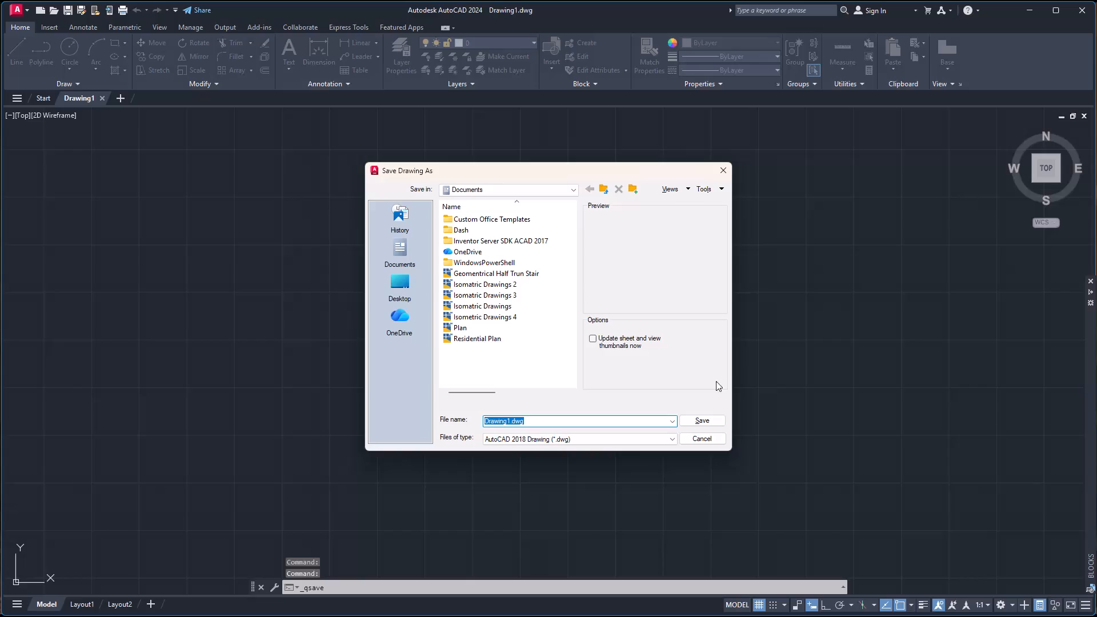
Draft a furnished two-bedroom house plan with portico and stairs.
Set the save location to New folder (4) inside FUJI Files on LocalDisk (D:).
click(399, 285)
scroll(471, 285, down, 3)
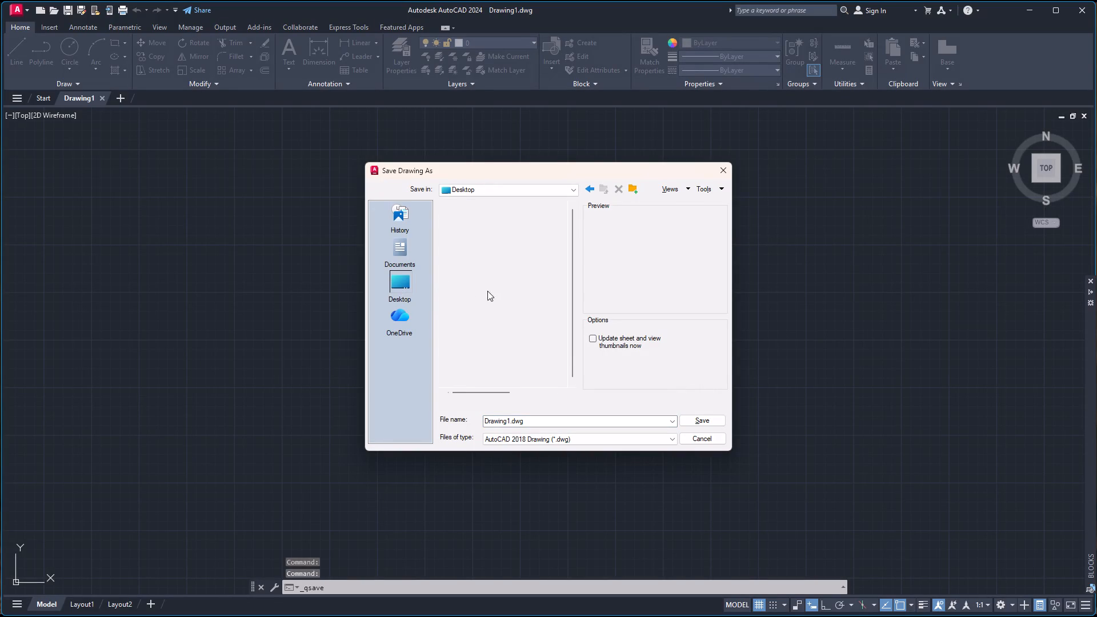
scroll(487, 291, down, 3)
scroll(509, 303, up, 5)
double_click(491, 377)
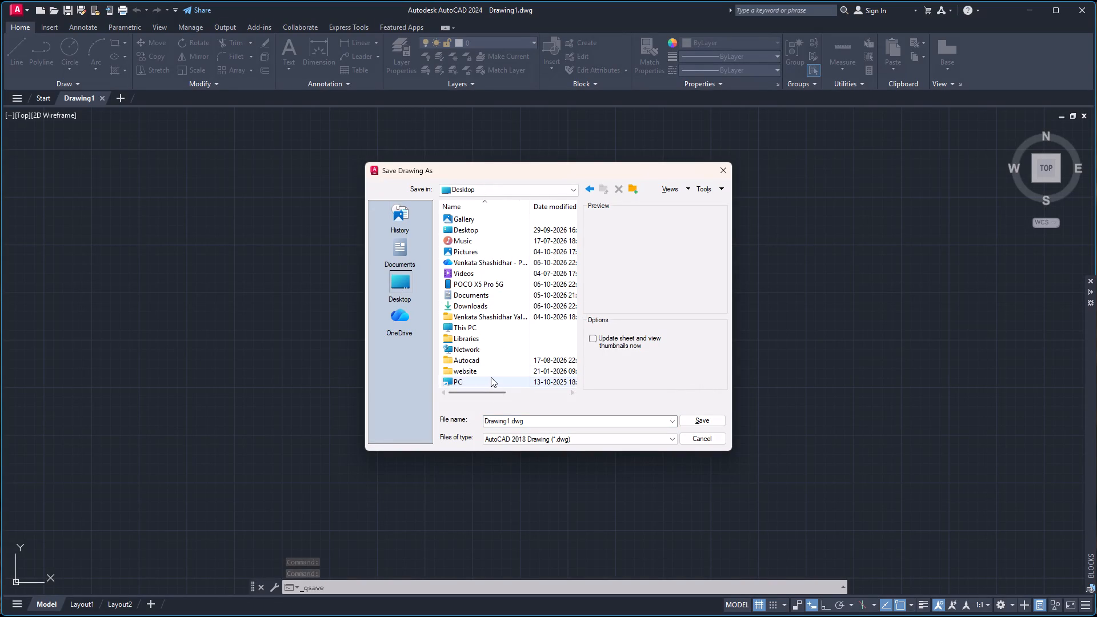
double_click(505, 242)
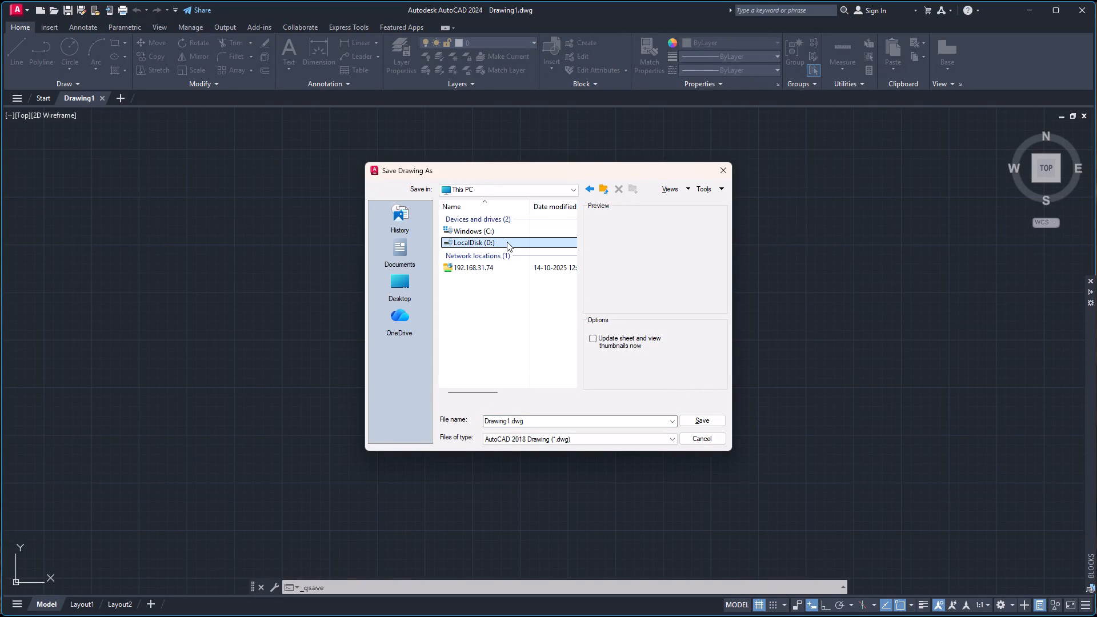
click(516, 242)
double_click(516, 242)
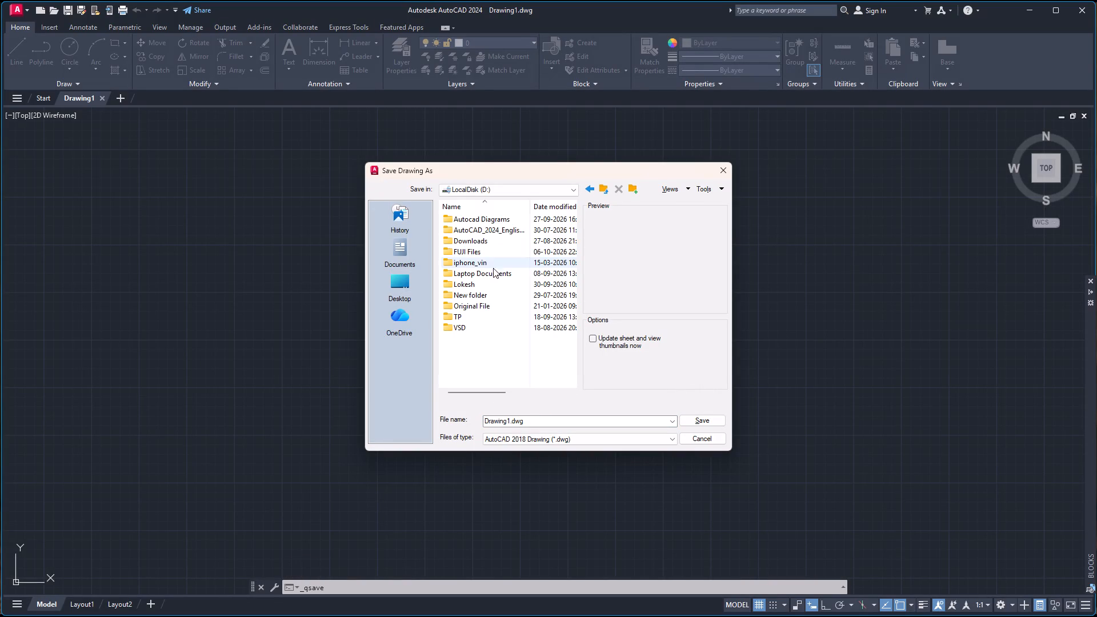
double_click(506, 249)
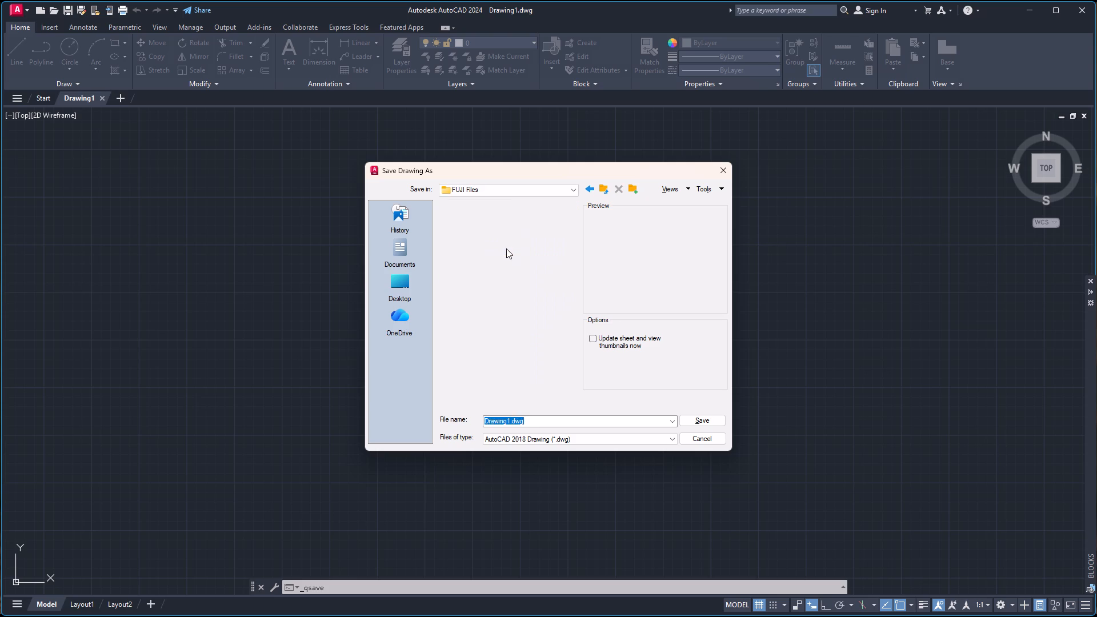
double_click(489, 324)
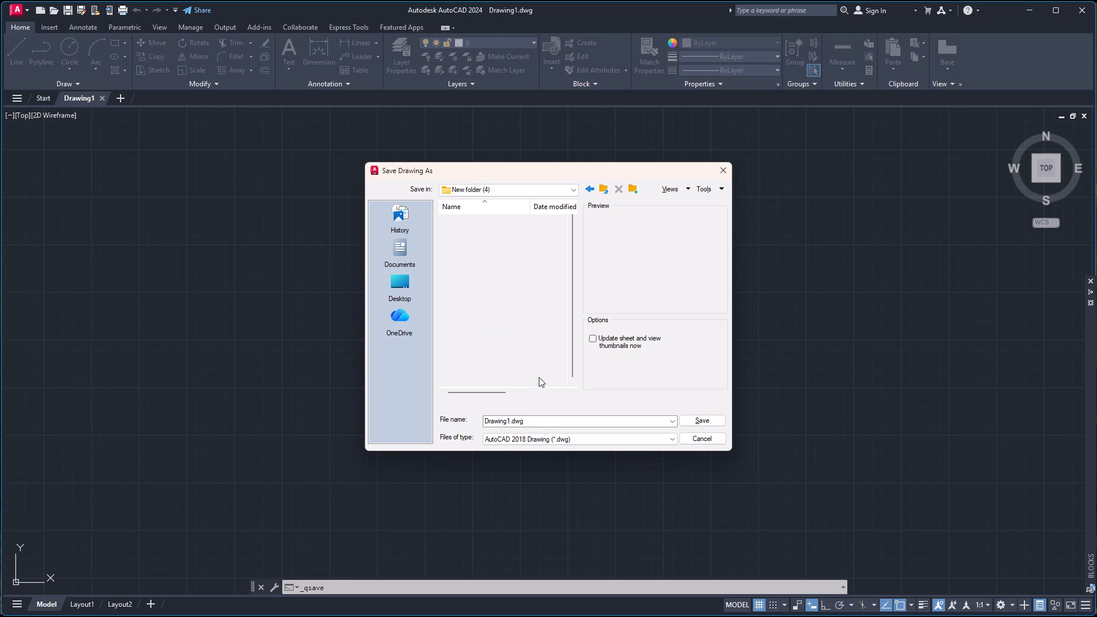
Name the drawing Plan2 and save it as an AutoCAD 2018 drawing in the chosen folder.
drag(542, 420, 451, 427)
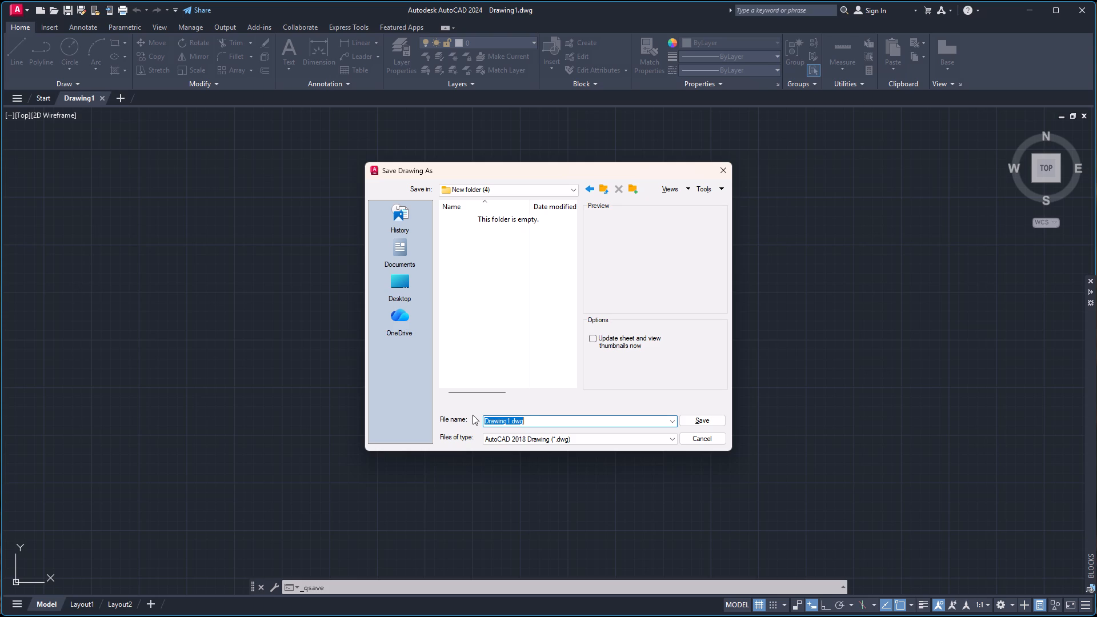
key(shift+p)
key(a)
key(BackSpace)
text(lan)
key(3)
key(BackSpace)
key(2)
click(694, 417)
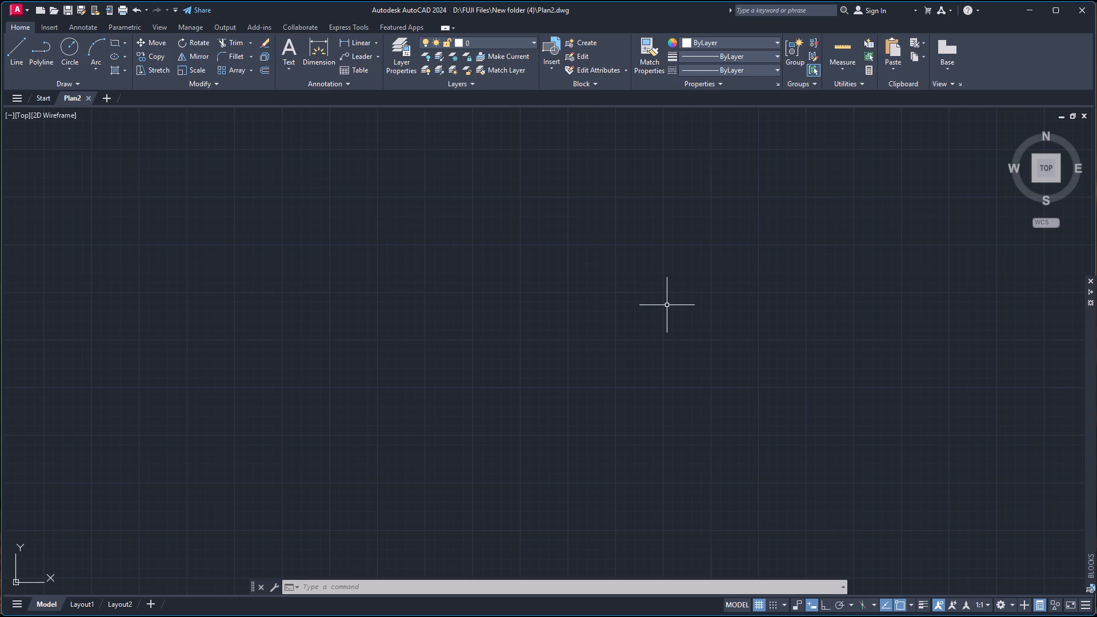
Configure the drawing units to Architectural length with 0'-0 1/2" precision and Inches as the insertion scale.
text(un)
key(Return)
click(504, 235)
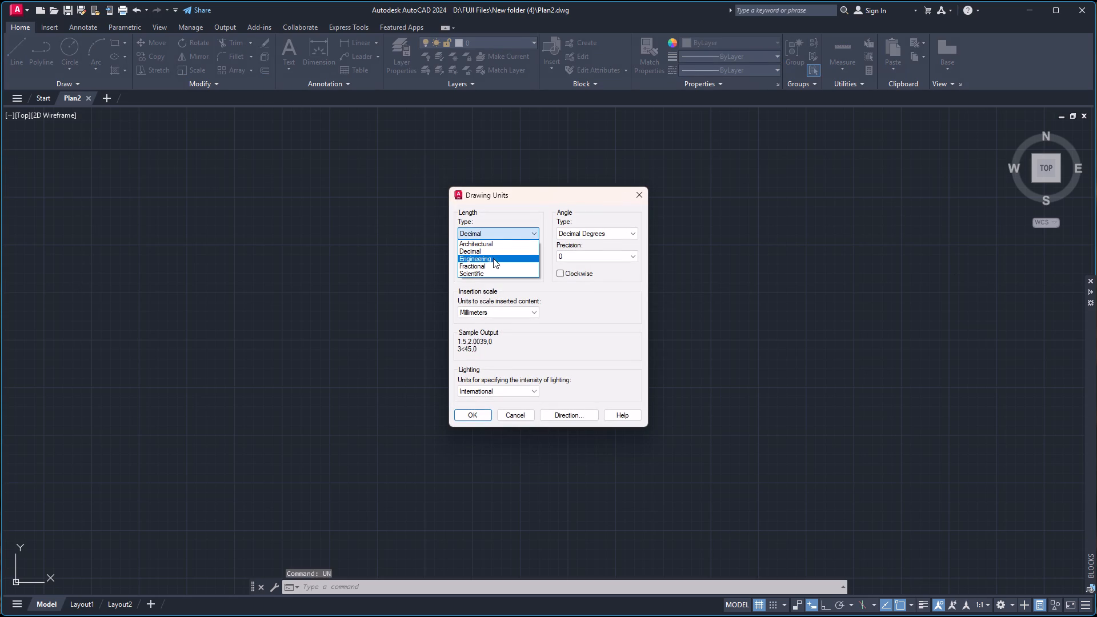
click(500, 238)
click(496, 256)
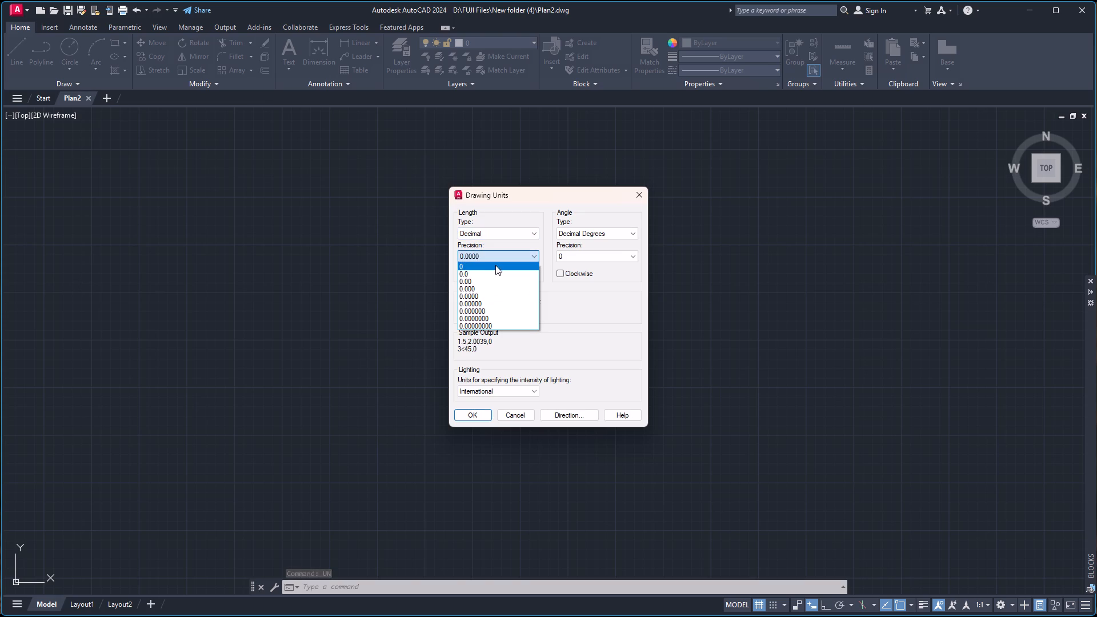
double_click(497, 235)
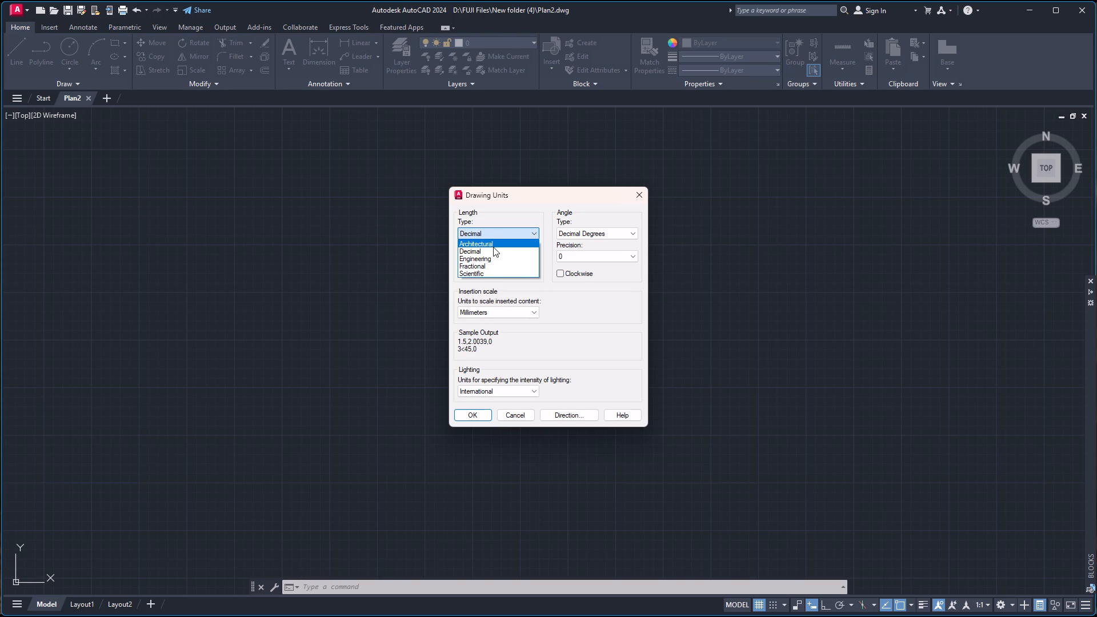
click(492, 247)
click(490, 255)
click(487, 273)
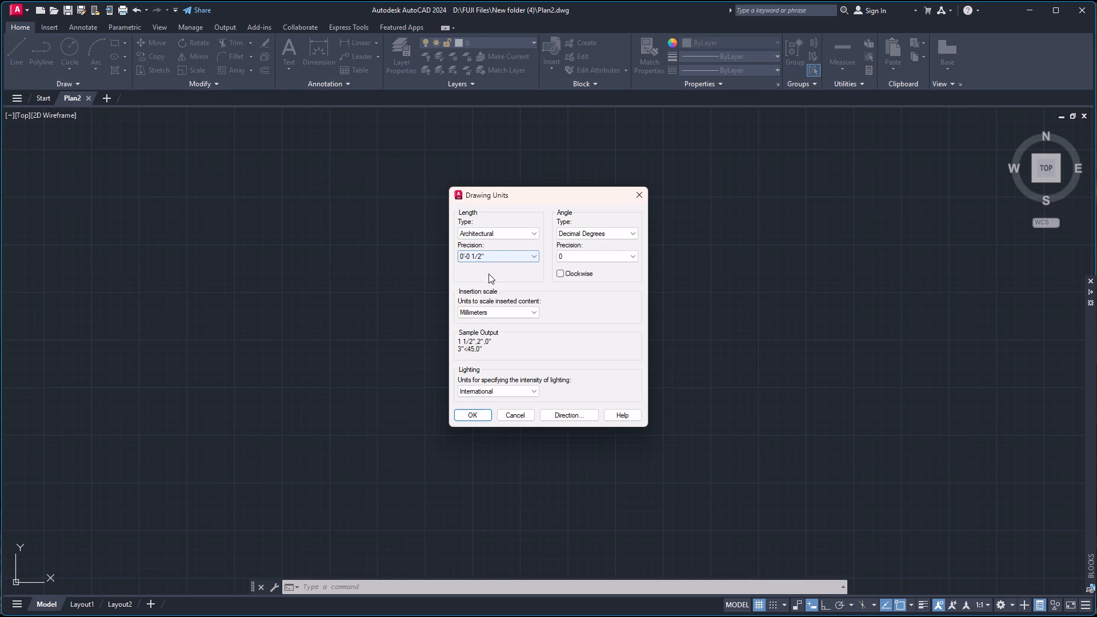
click(489, 312)
click(478, 332)
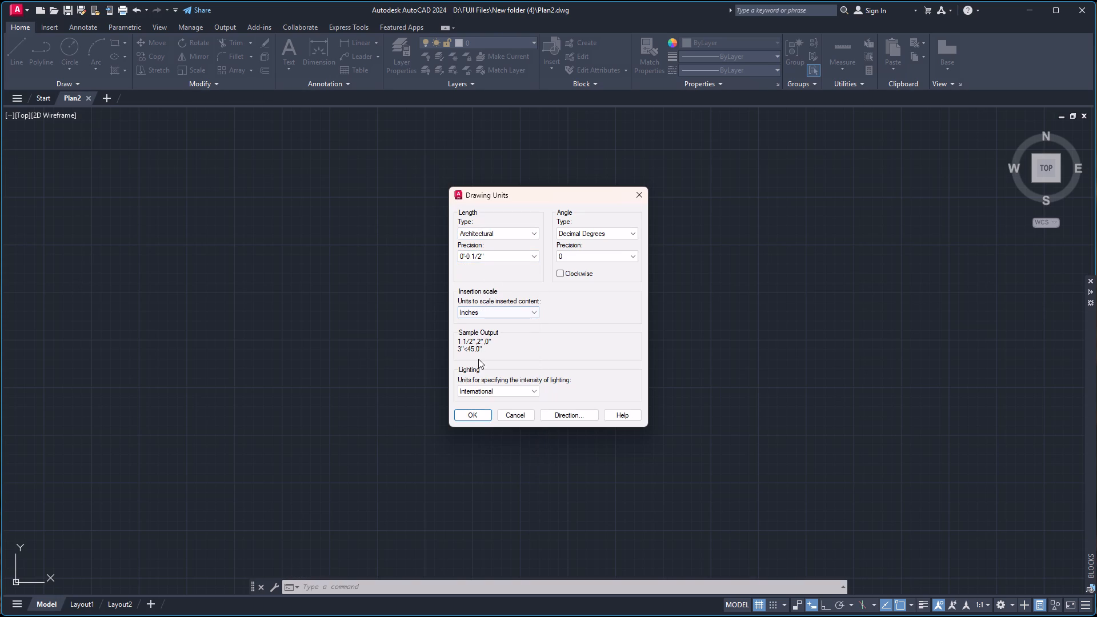
click(484, 419)
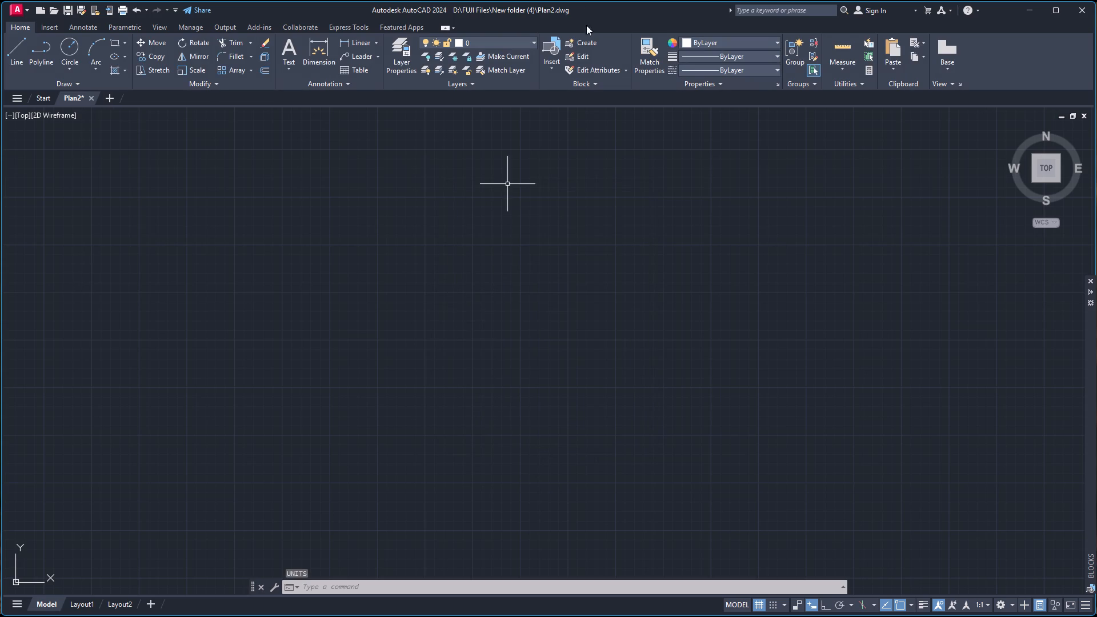
Modify the Standard dimension style to use a 6" arrow size and Architectural tick for the first and second arrowheads.
key(d)
key(Return)
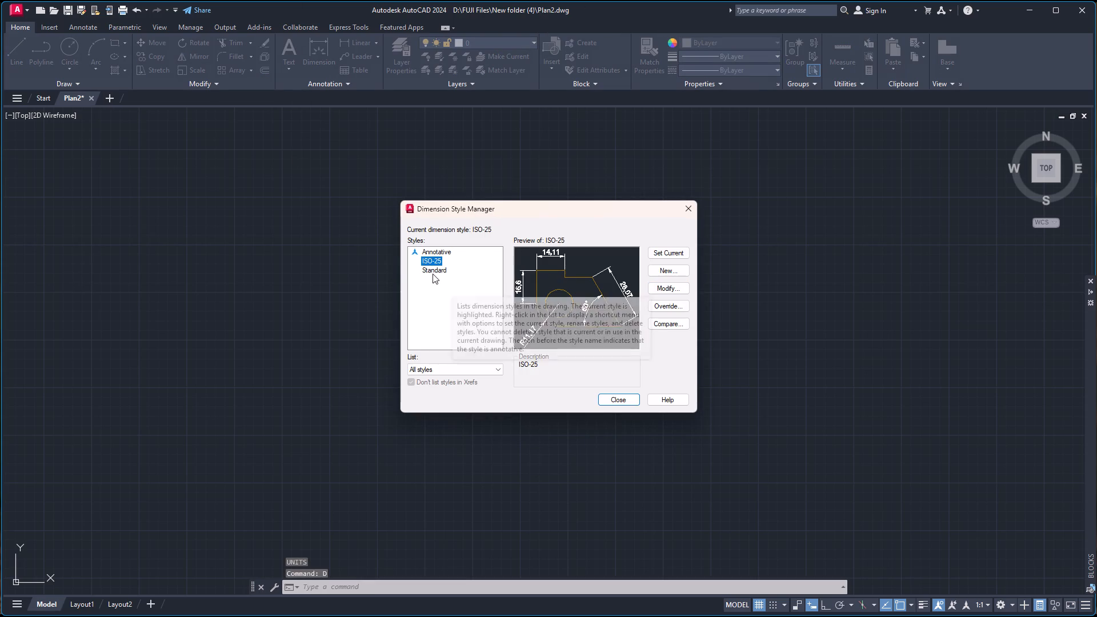
click(433, 274)
click(666, 285)
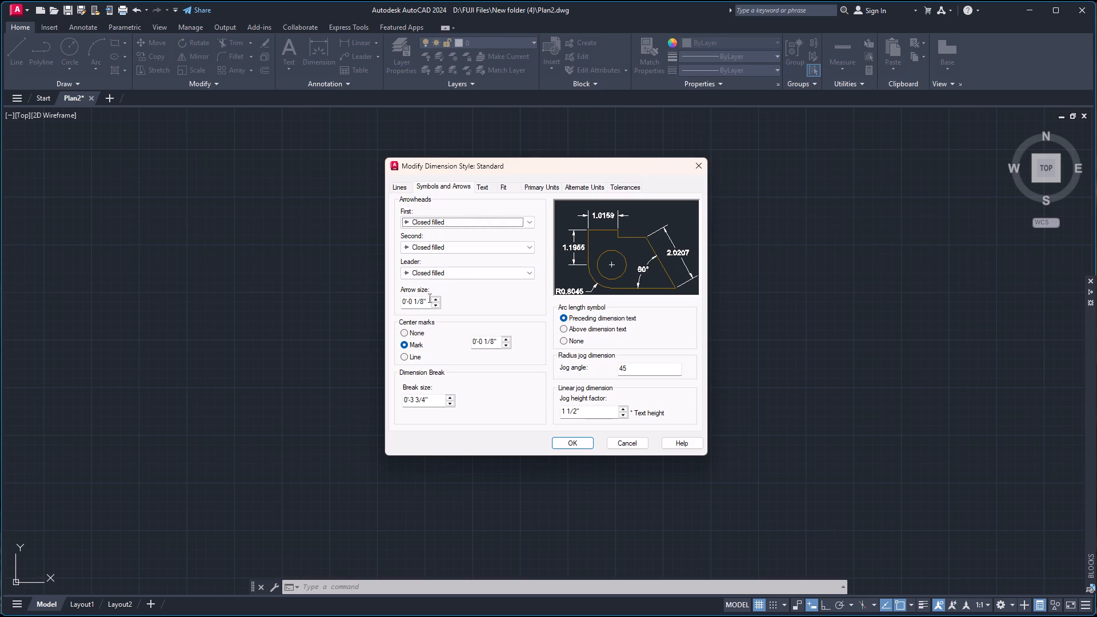
drag(427, 300, 386, 302)
drag(386, 302, 351, 302)
key(6)
key(Return)
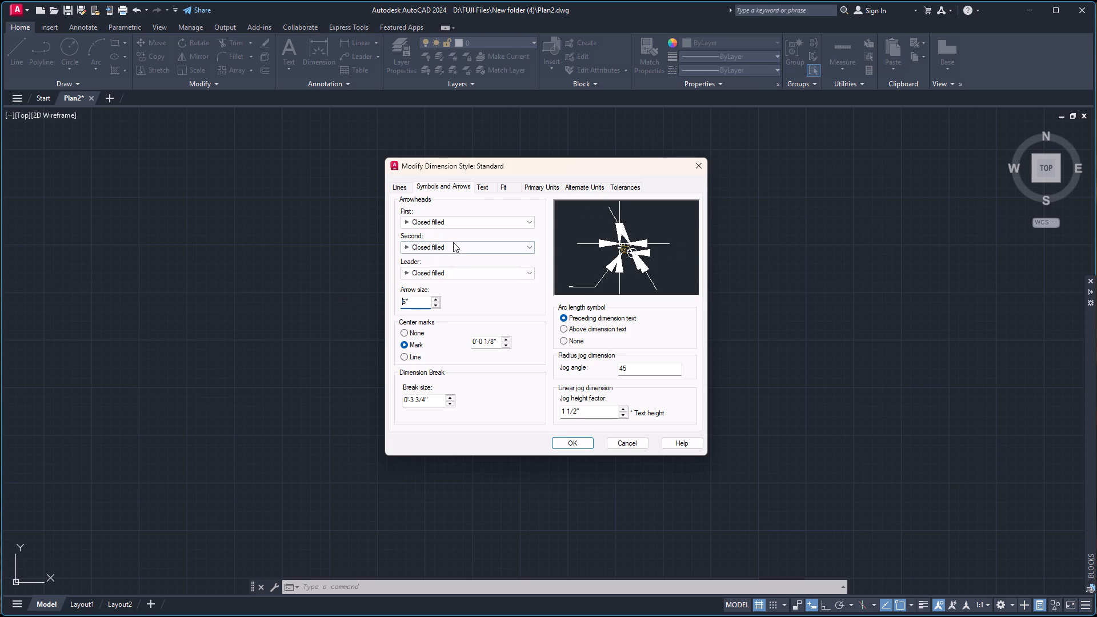
click(452, 224)
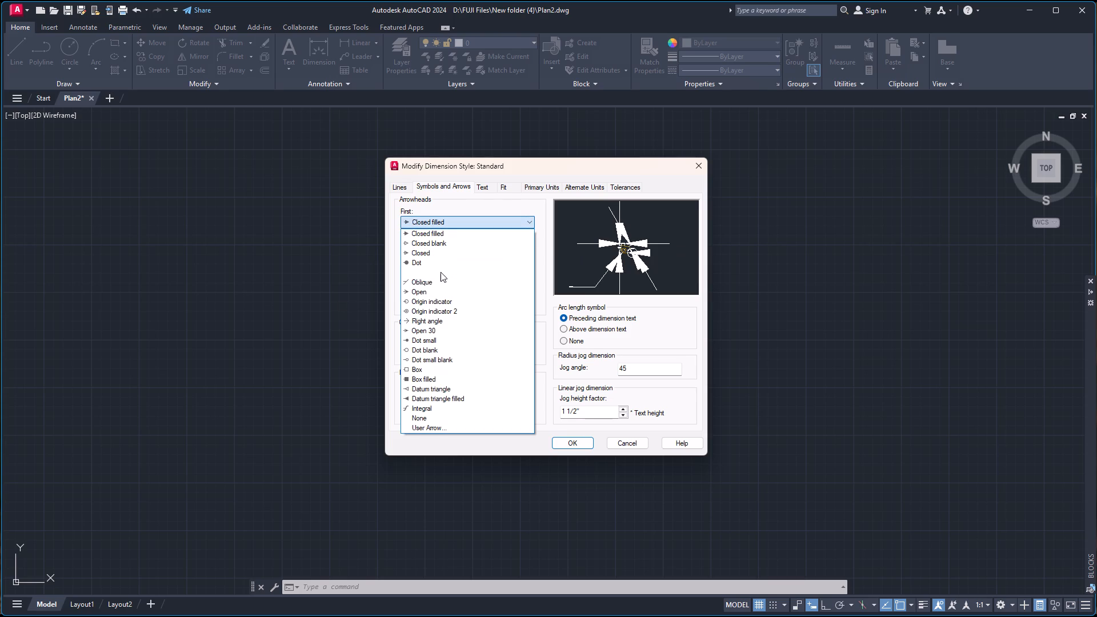
click(439, 272)
click(458, 243)
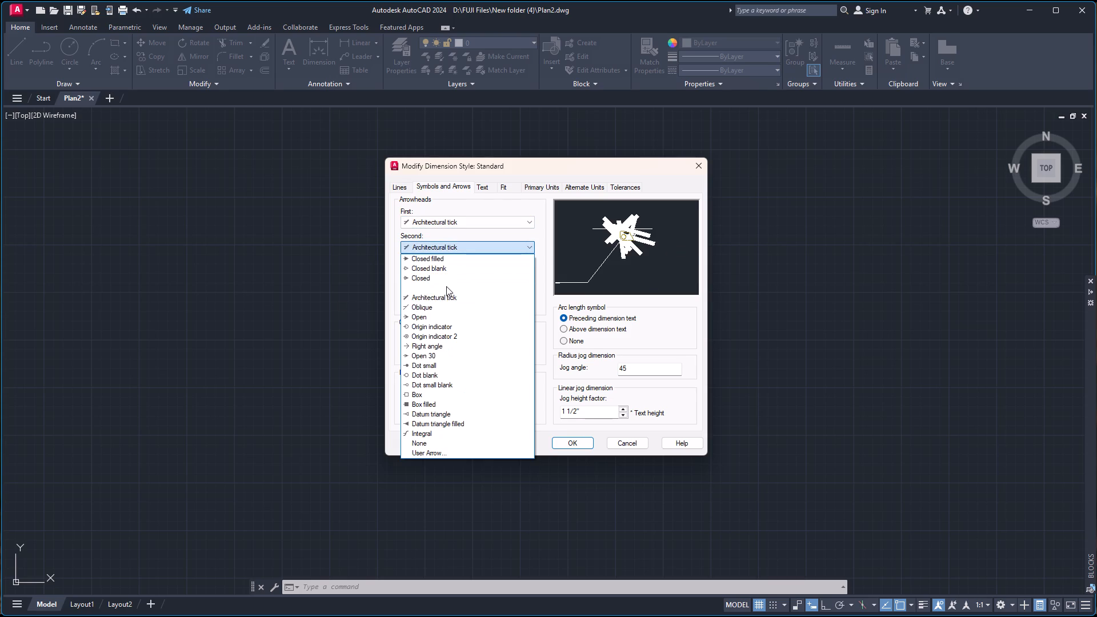
click(442, 297)
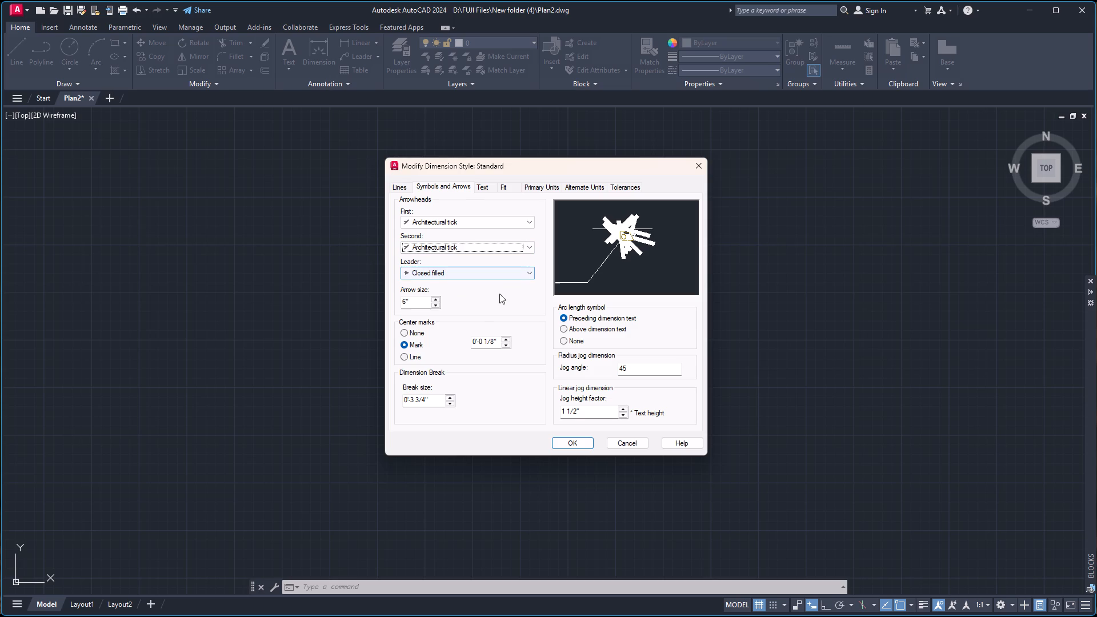
Set the Standard dimension style's text height to 1' and align its text with the dimension line.
click(484, 190)
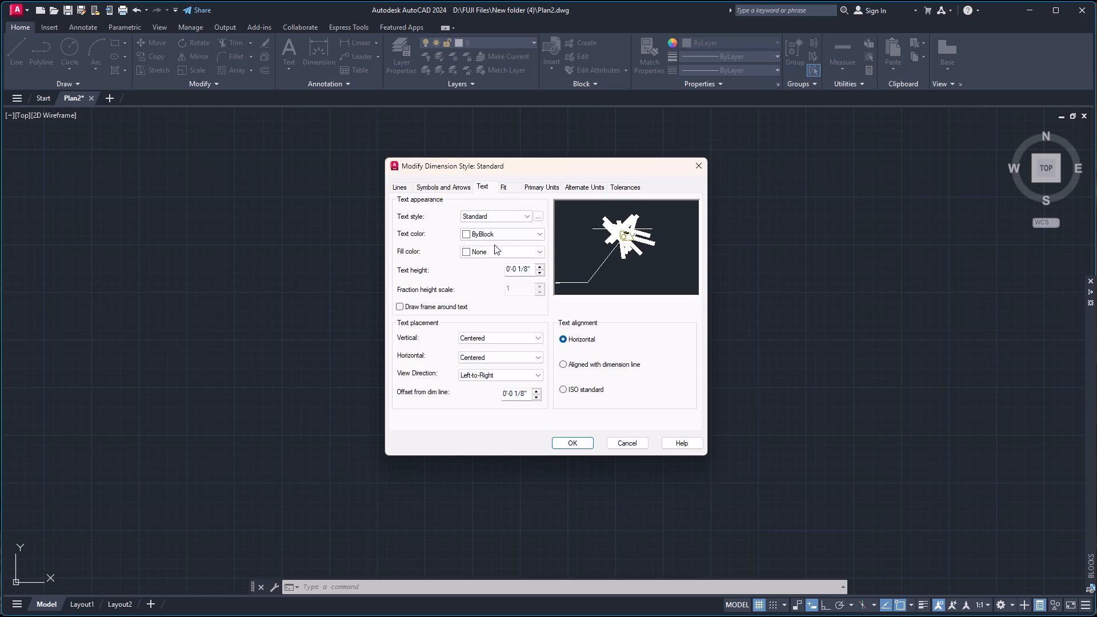
drag(530, 269, 485, 278)
text(1')
key(Return)
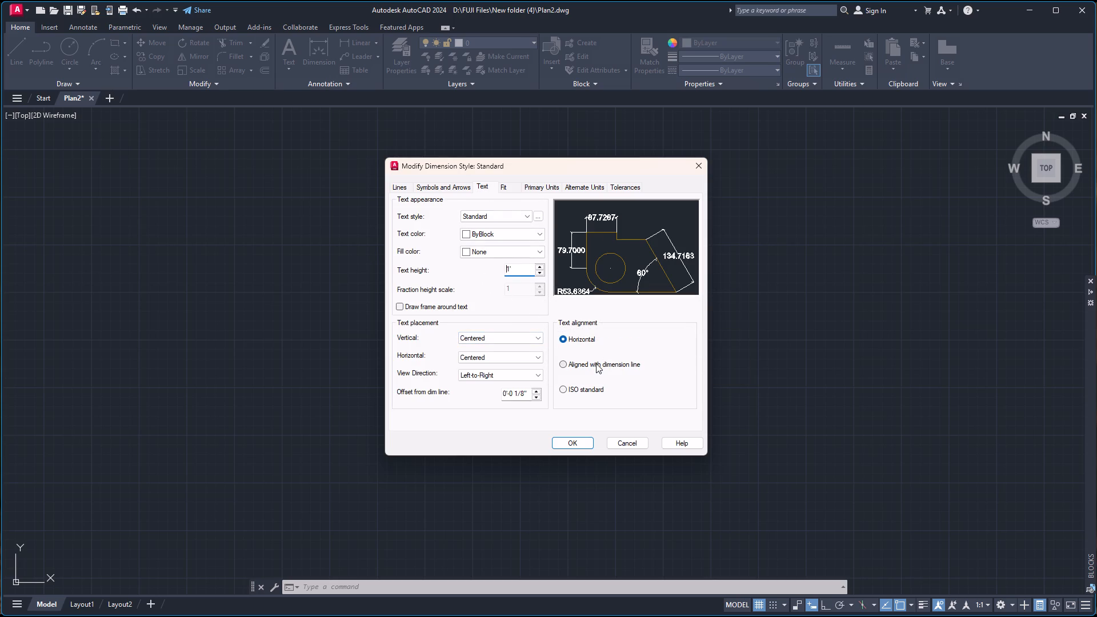
click(595, 364)
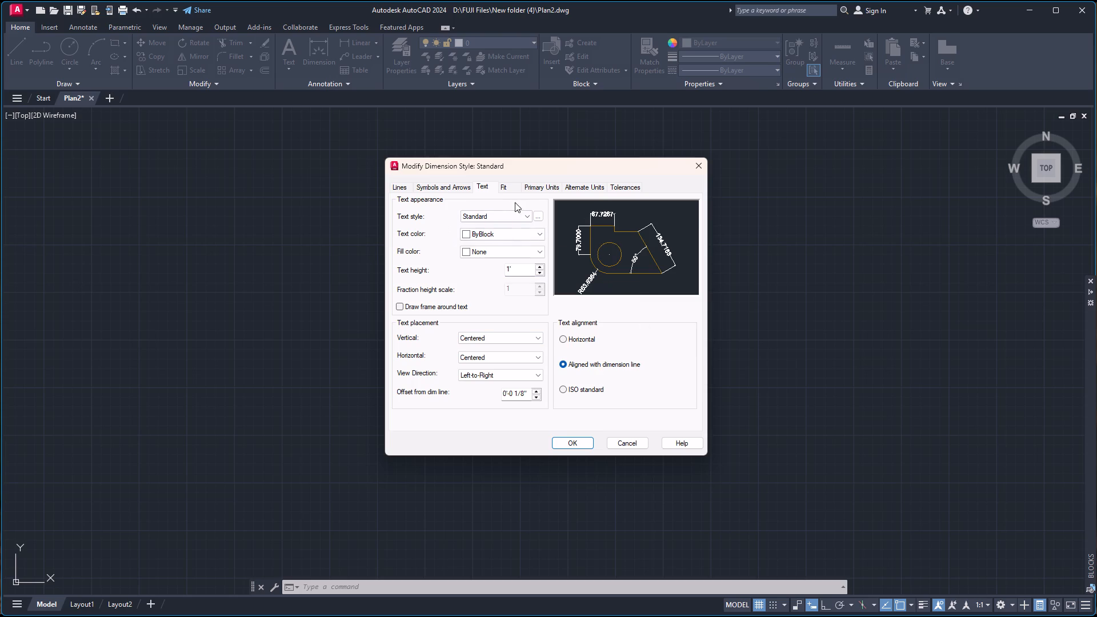
Set the Standard dimension style's primary units to Architectural with 0'-0 1/2" precision and apply the style changes.
click(516, 189)
click(529, 189)
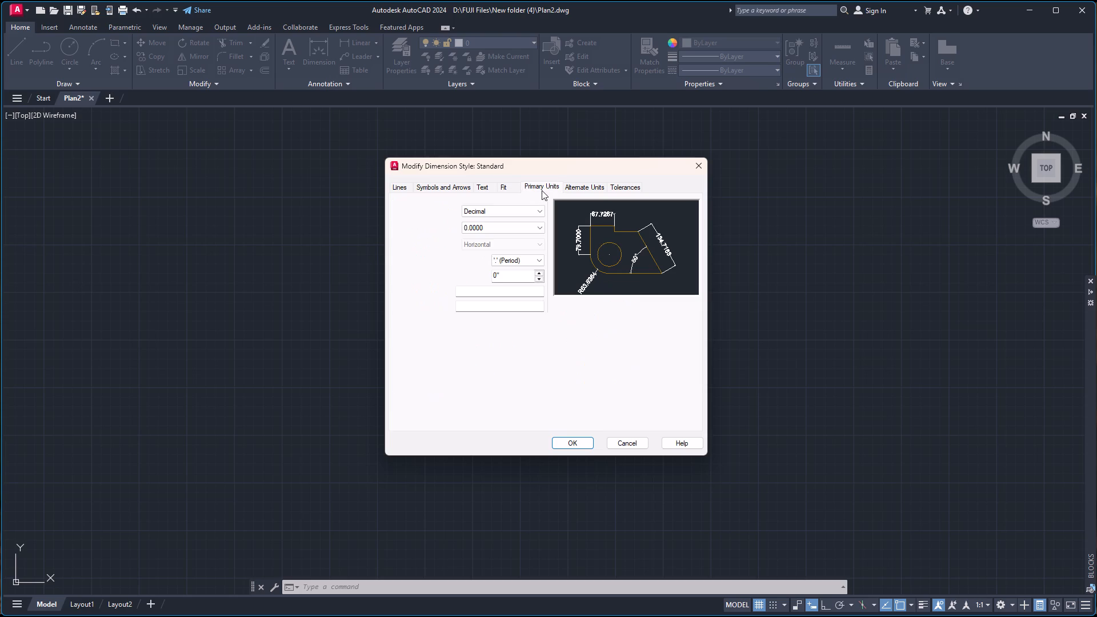
click(504, 208)
click(493, 243)
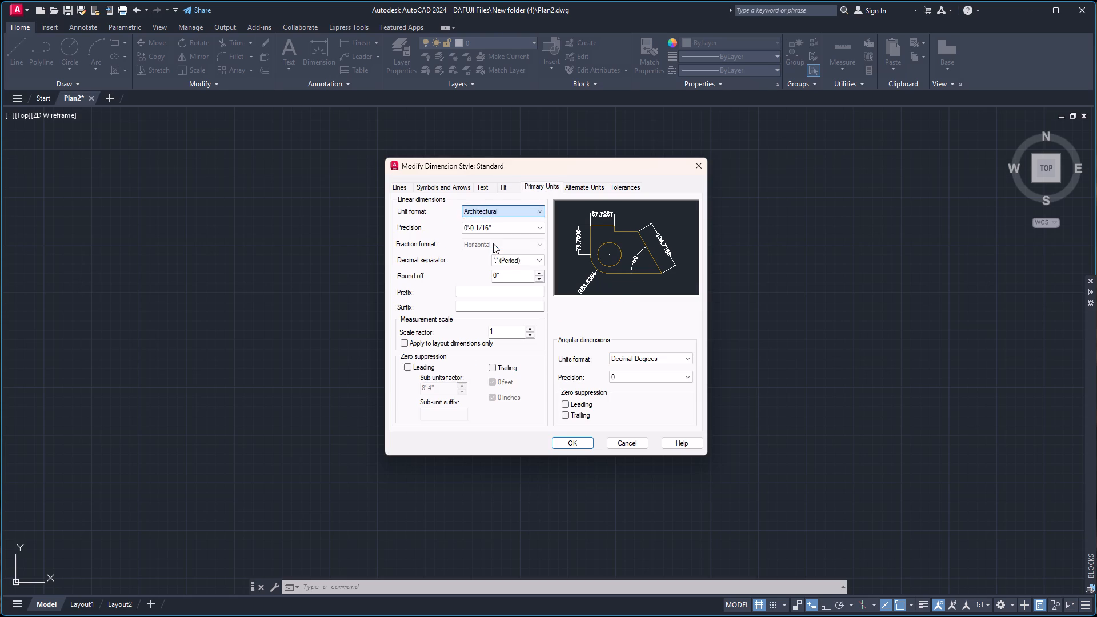
click(502, 227)
click(497, 245)
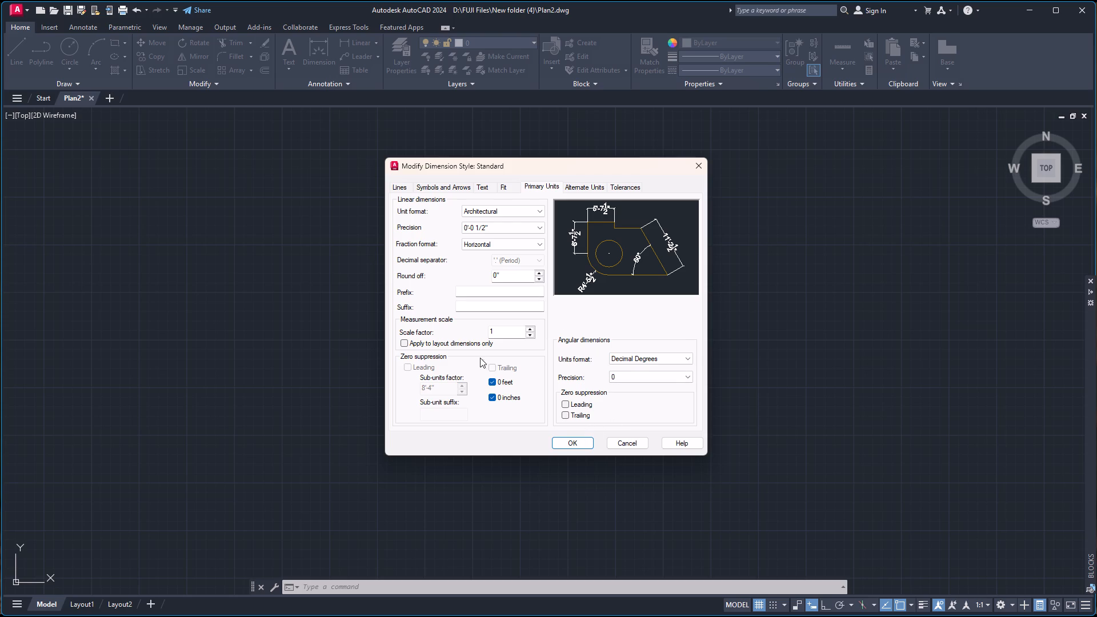
click(572, 442)
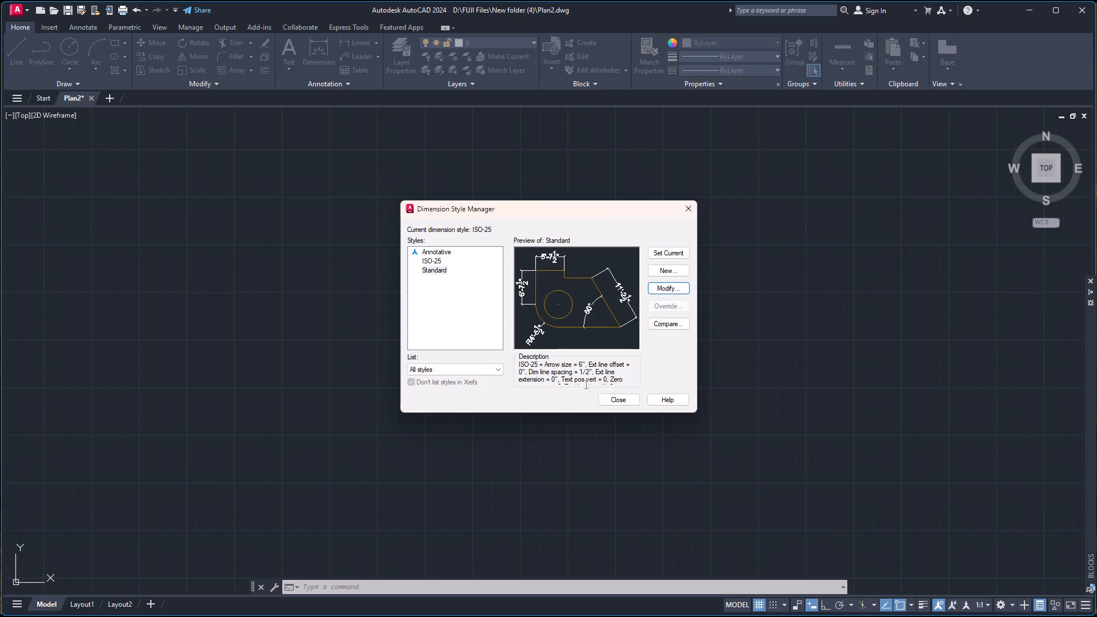
Review the Standard style's alternate units and tolerances, then make Standard the current dimension style and close the style manager.
click(667, 289)
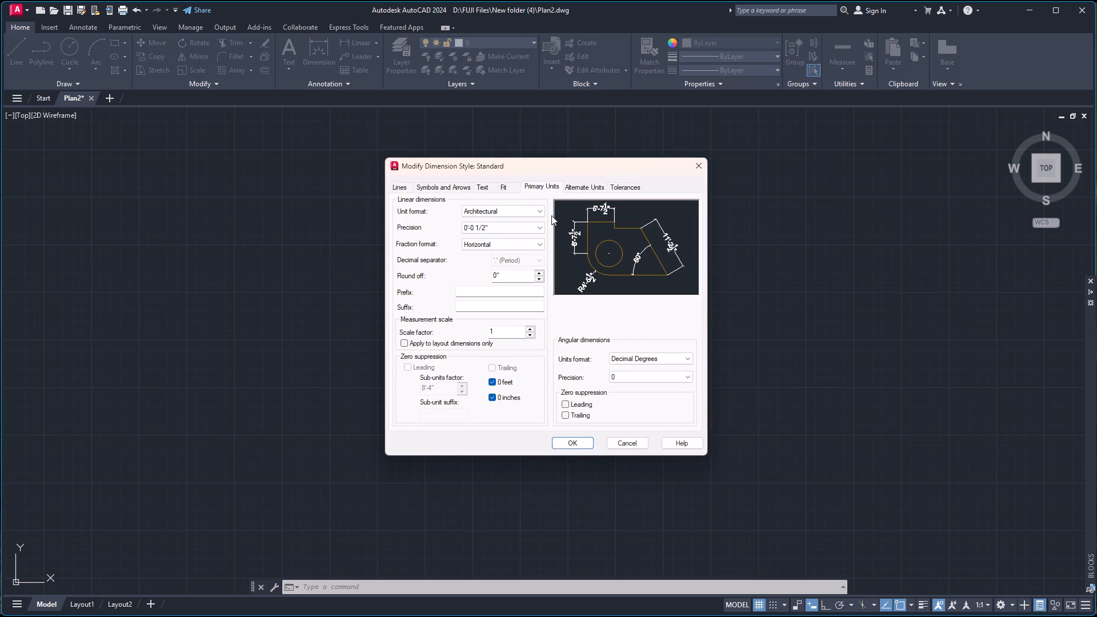
click(583, 189)
click(615, 182)
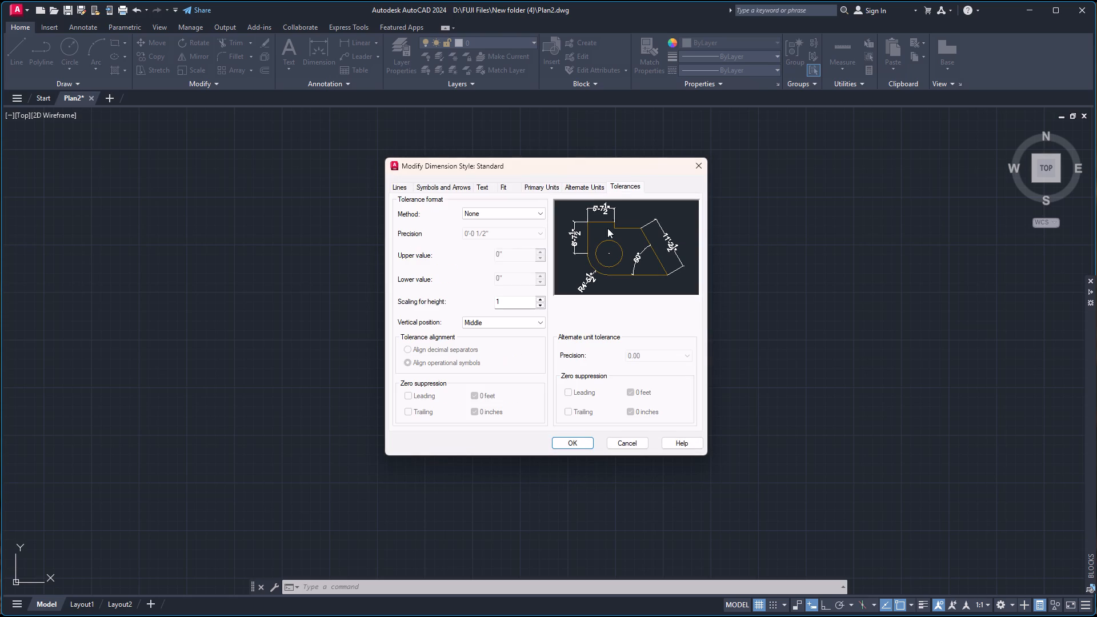
click(572, 444)
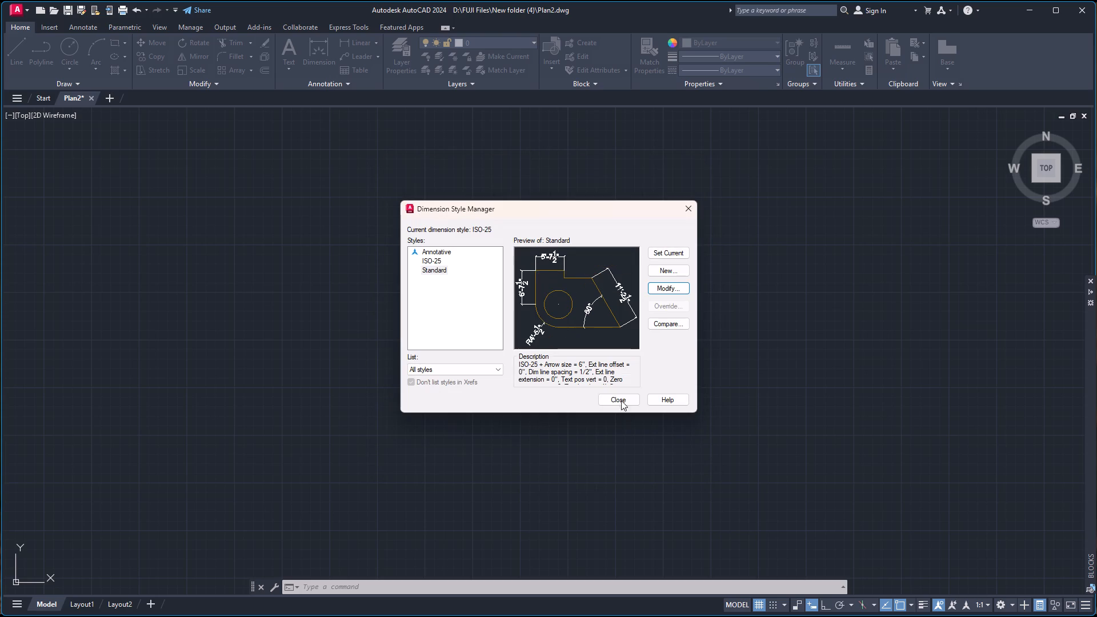
click(676, 255)
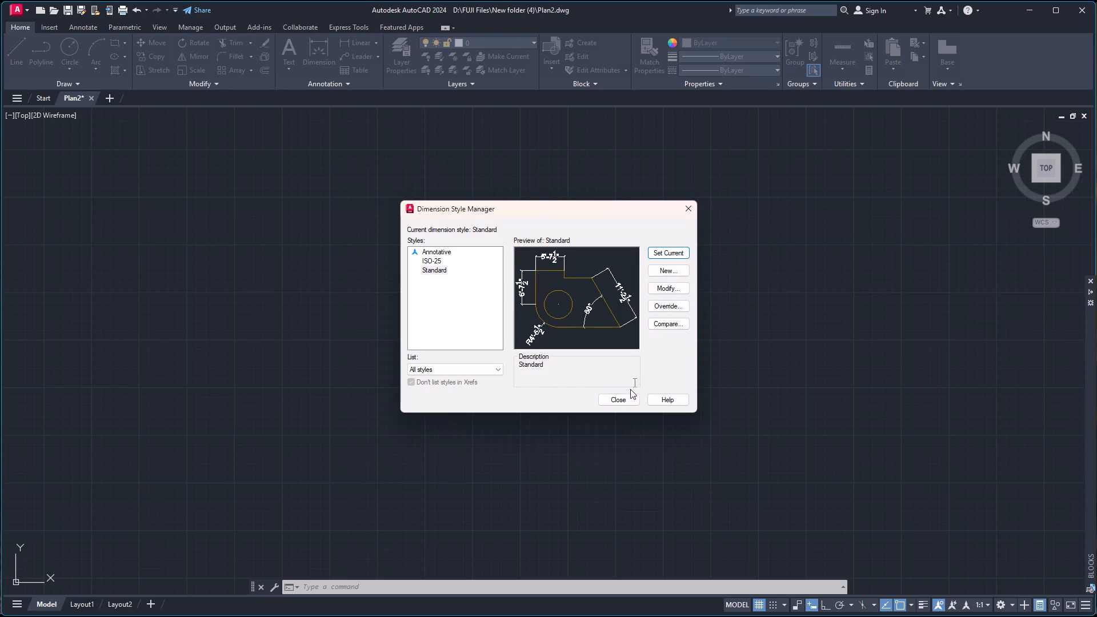
click(622, 403)
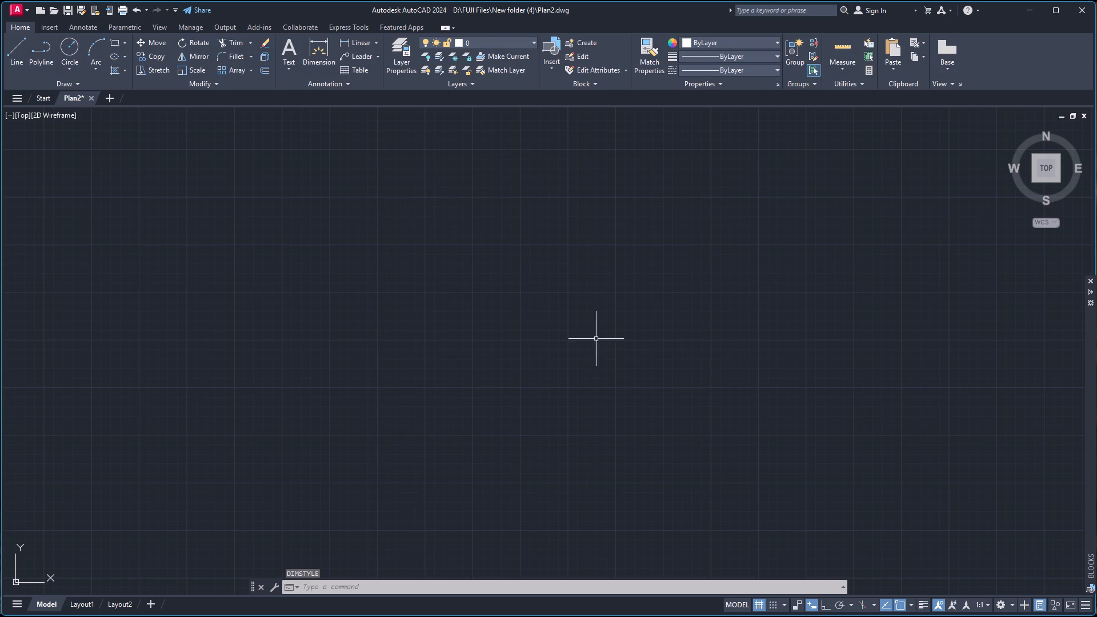
Create a new layer named Walls and close the layer manager.
scroll(324, 167, up, 1)
click(403, 53)
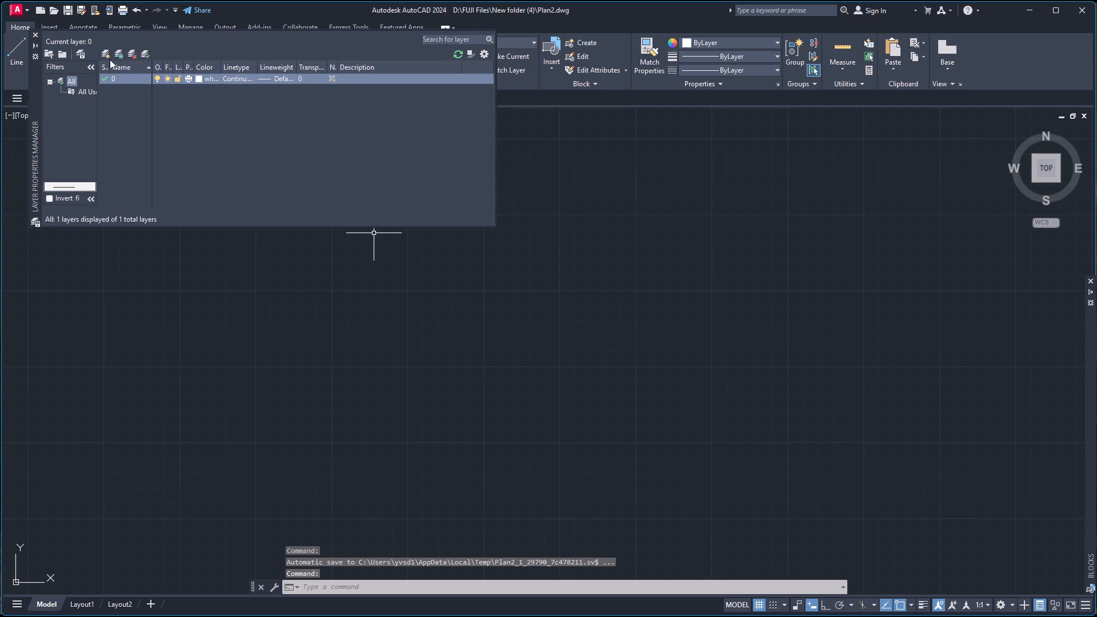
click(106, 53)
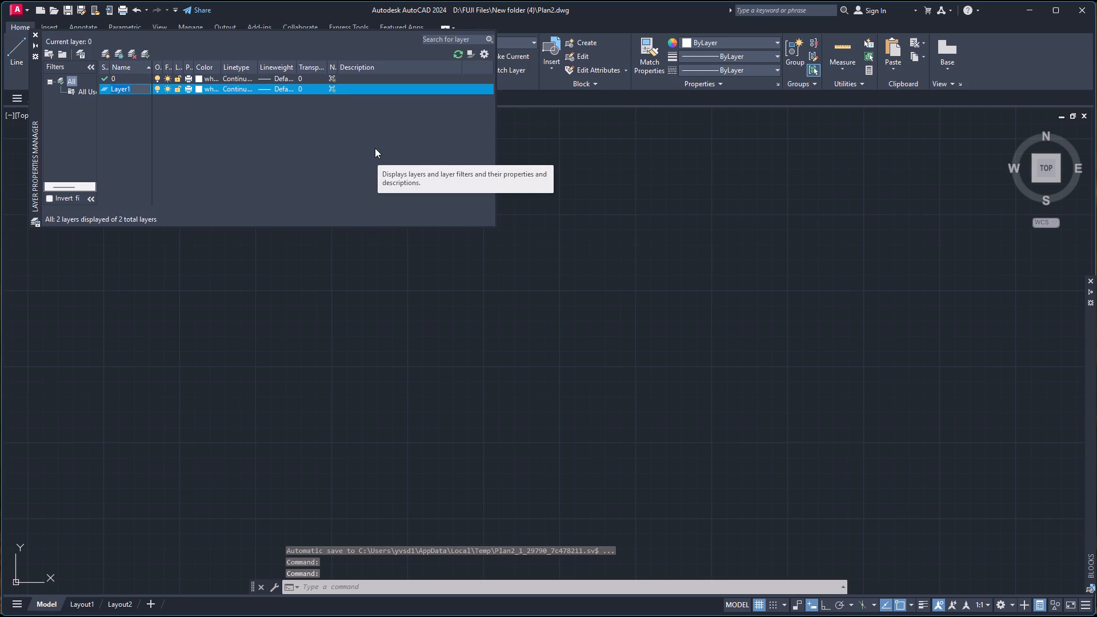
text(Walls)
key(Return)
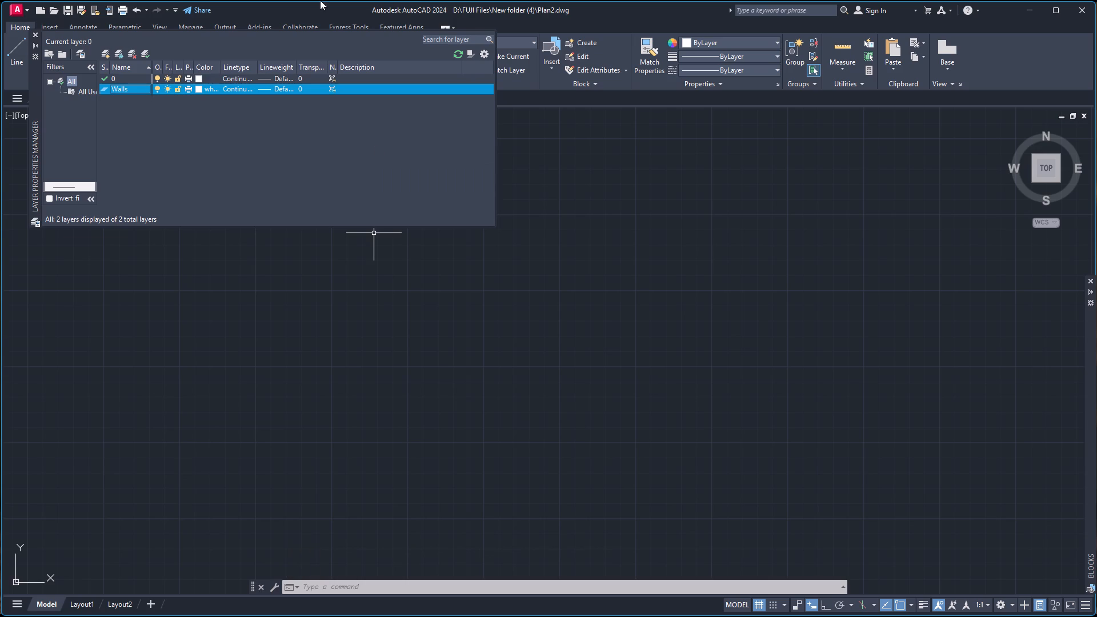
click(34, 35)
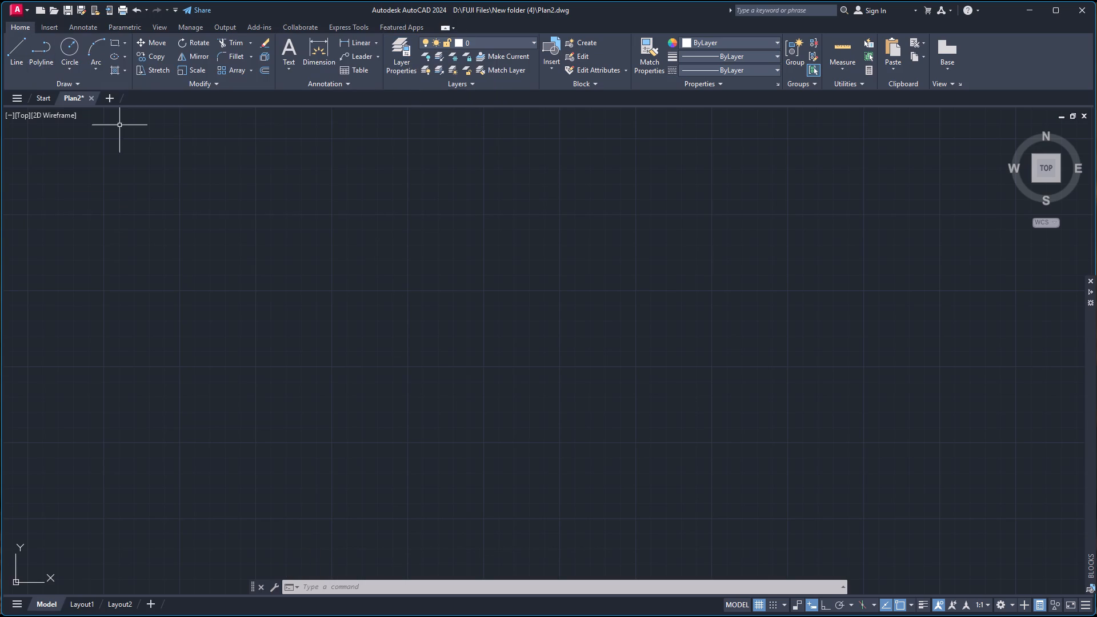
Draw a horizontal line about 64' long with Ortho mode turned on as the plan's top outer wall edge.
scroll(362, 232, up, 1)
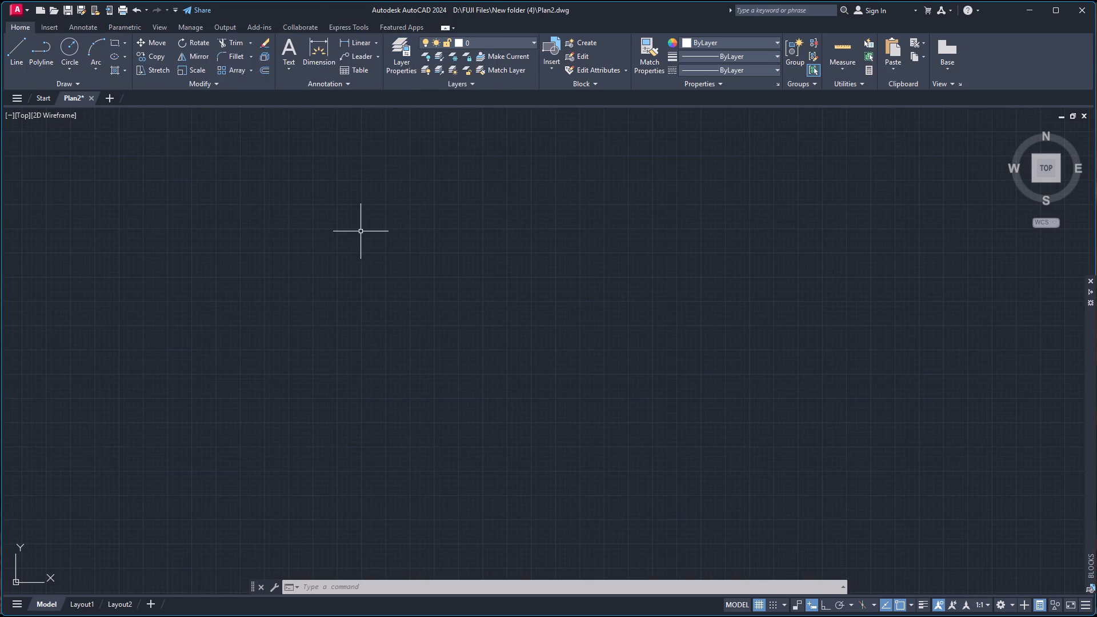
key(l)
key(Return)
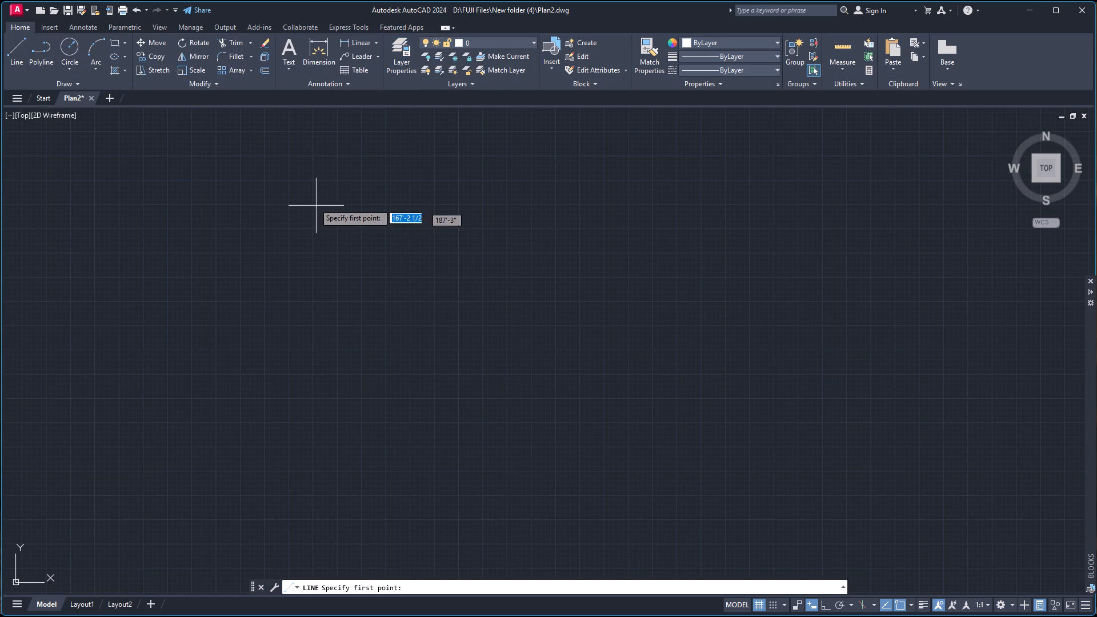
click(314, 203)
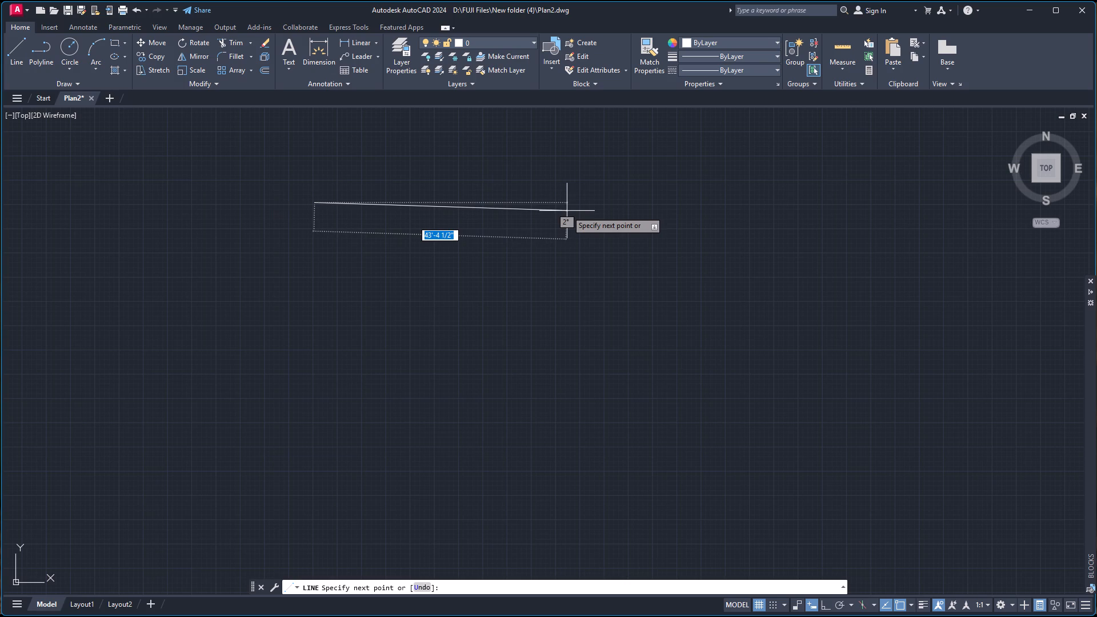
key(F8)
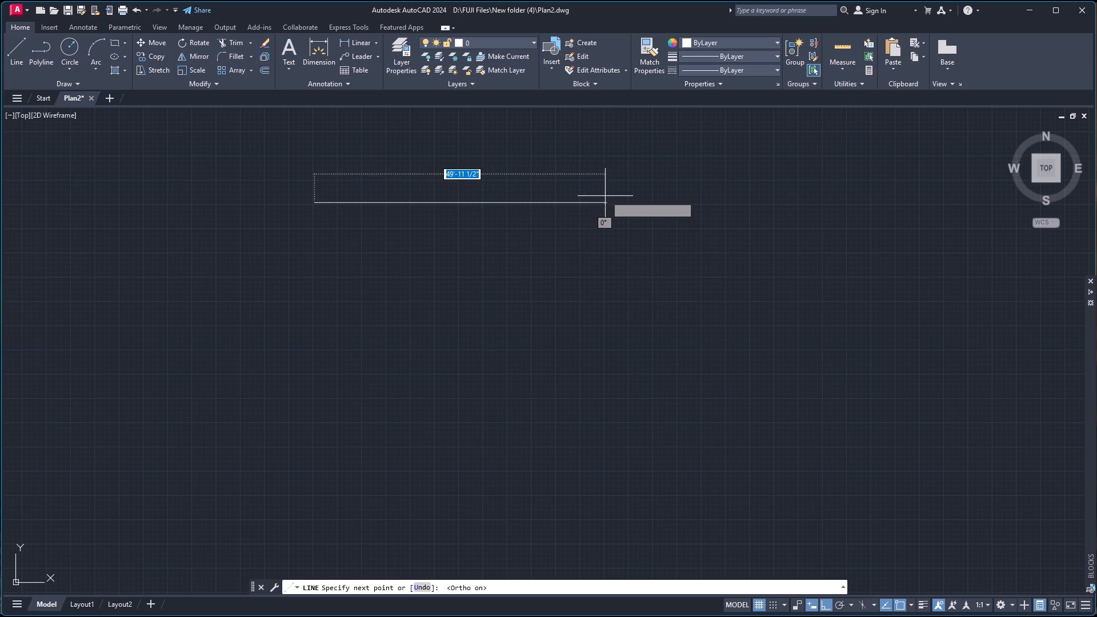
click(686, 199)
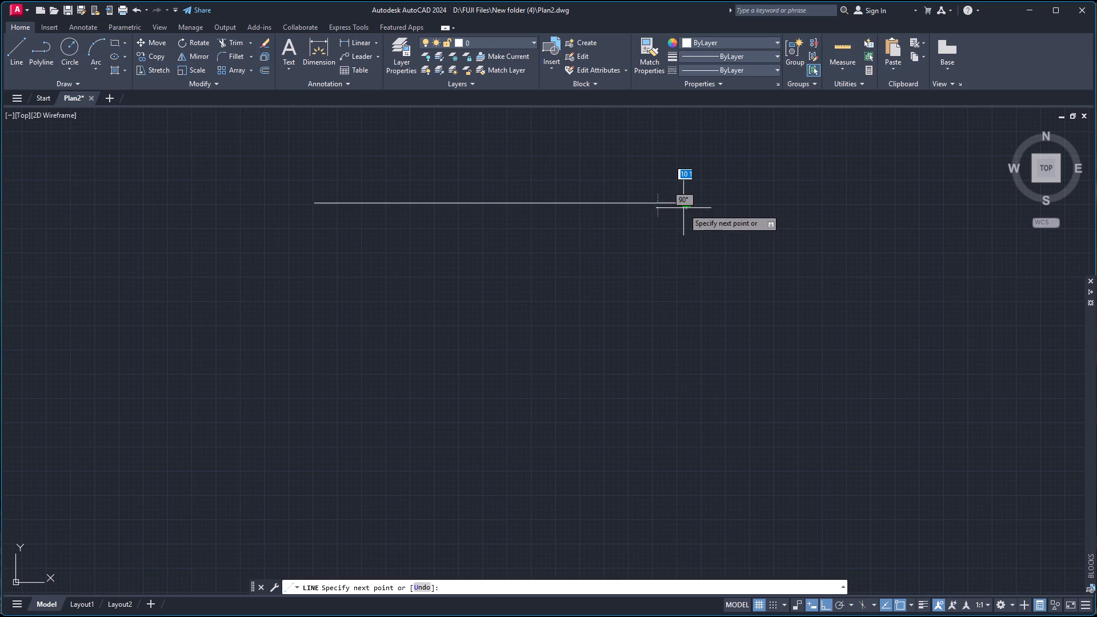
key(space)
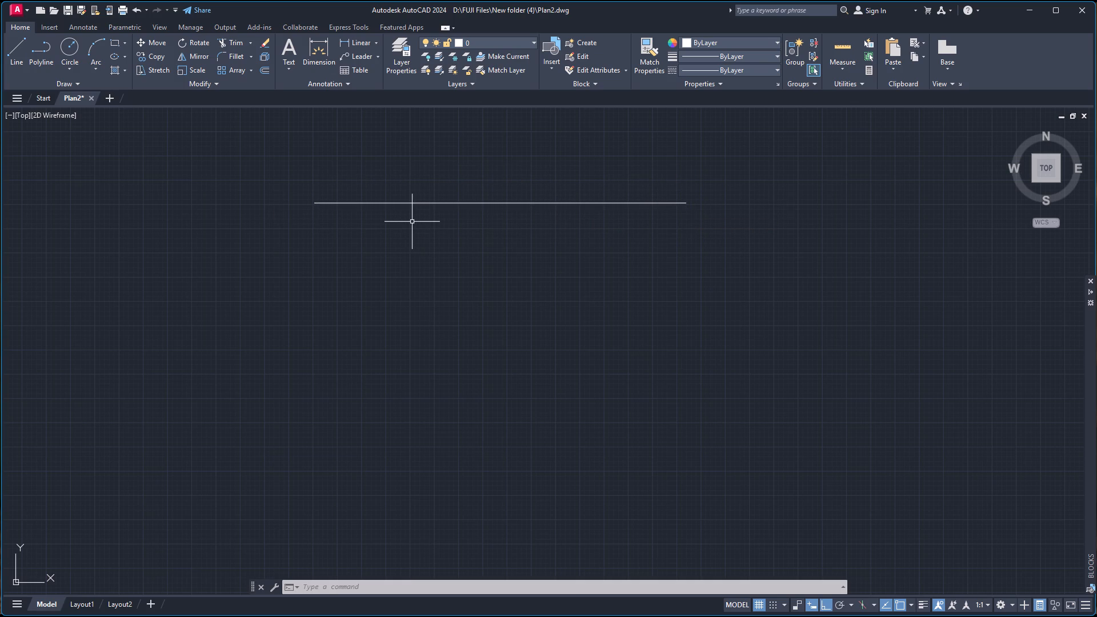
Draw a vertical line about 66' long downward from the horizontal line's left endpoint.
key(space)
click(315, 205)
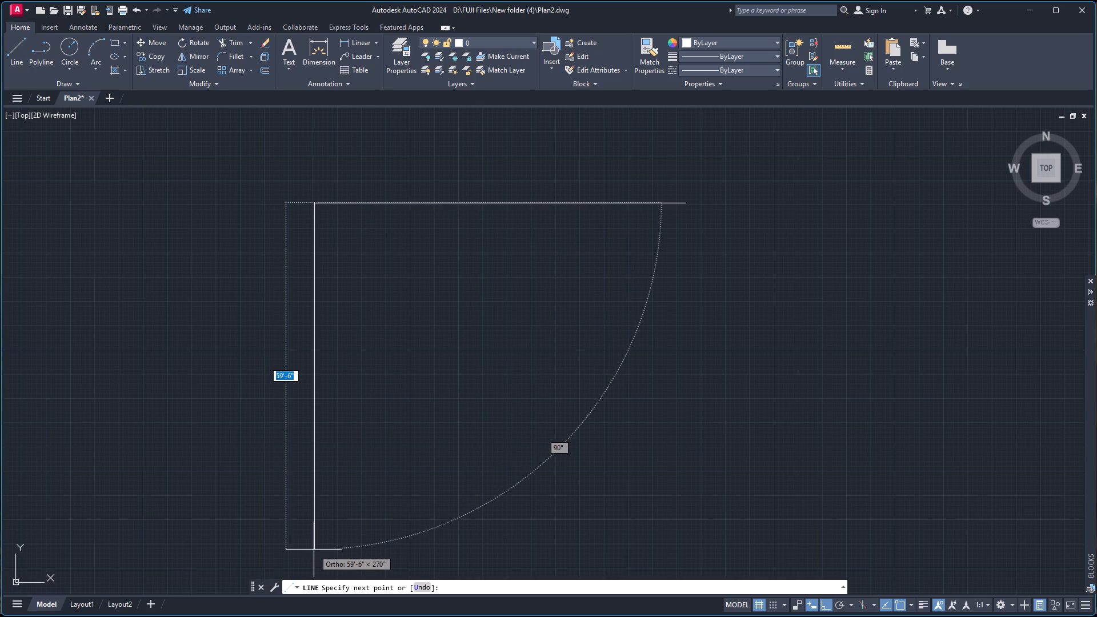
scroll(313, 550, down, 1)
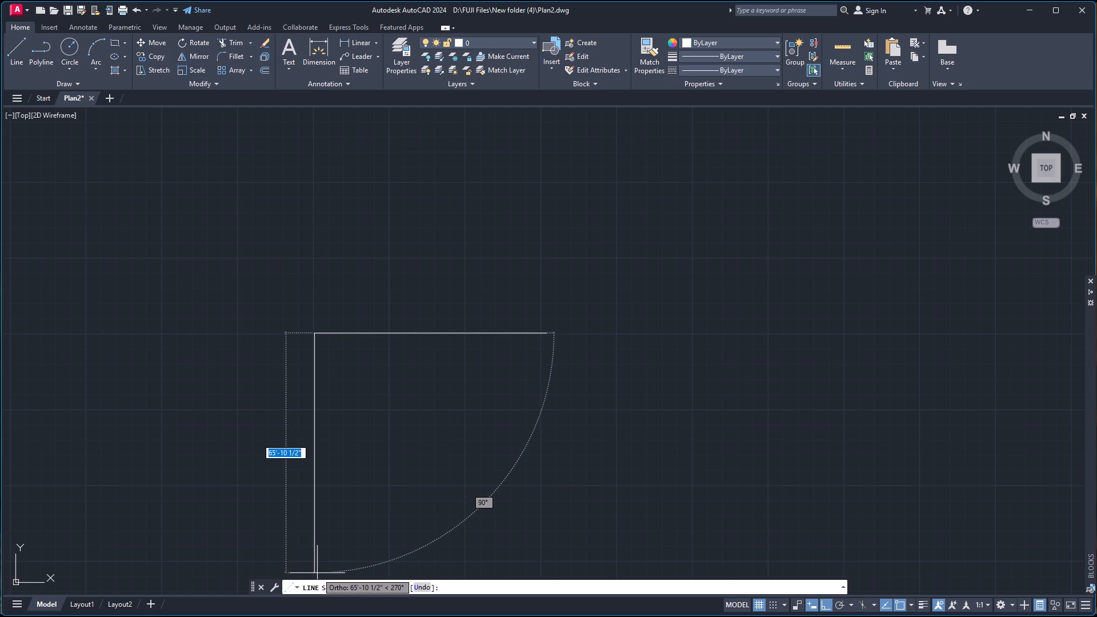
click(317, 574)
key(Escape)
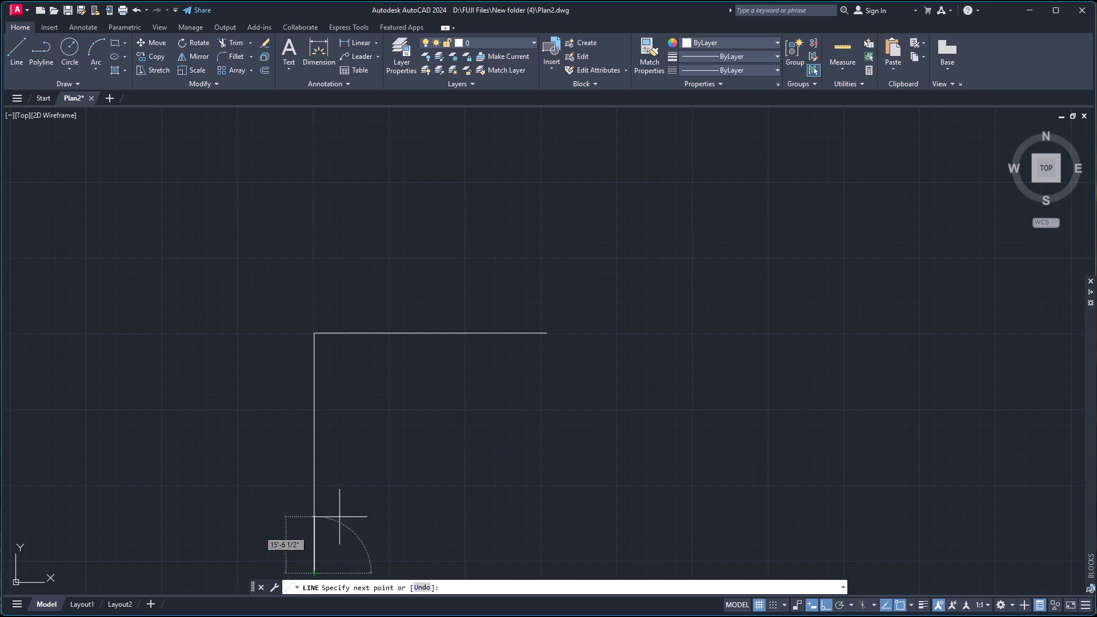
Offset the top horizontal line 10" downward to form the inner face of the top wall.
scroll(358, 323, up, 2)
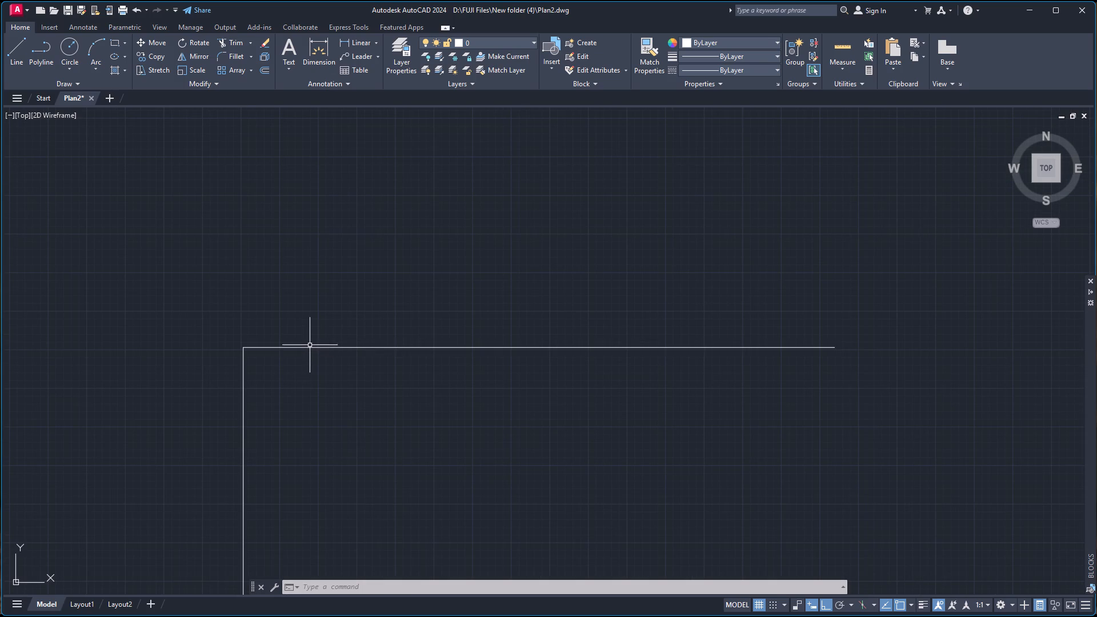
key(o)
key(Return)
key(Return)
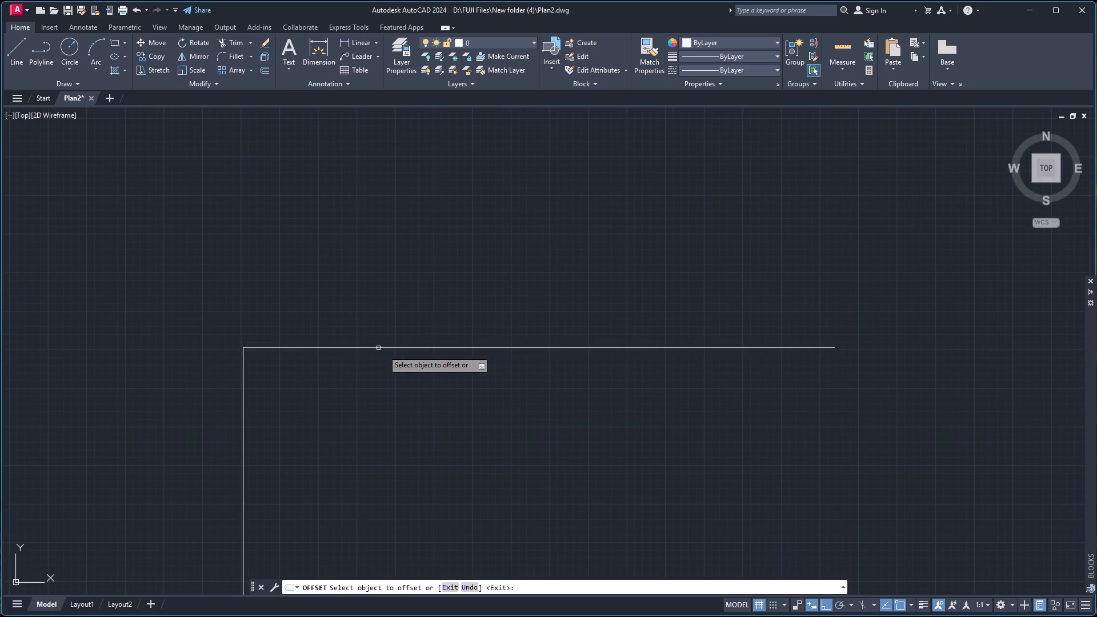
click(395, 348)
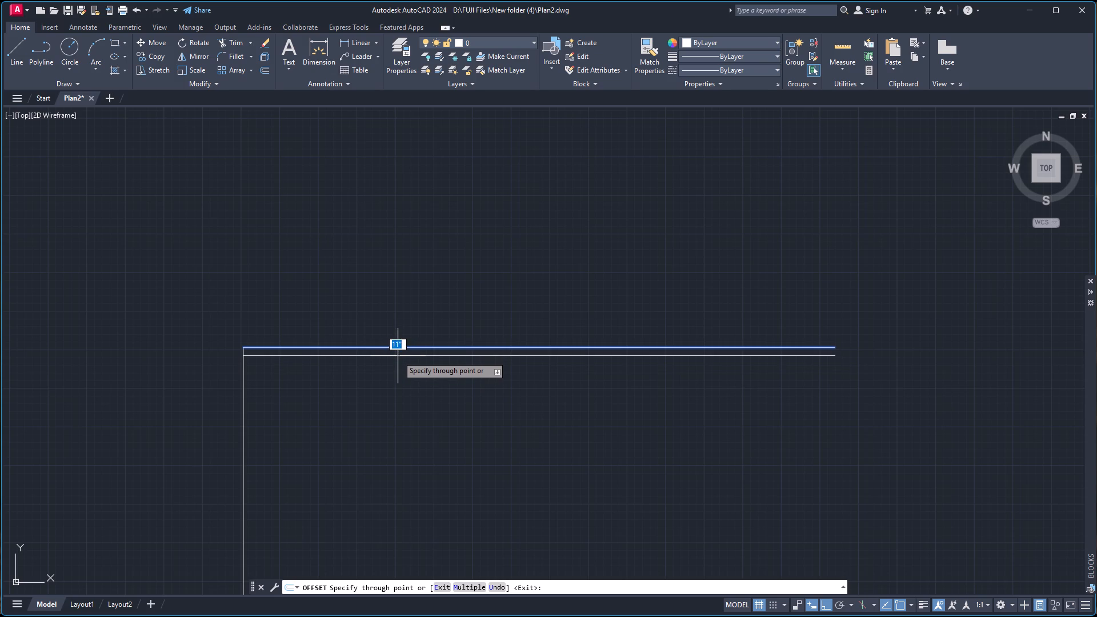
scroll(399, 372, up, 2)
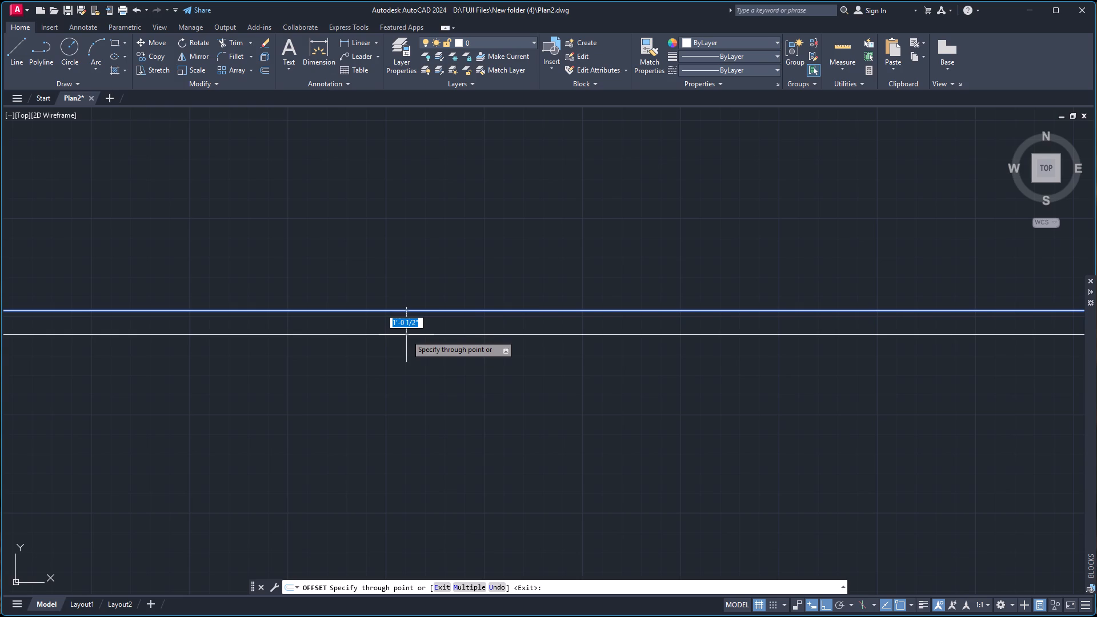
text(10)
key(Return)
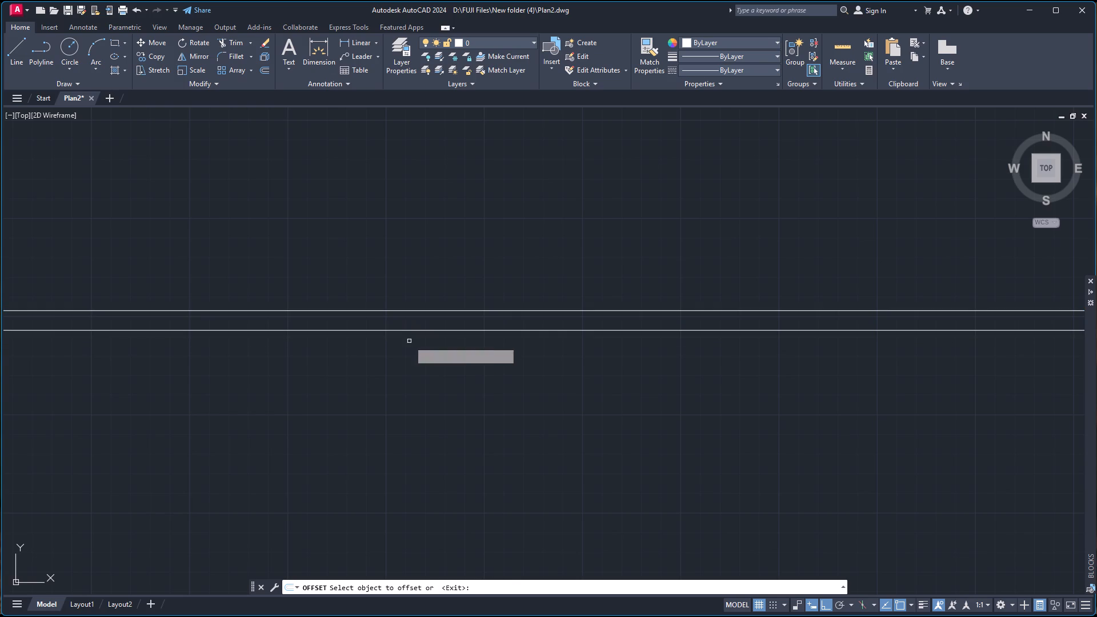
Offset the left vertical line 10" to the right to form the inner face of the left wall.
scroll(373, 344, down, 4)
scroll(306, 366, up, 3)
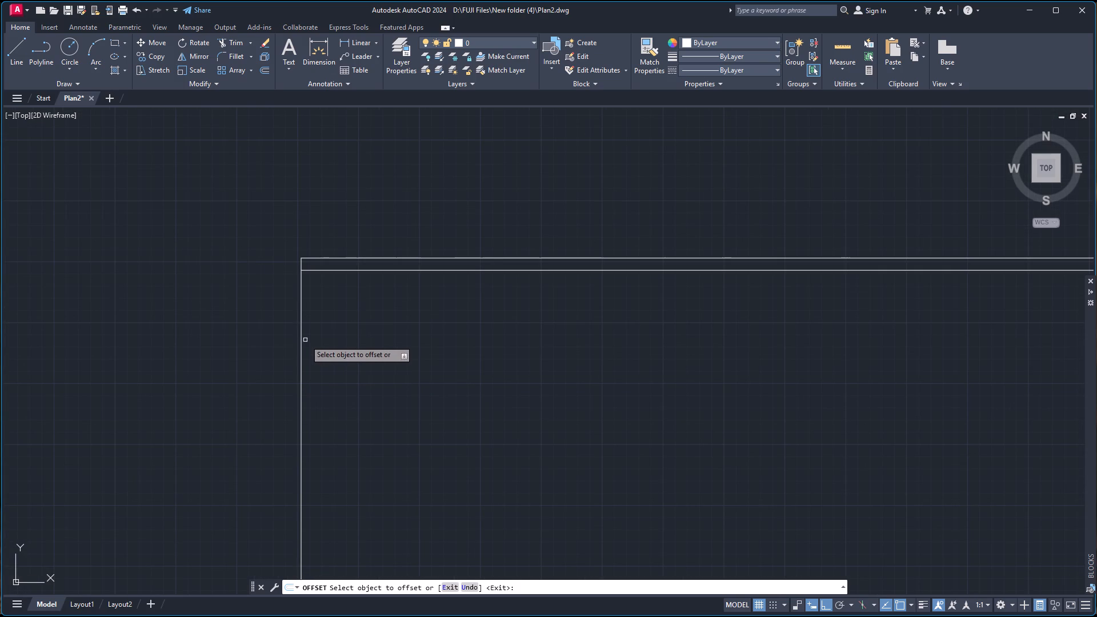
click(301, 342)
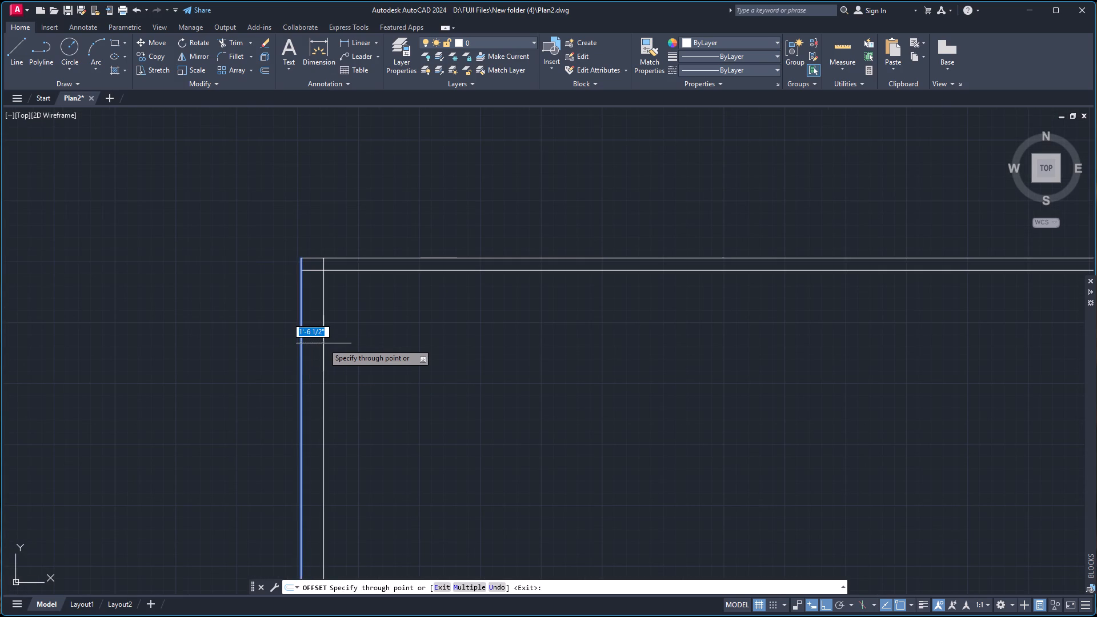
key(1)
key(0)
key(Return)
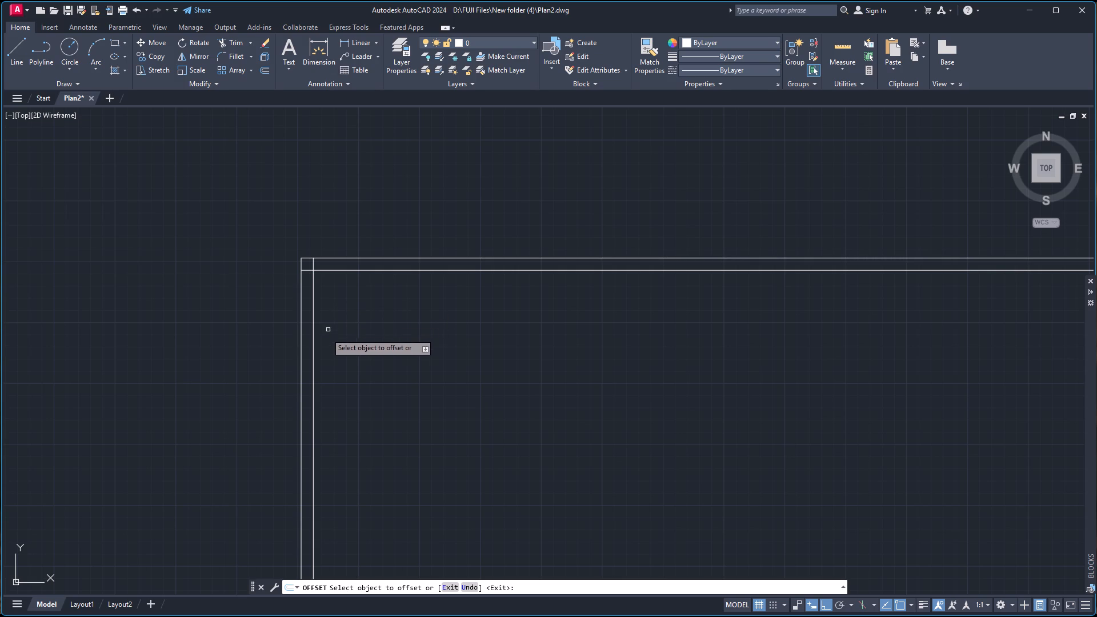
Offset the left wall's inner face line 10' to the right to mark the room width.
click(313, 346)
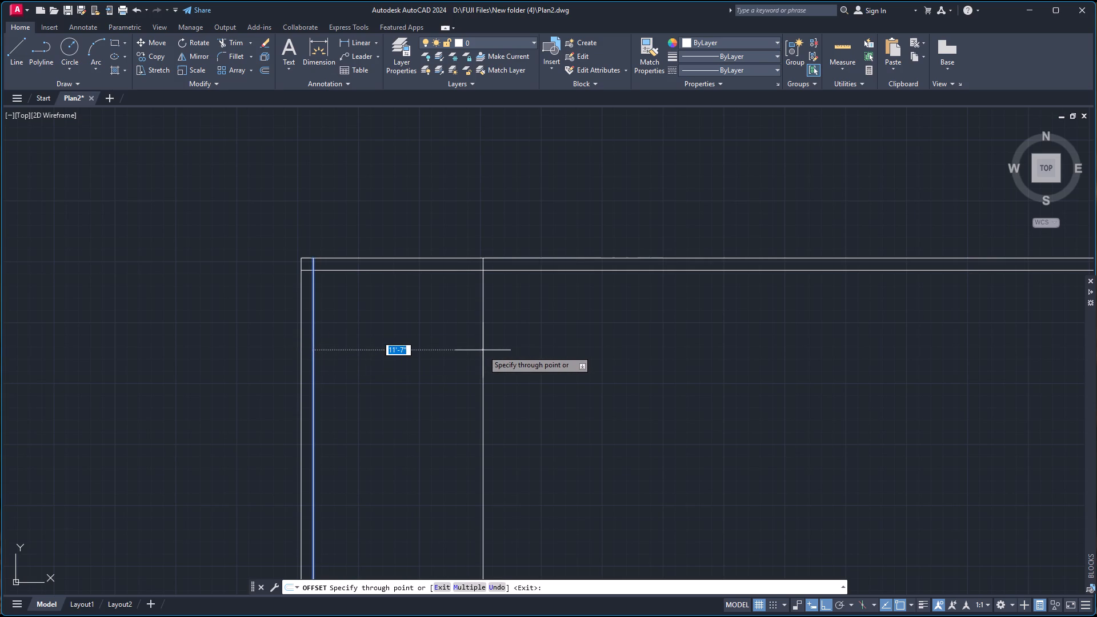
text(10')
key(Return)
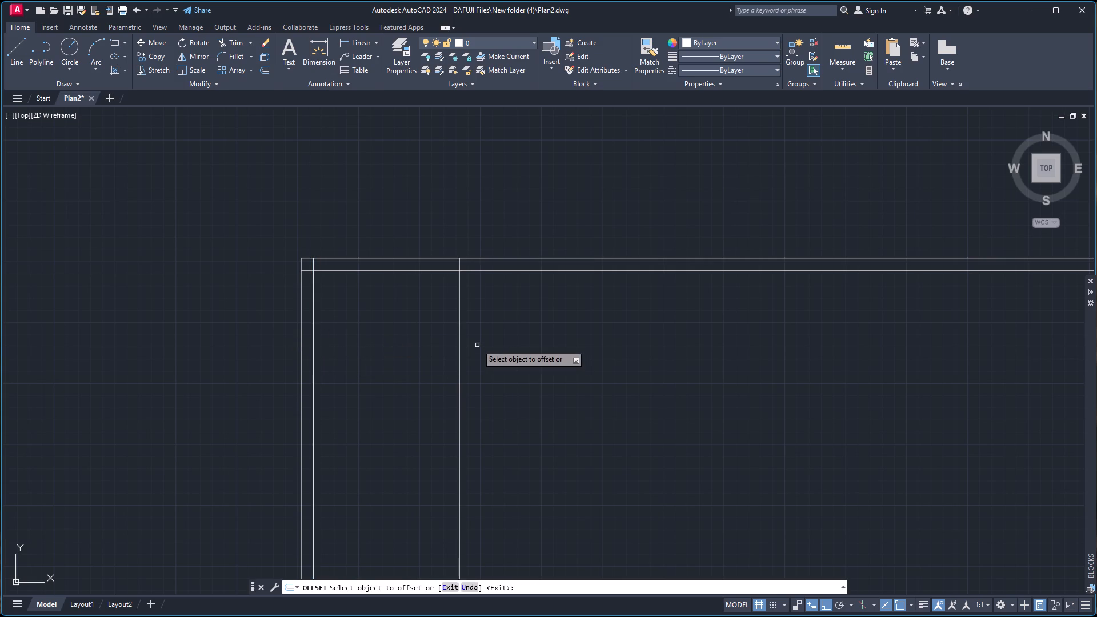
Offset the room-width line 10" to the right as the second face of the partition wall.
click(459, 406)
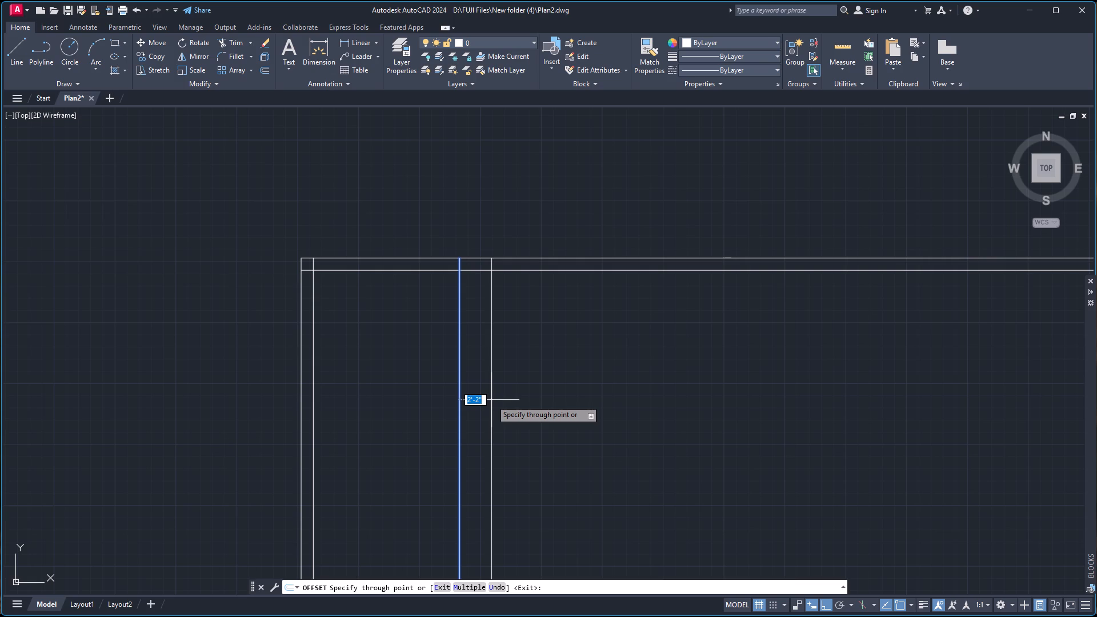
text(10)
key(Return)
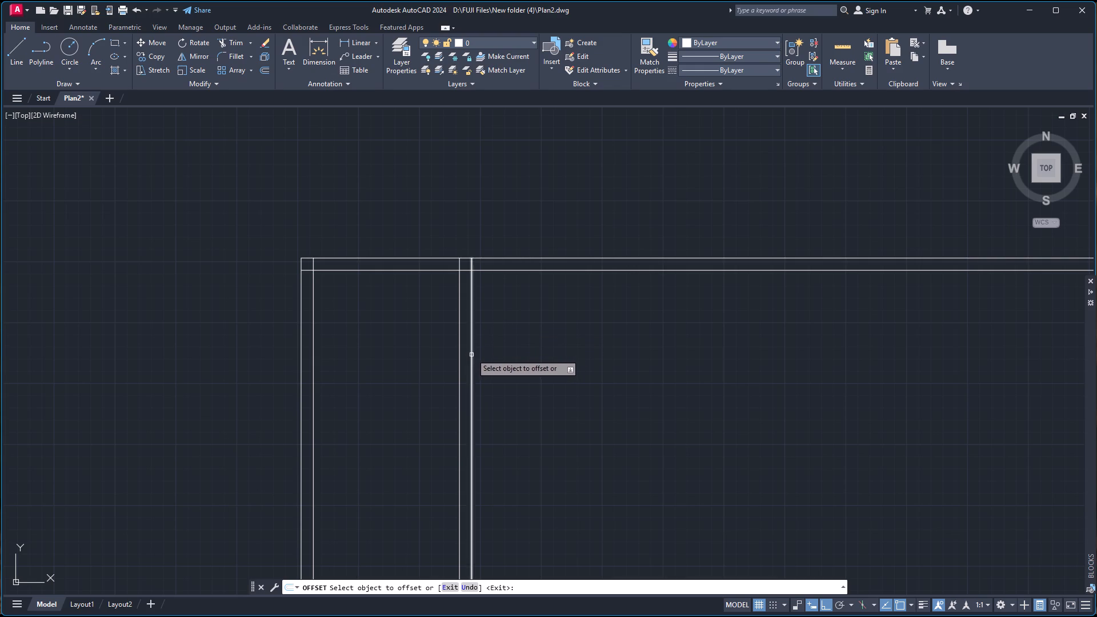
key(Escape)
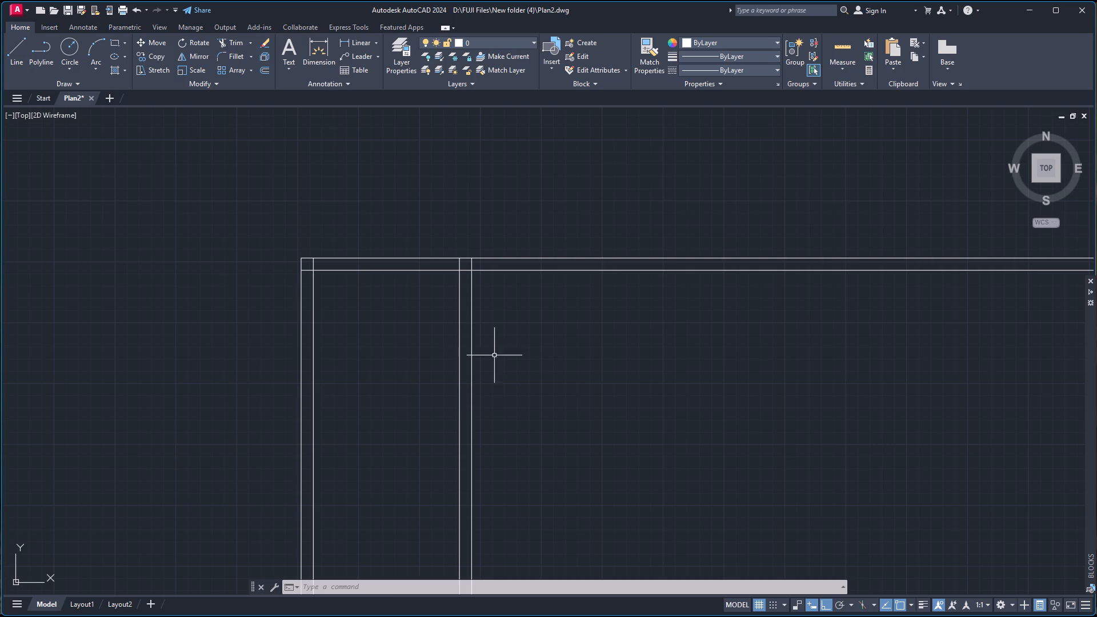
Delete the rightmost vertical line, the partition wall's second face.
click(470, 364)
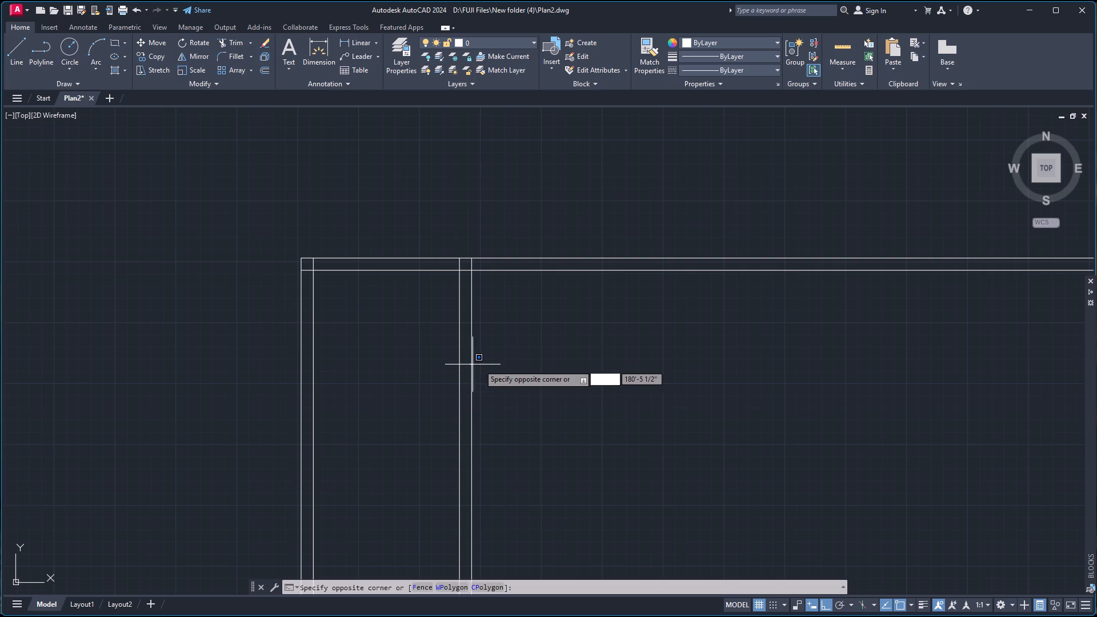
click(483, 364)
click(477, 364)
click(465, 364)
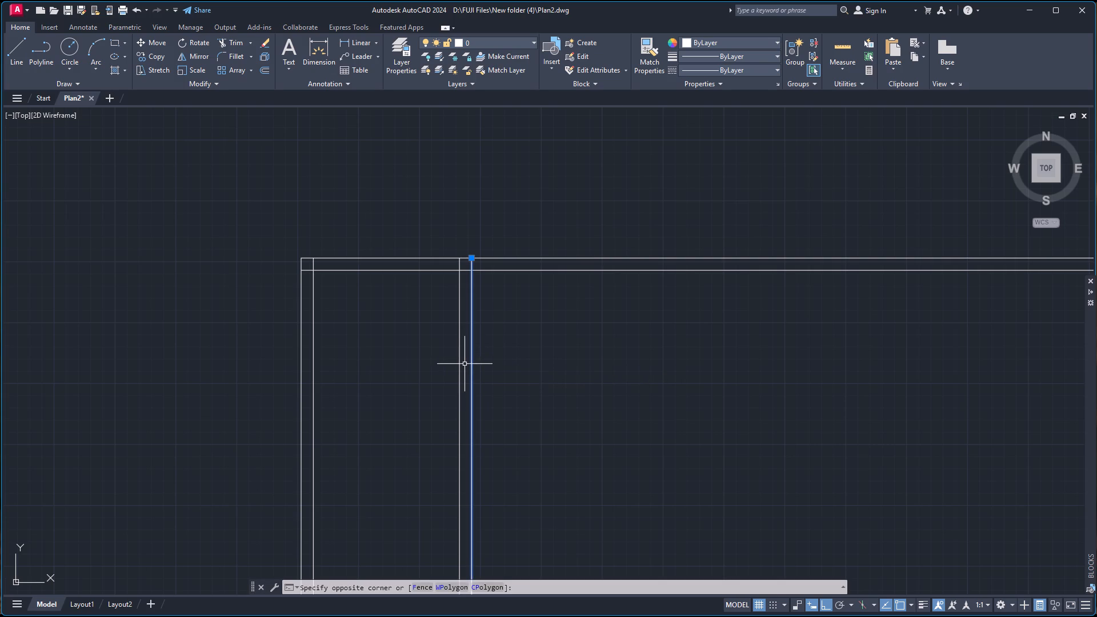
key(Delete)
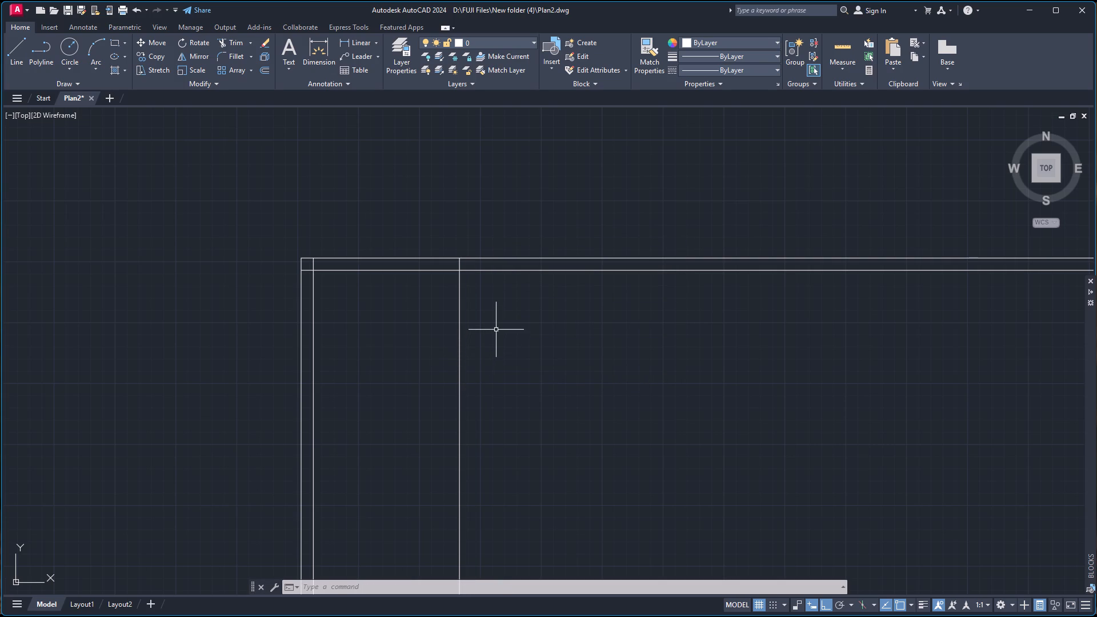
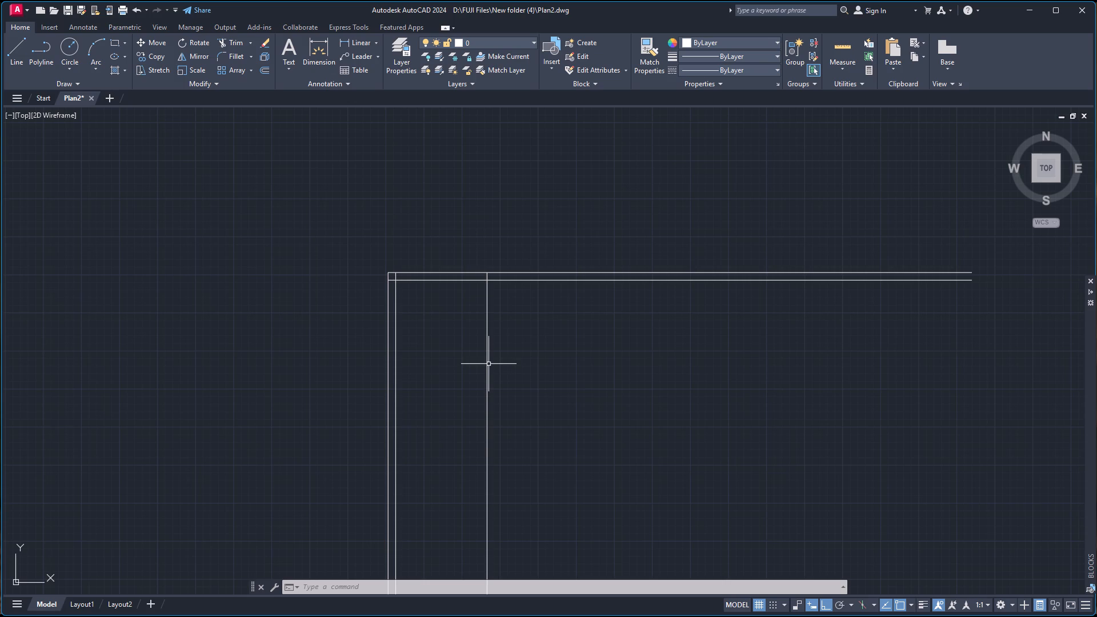
Offset the room-width line 6" to the right as the second face of the partition wall.
key(o)
key(Return)
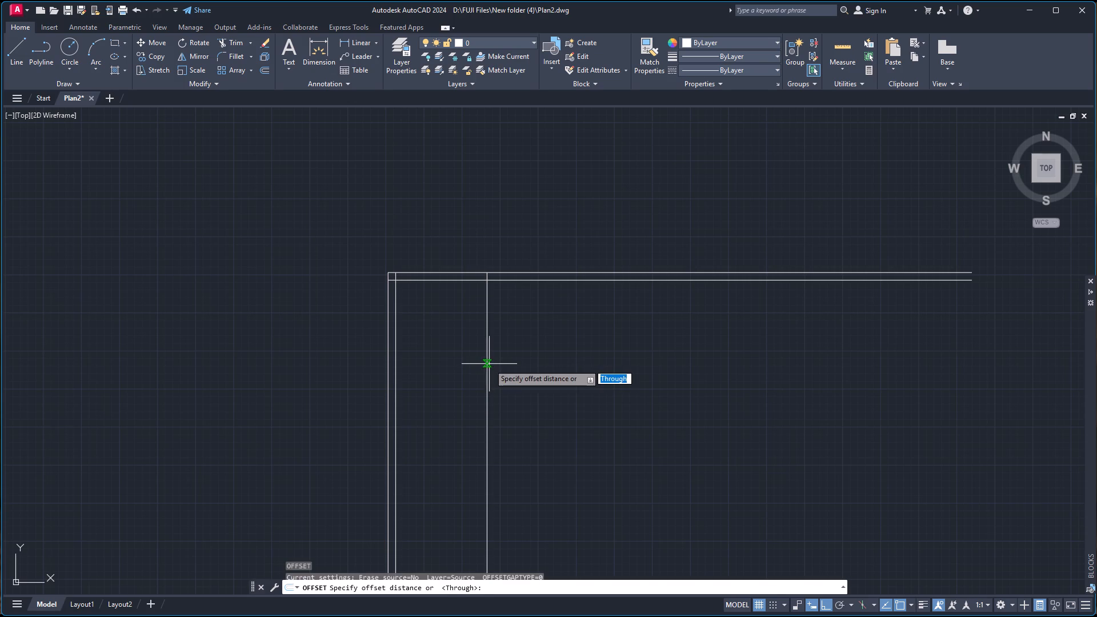
key(Return)
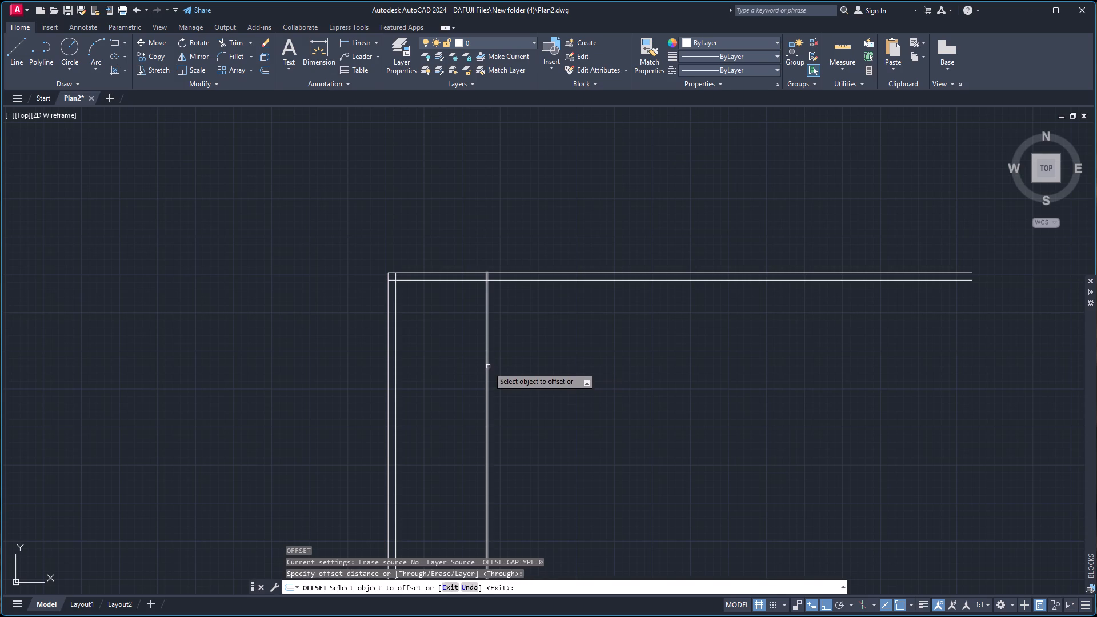
click(486, 366)
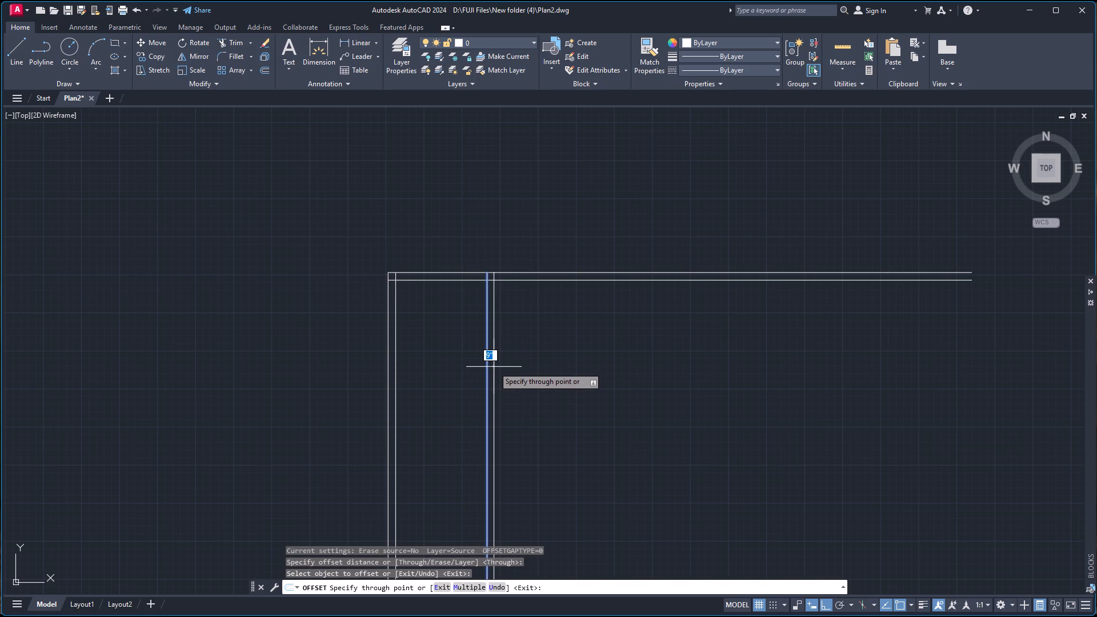
key(6)
key(Return)
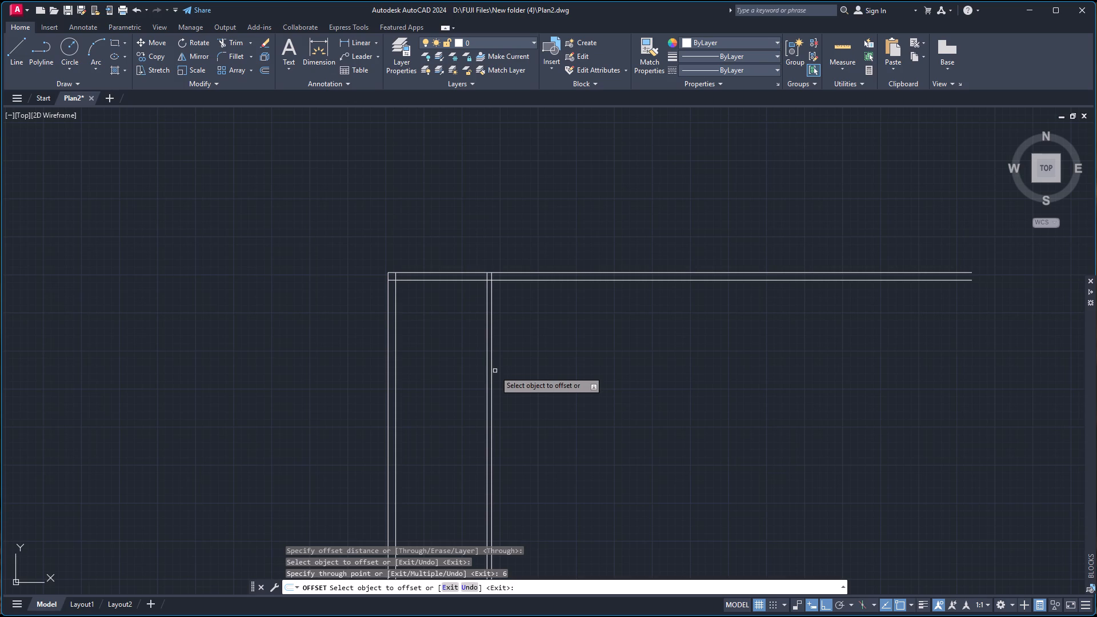
Offset the partition's right face 4'-6" to the right, and offset that new line 10" right to form the next vertical wall.
click(491, 354)
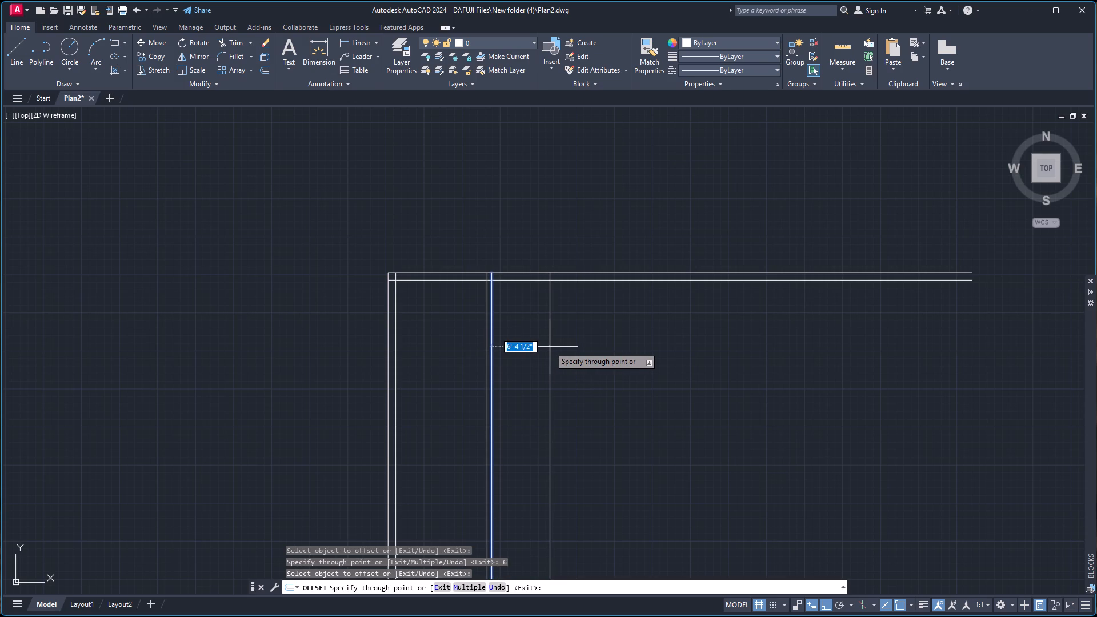
text(4')
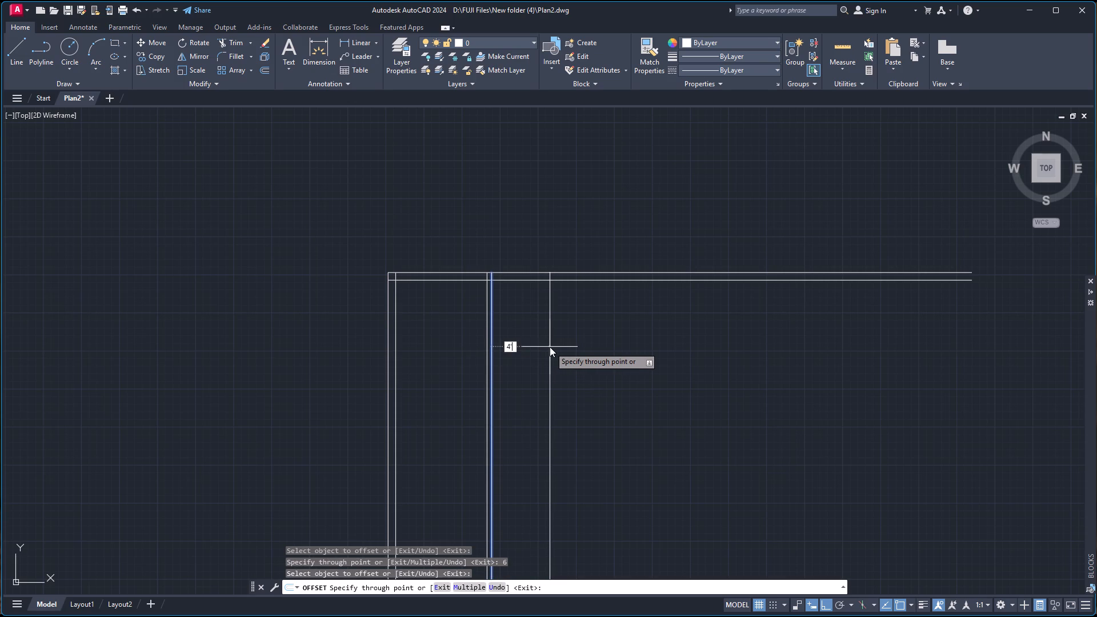
text(-6)
key(Return)
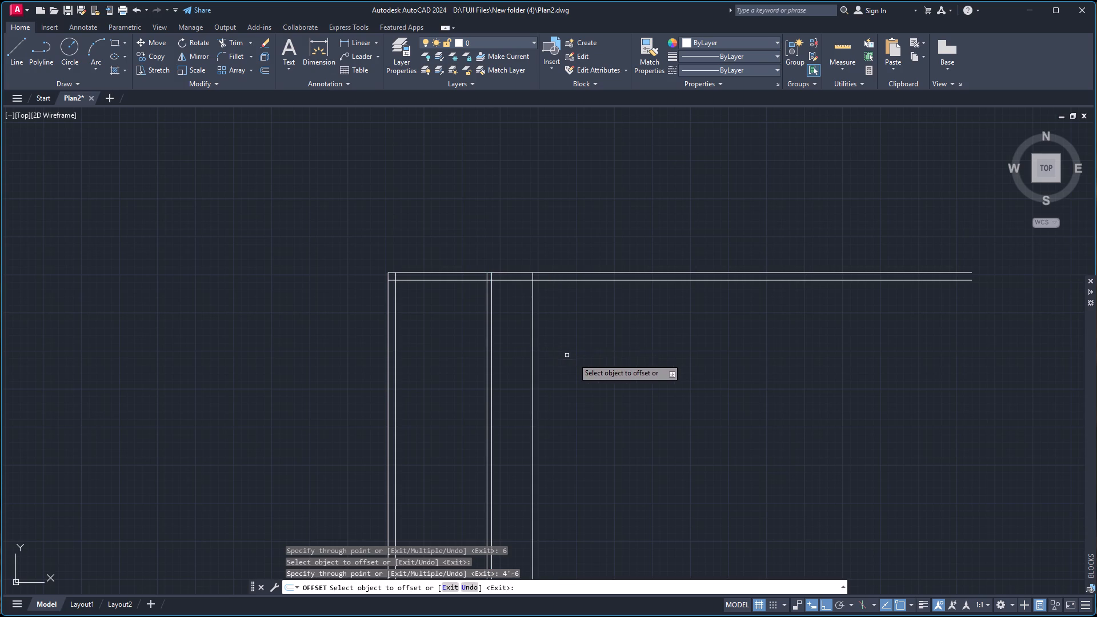
click(532, 374)
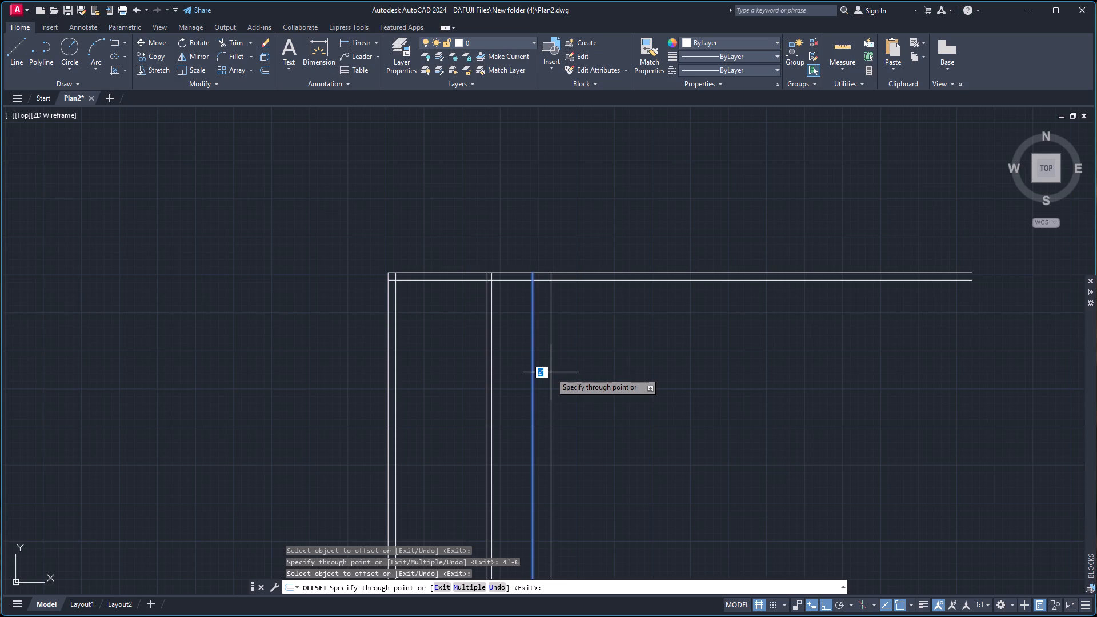
text(10)
key(Return)
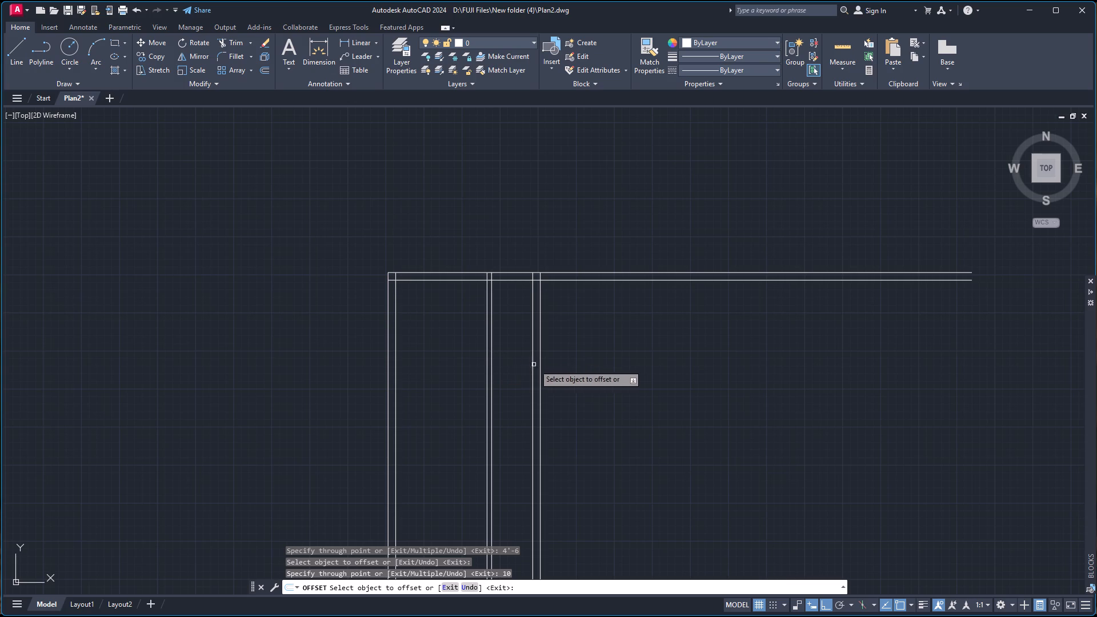
Offset the top wall's inner face 6' downward, and offset that new line 6" down to form a horizontal partition.
click(519, 281)
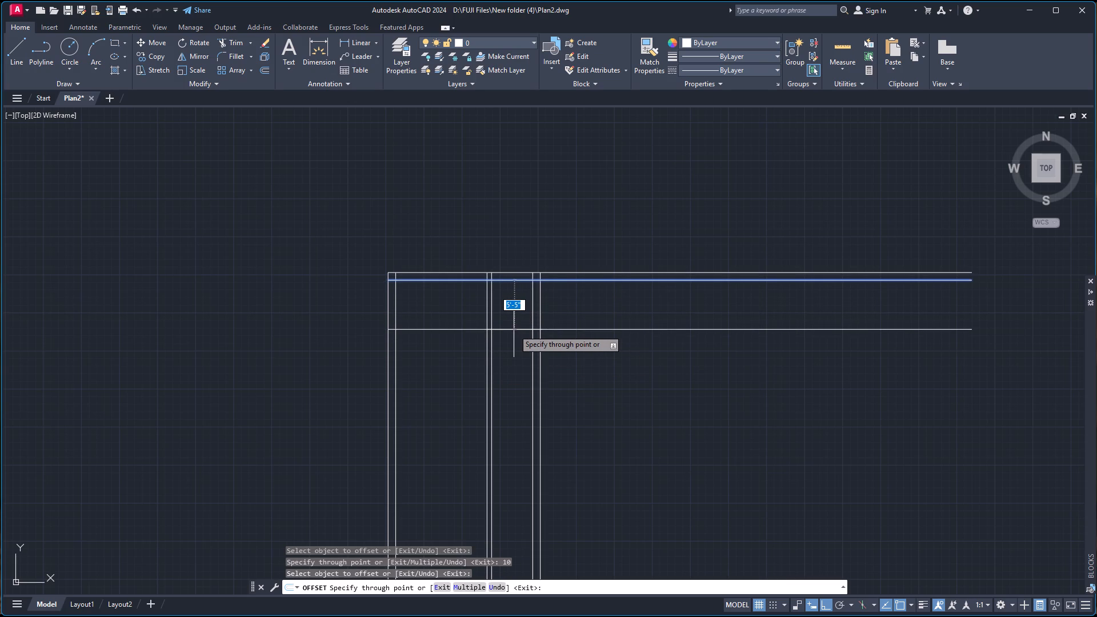
text(6')
key(Return)
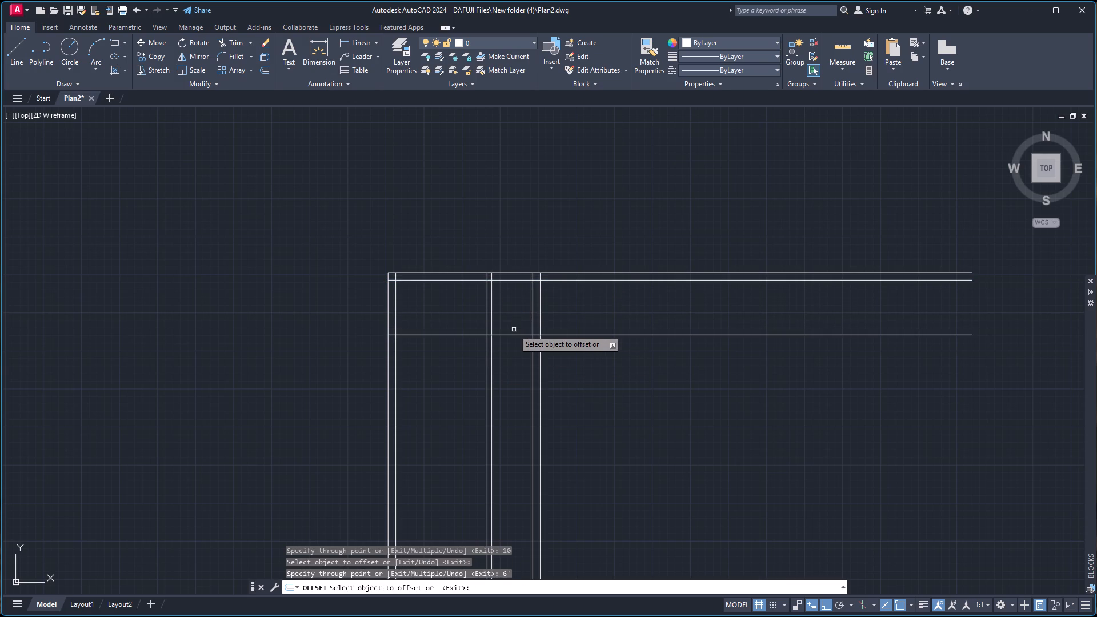
click(515, 336)
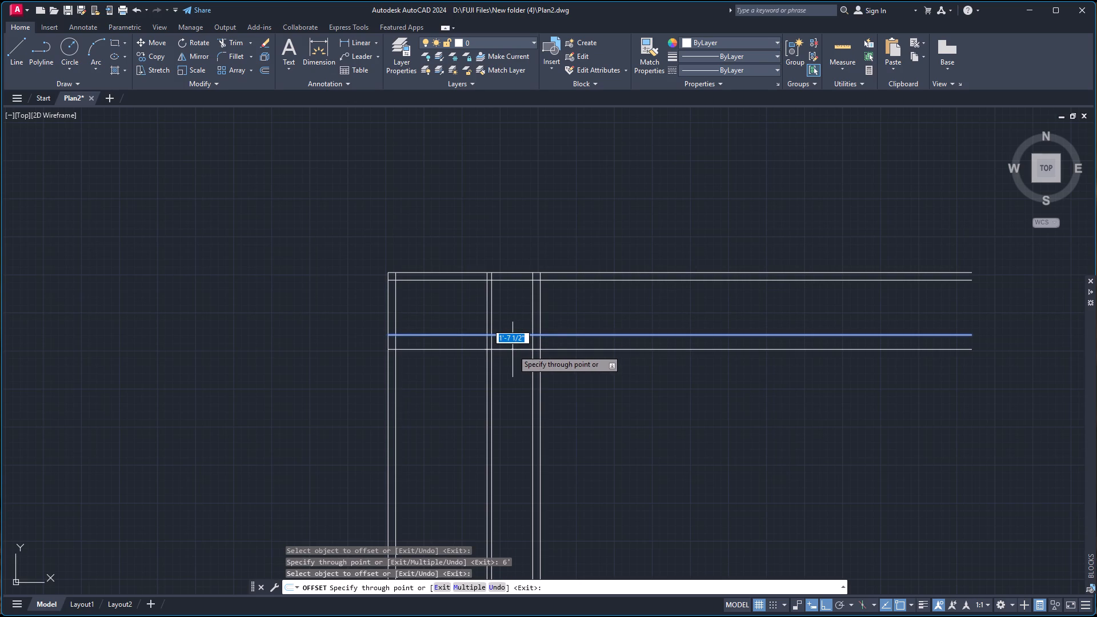
key(6)
key(Return)
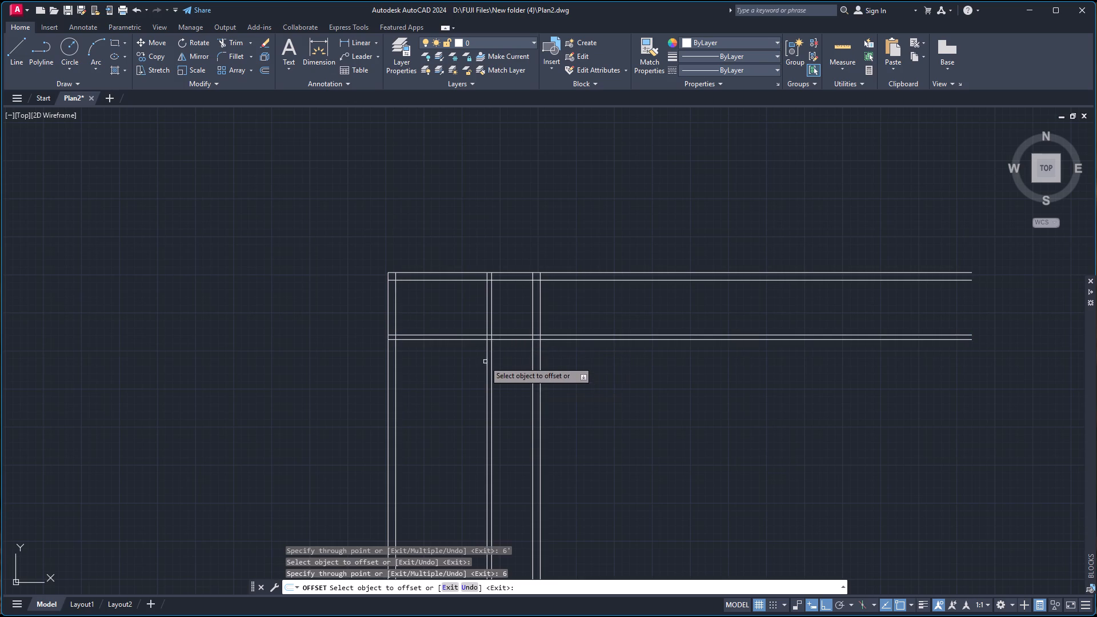
key(Escape)
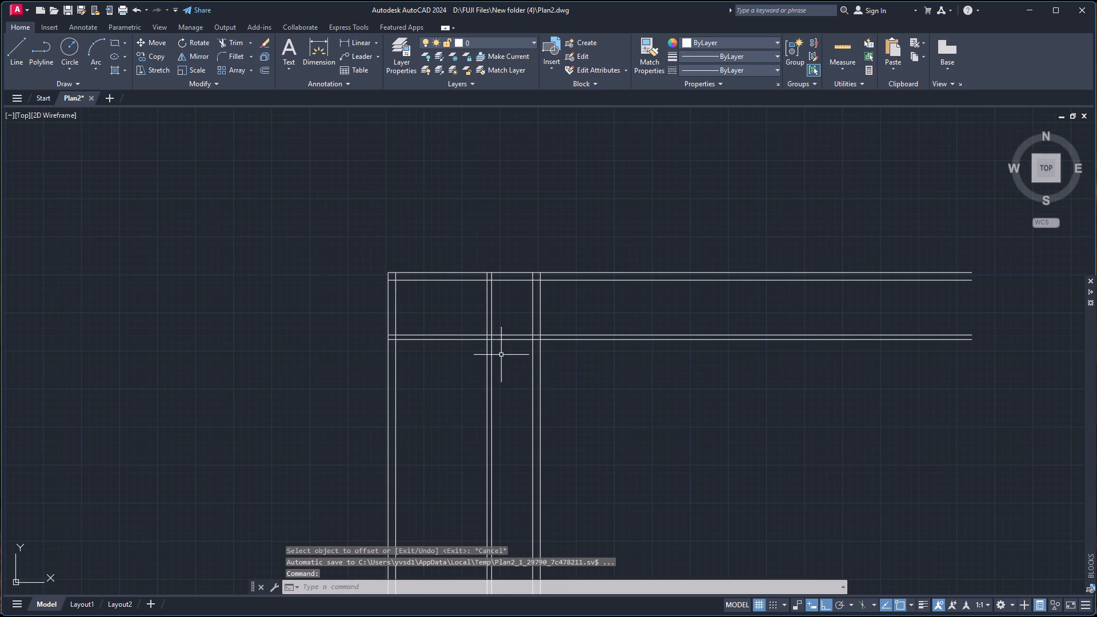
Trim the horizontal partition out of the left room and open its junction with the 6" vertical partition.
text(tr)
key(Return)
scroll(443, 328, up, 2)
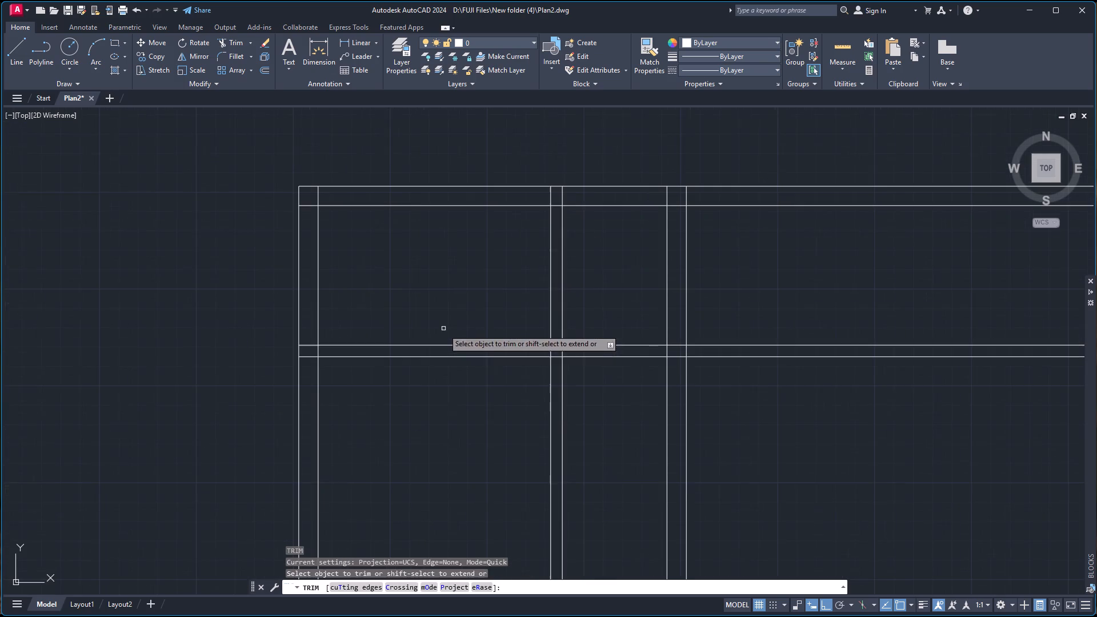
click(444, 326)
click(449, 400)
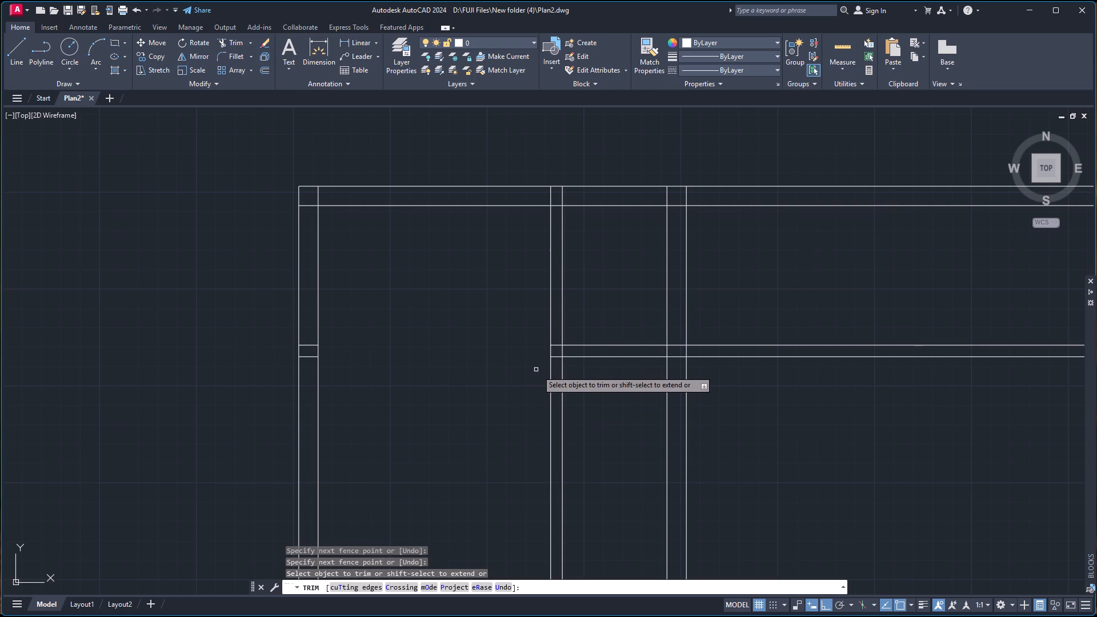
click(555, 344)
click(563, 352)
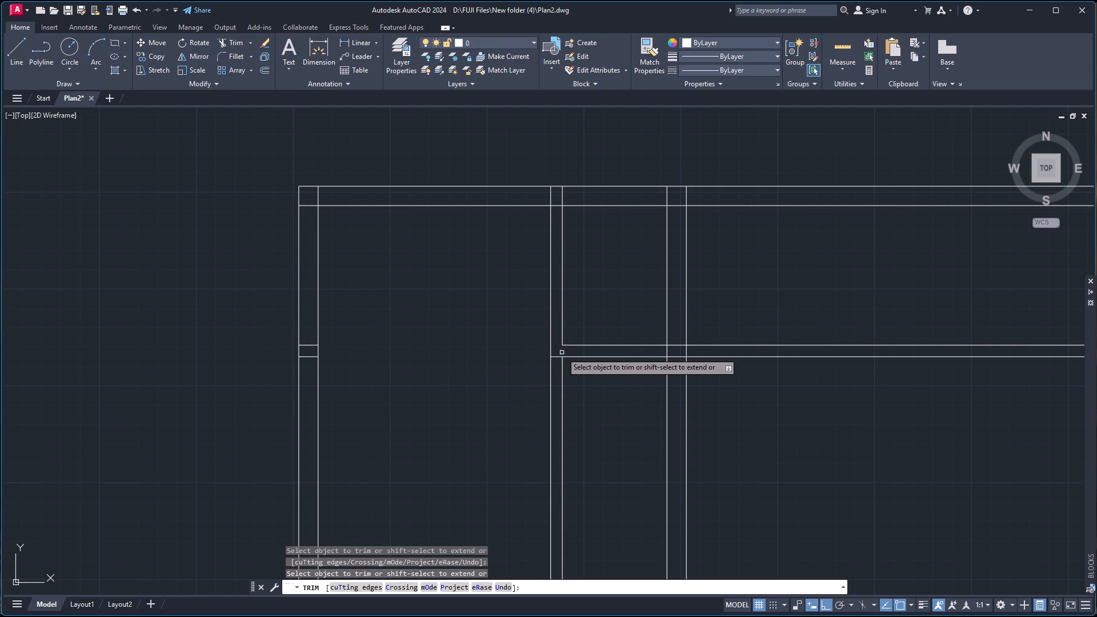
click(555, 358)
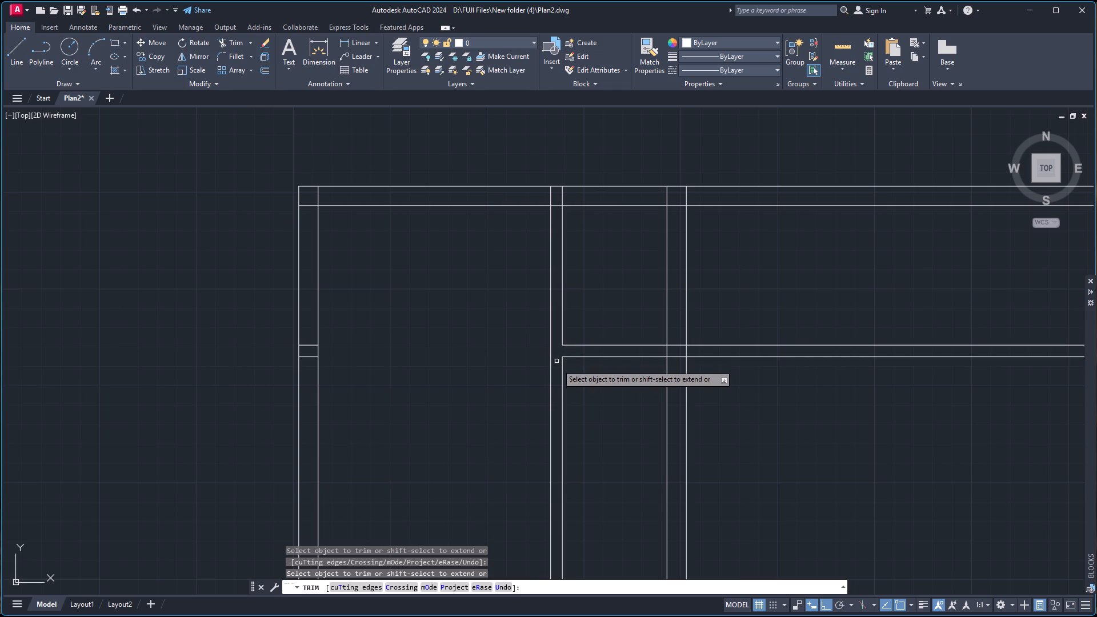
Trim the horizontal partition's junction with the 10" vertical wall and remove its lines to the right of that wall.
click(675, 346)
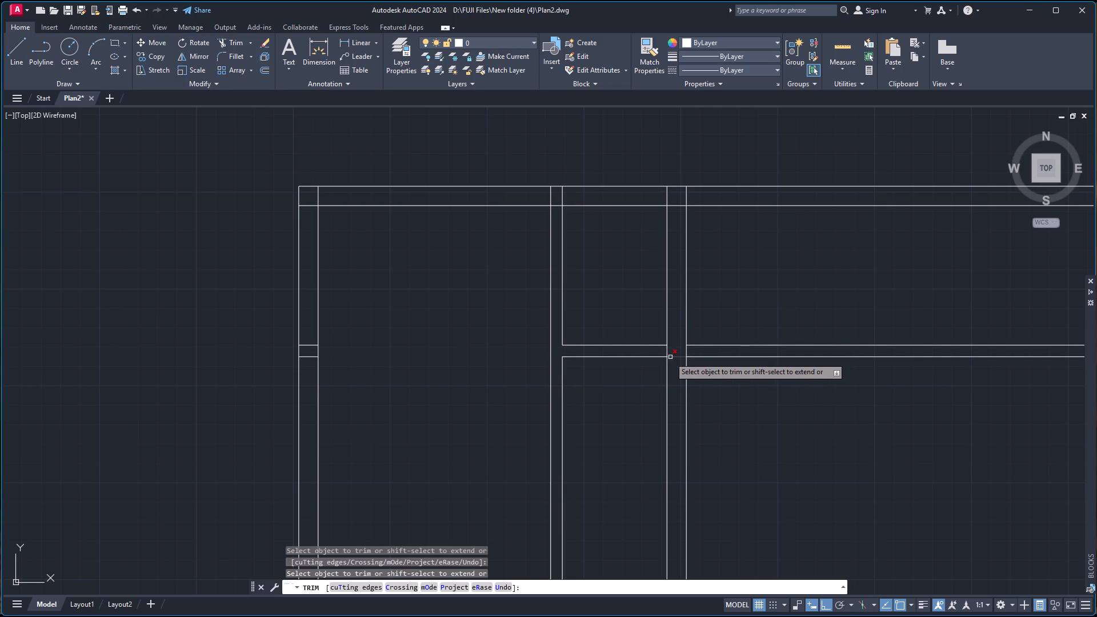
click(667, 352)
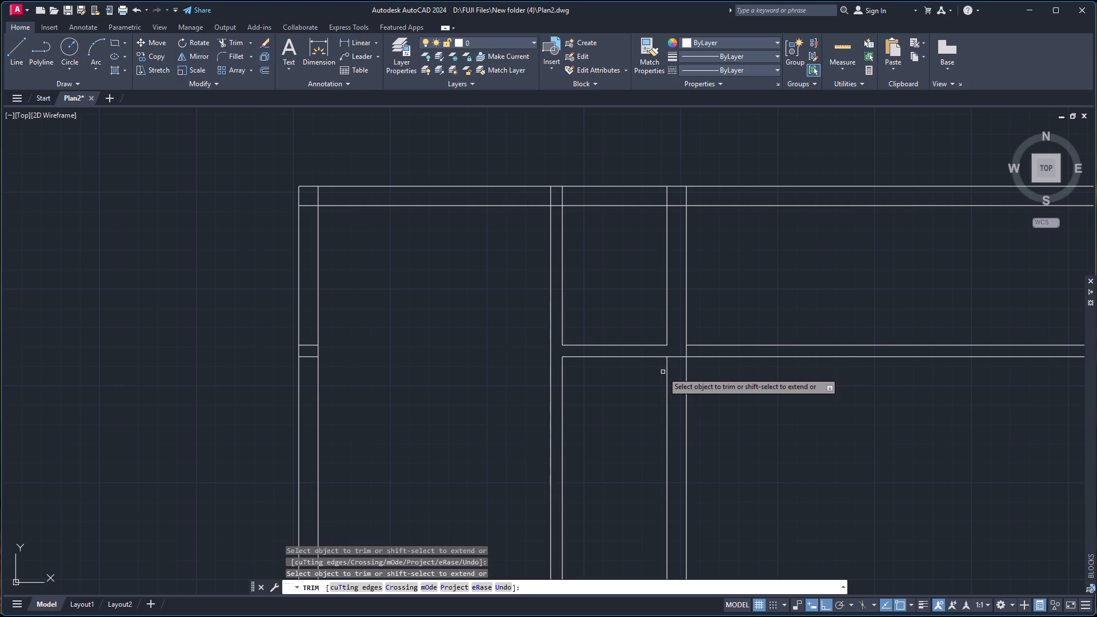
click(676, 356)
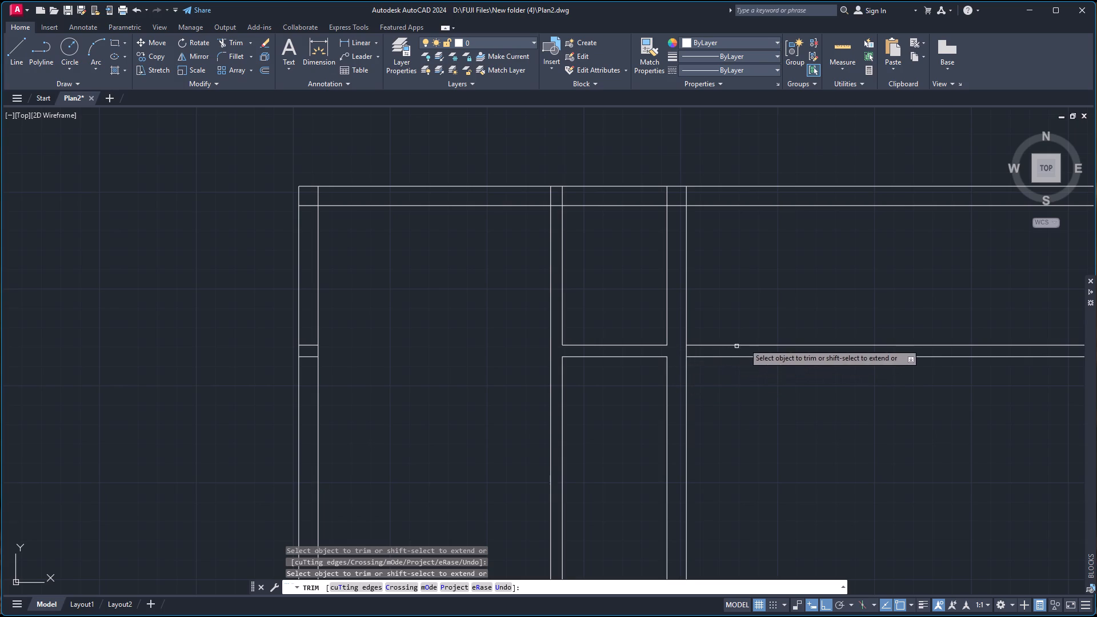
click(797, 323)
click(776, 375)
Trim the vertical wall line ends inside the top wall and the overlapping lines at the top-left outer corner.
scroll(779, 376, down, 3)
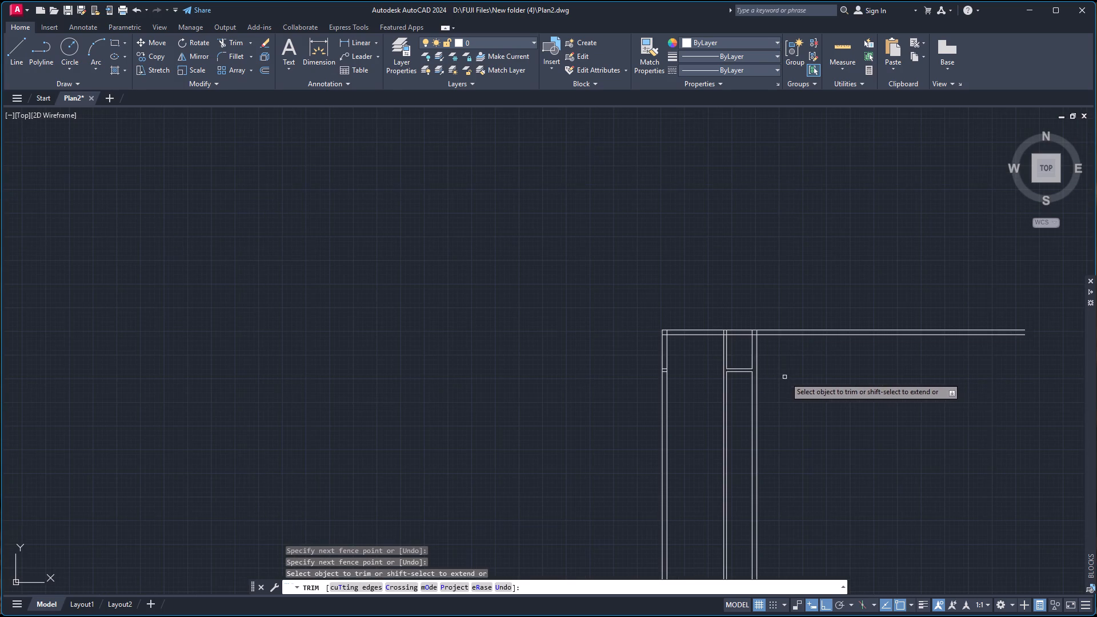
scroll(820, 379, up, 2)
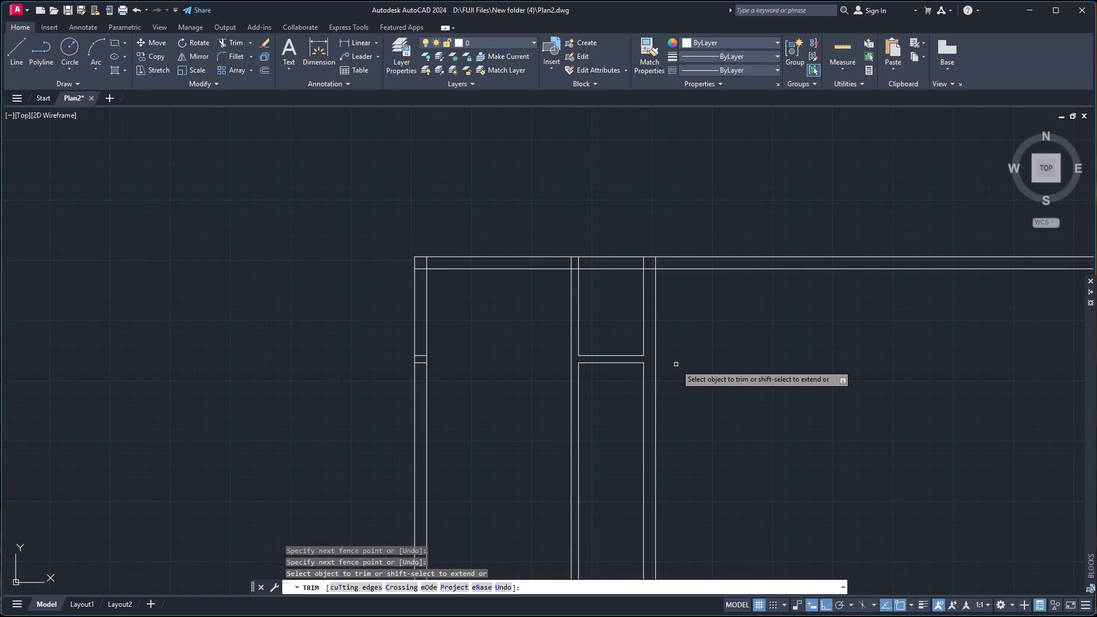
scroll(546, 261, up, 2)
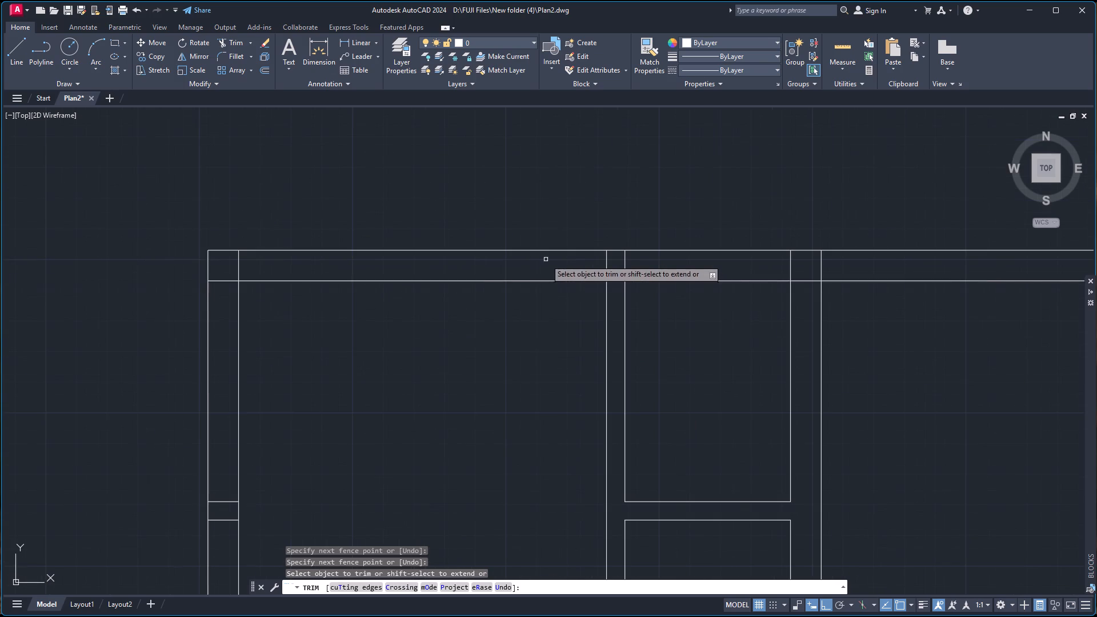
drag(594, 263, 602, 263)
click(848, 267)
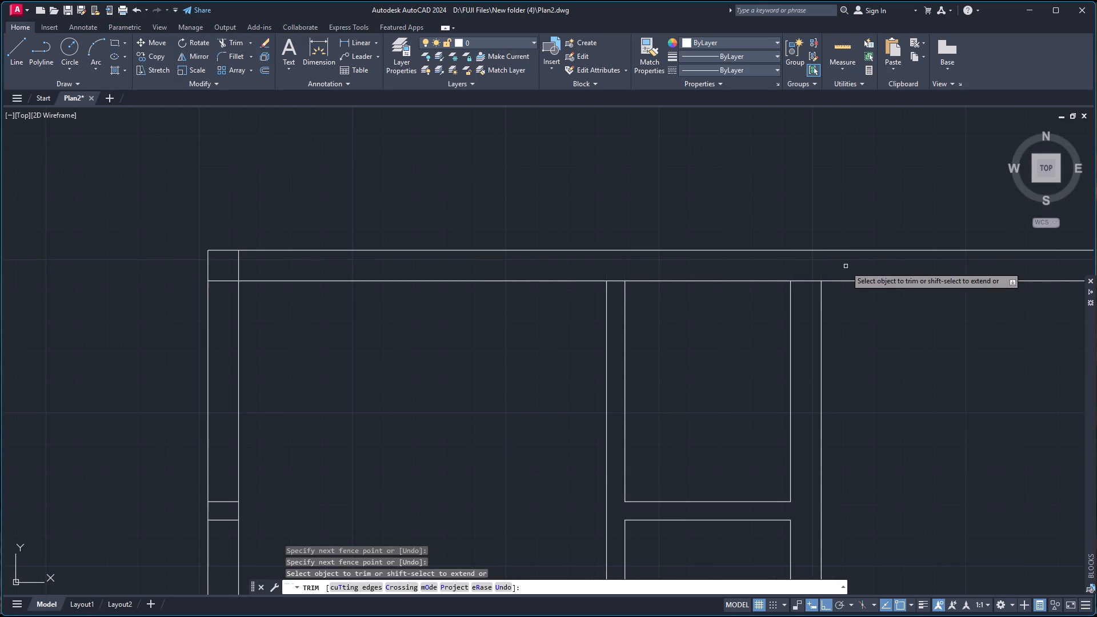
drag(254, 262, 249, 262)
click(222, 286)
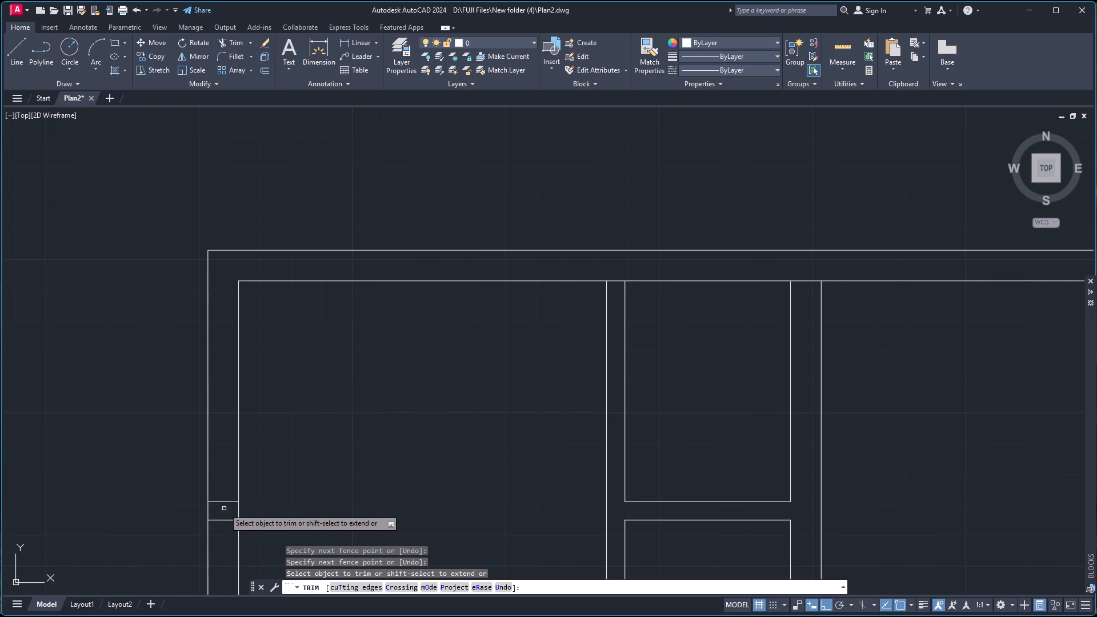
Trim the two leftover horizontal partition stubs inside the left outer wall.
click(216, 483)
click(219, 536)
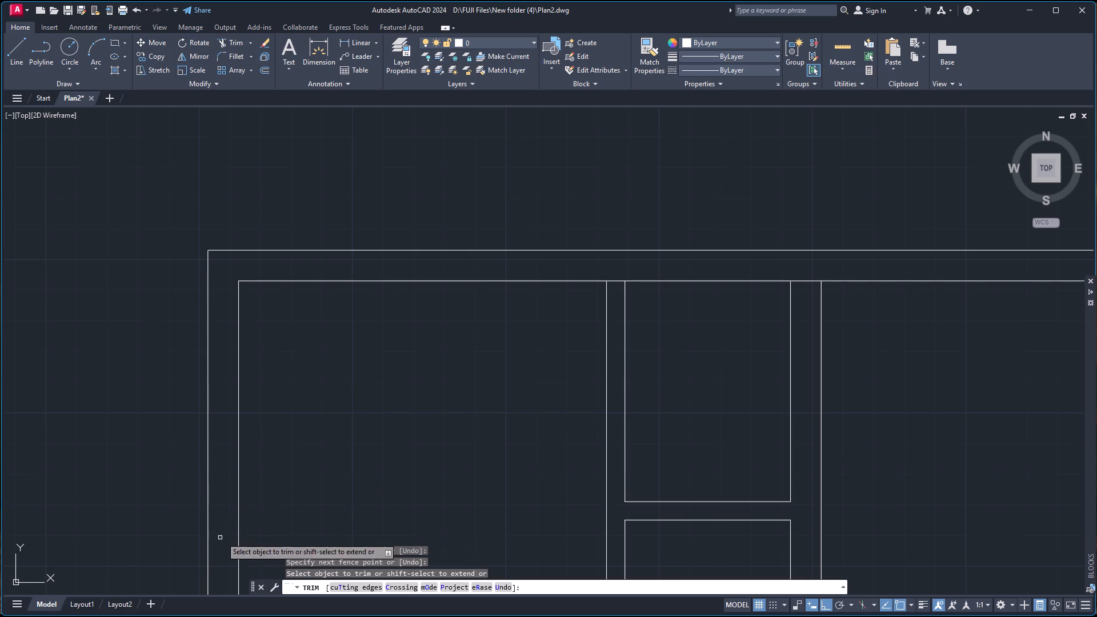
scroll(822, 400, down, 2)
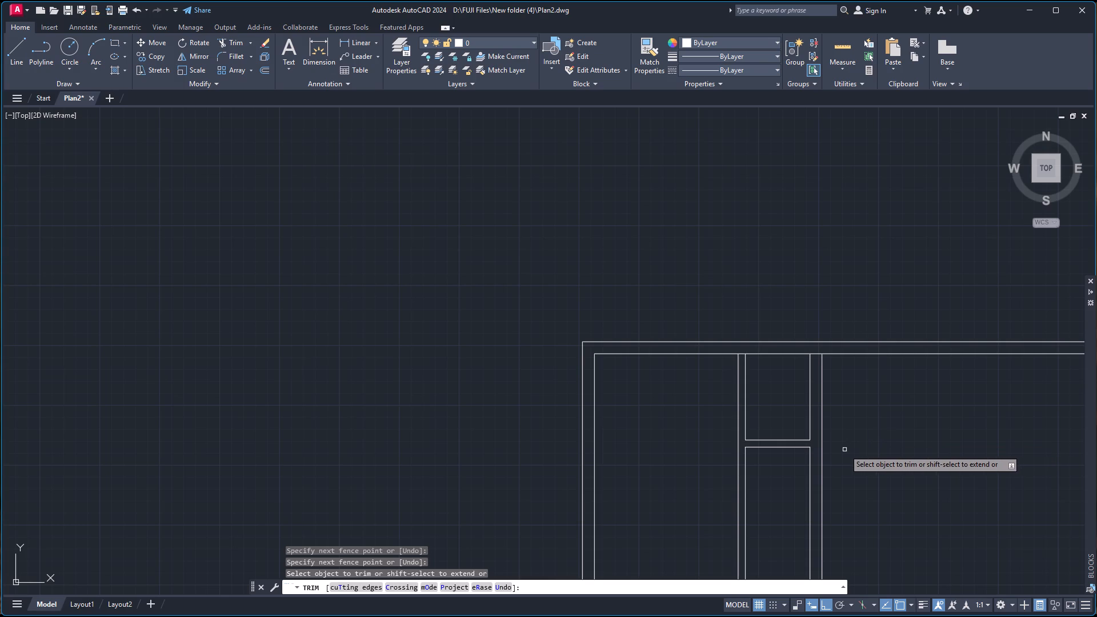
scroll(829, 450, up, 2)
scroll(714, 469, up, 1)
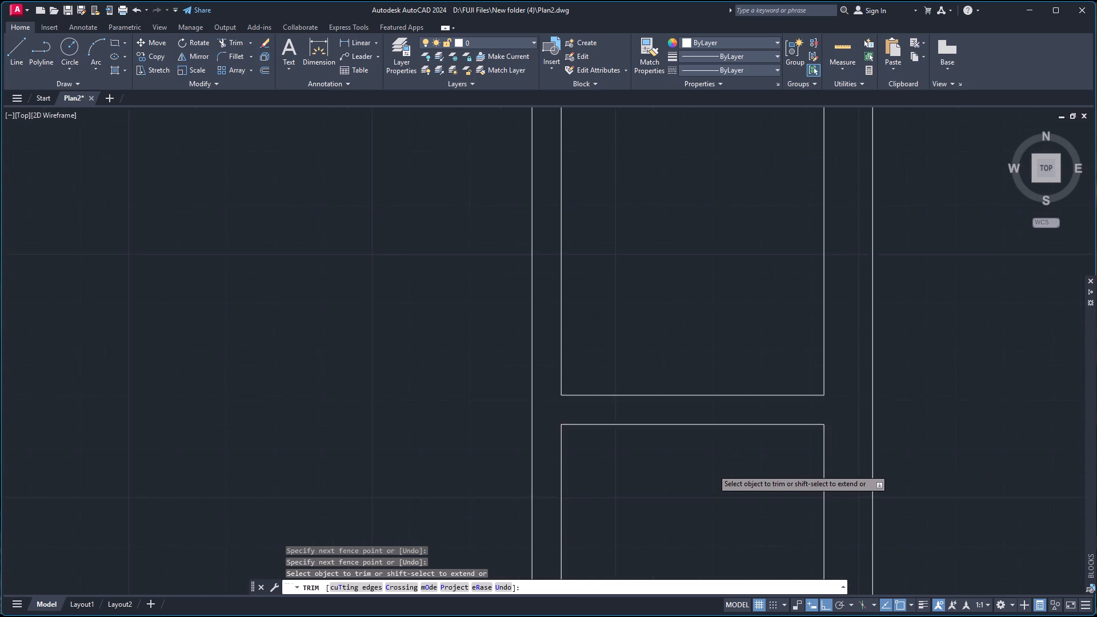
scroll(712, 469, up, 1)
key(Escape)
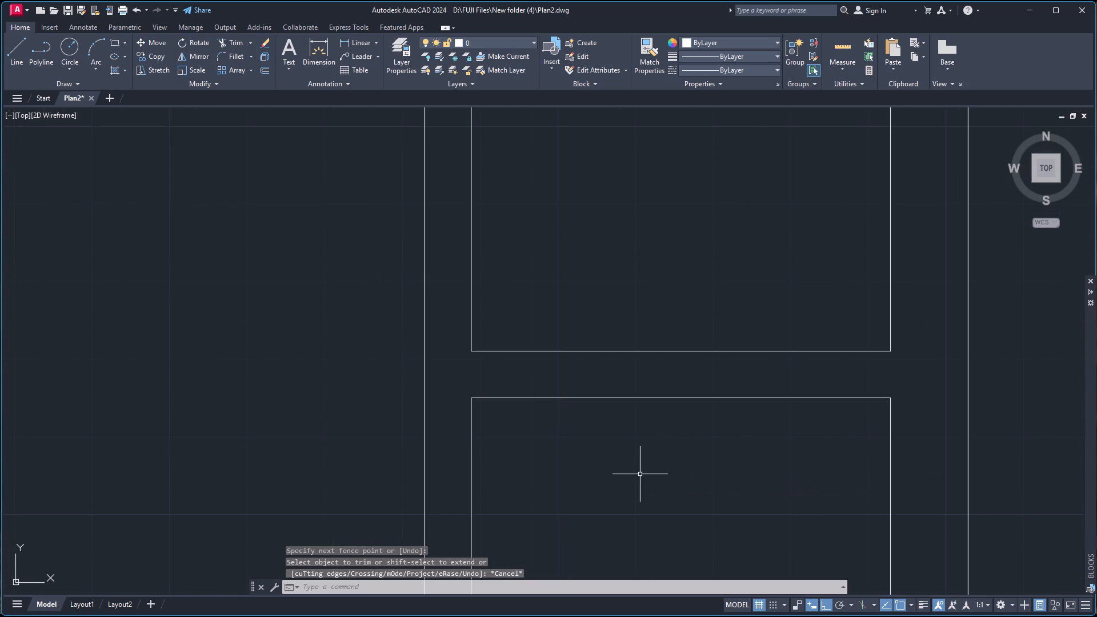
Offset the left face of the 6" vertical partition 10" to the right.
key(o)
key(Return)
key(Return)
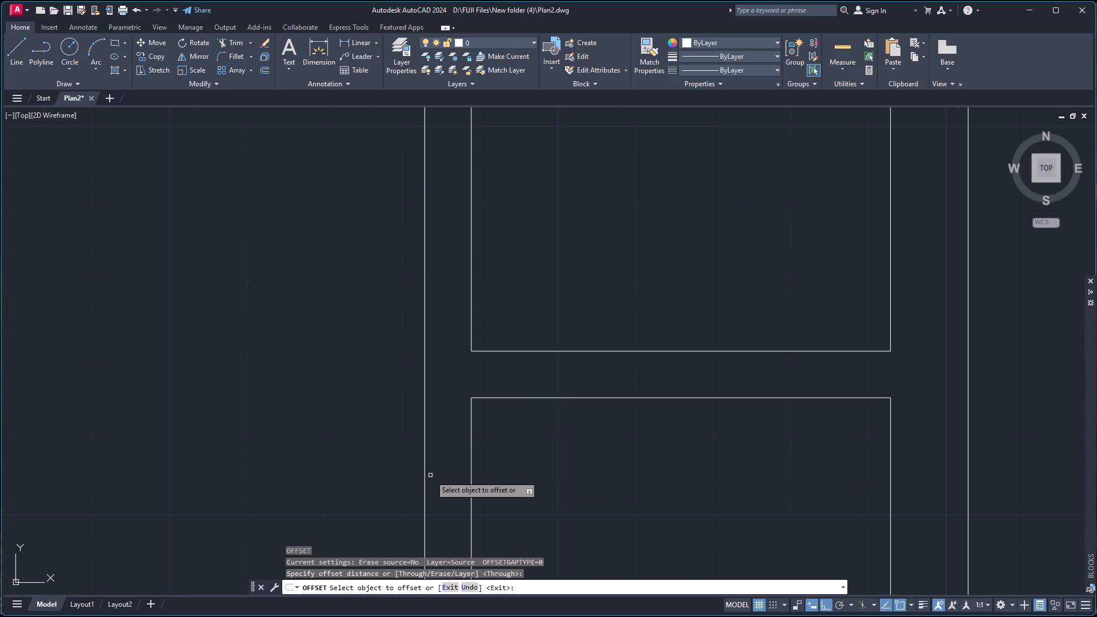
click(423, 475)
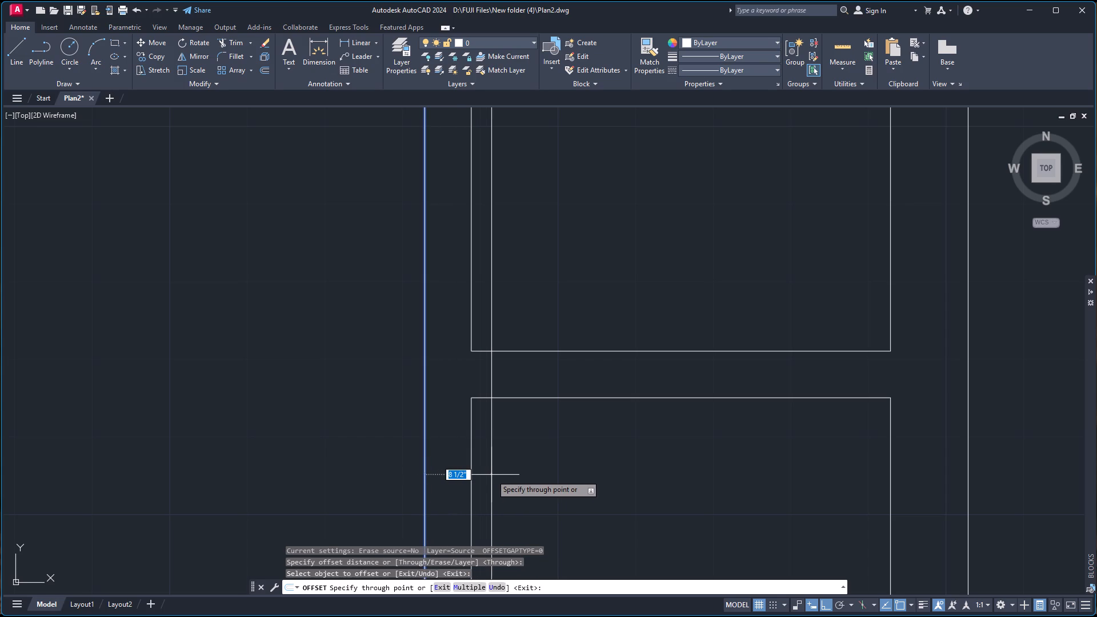
text(10)
key(Return)
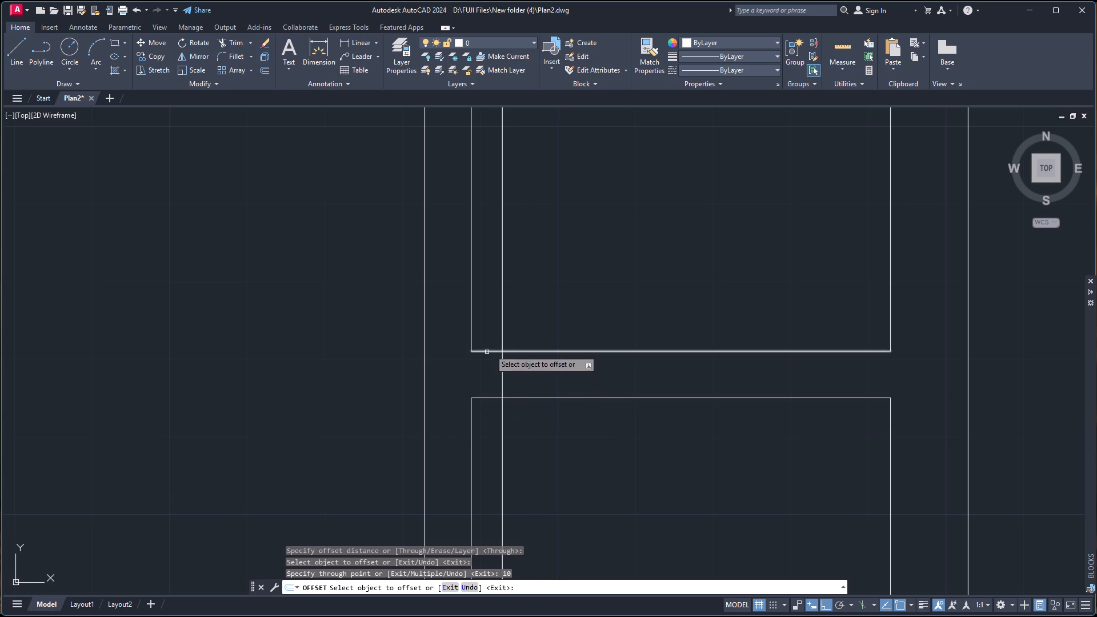
scroll(668, 346, down, 3)
scroll(377, 350, up, 1)
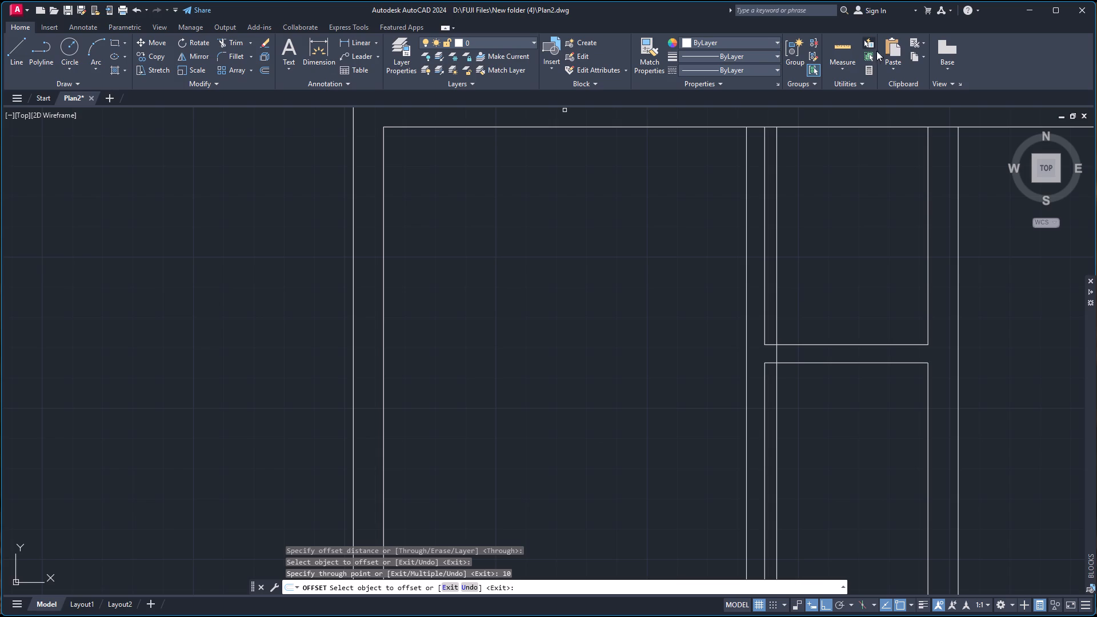
Quick-measure the clear widths of the narrow rooms between the vertical partitions.
click(847, 54)
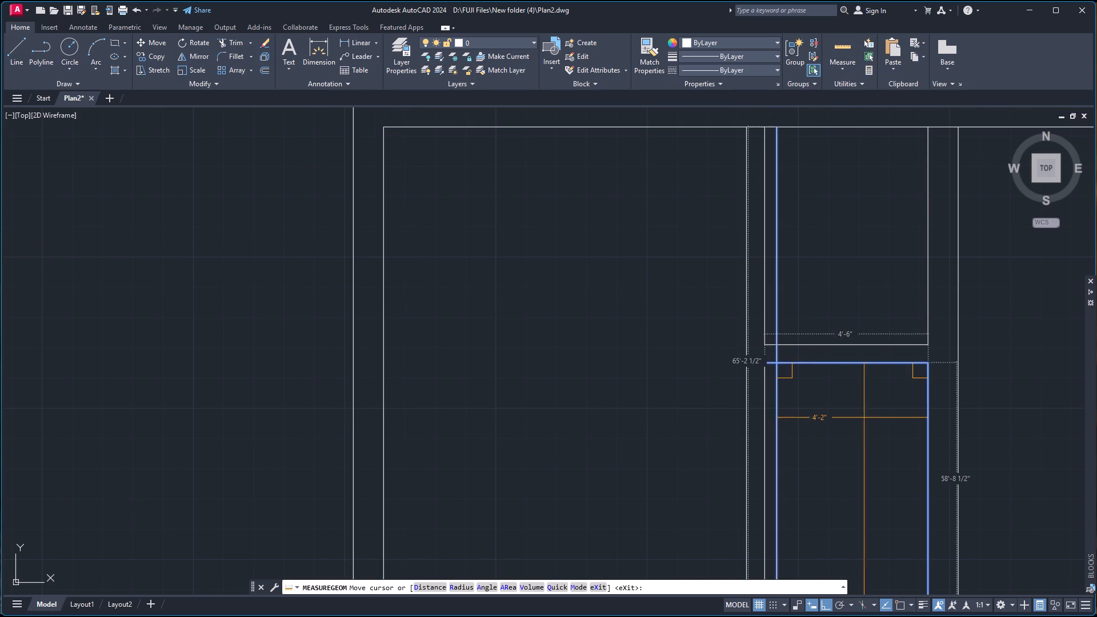
key(Escape)
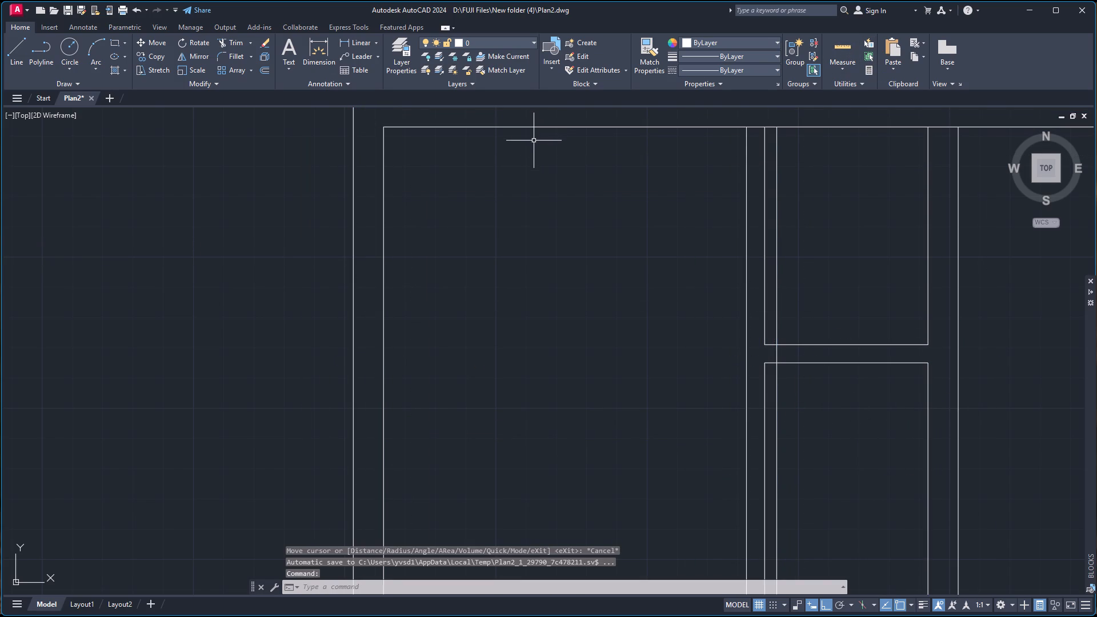
Trim the overlapping vertical faces and horizontal stub so the upper narrow room keeps the 6" partition and the lower one the 10" wall.
key(t)
key(r)
key(Return)
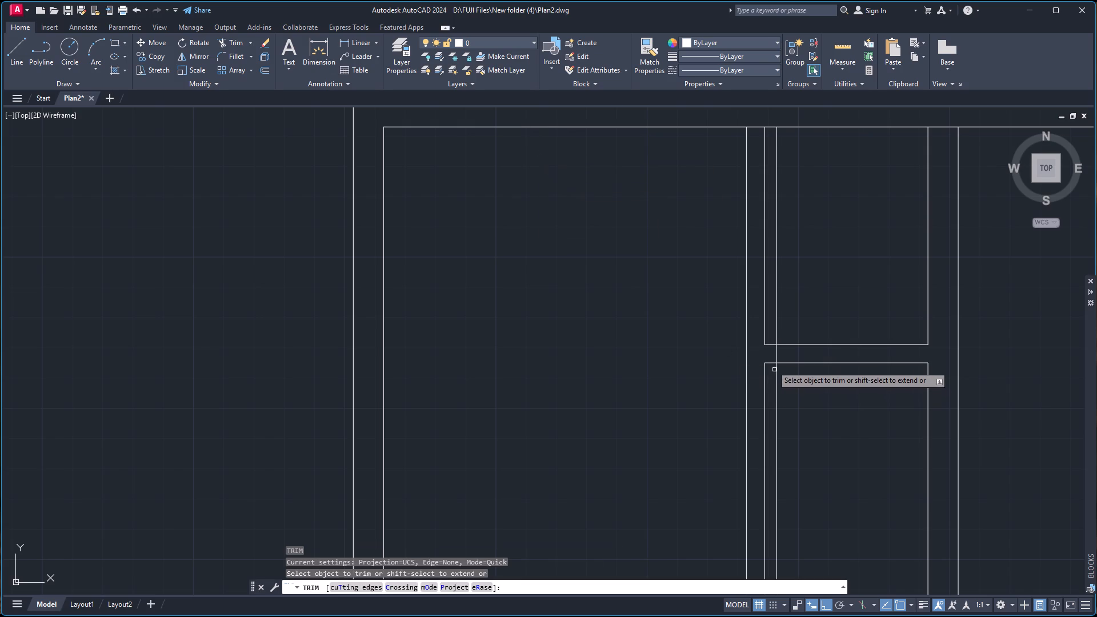
click(771, 362)
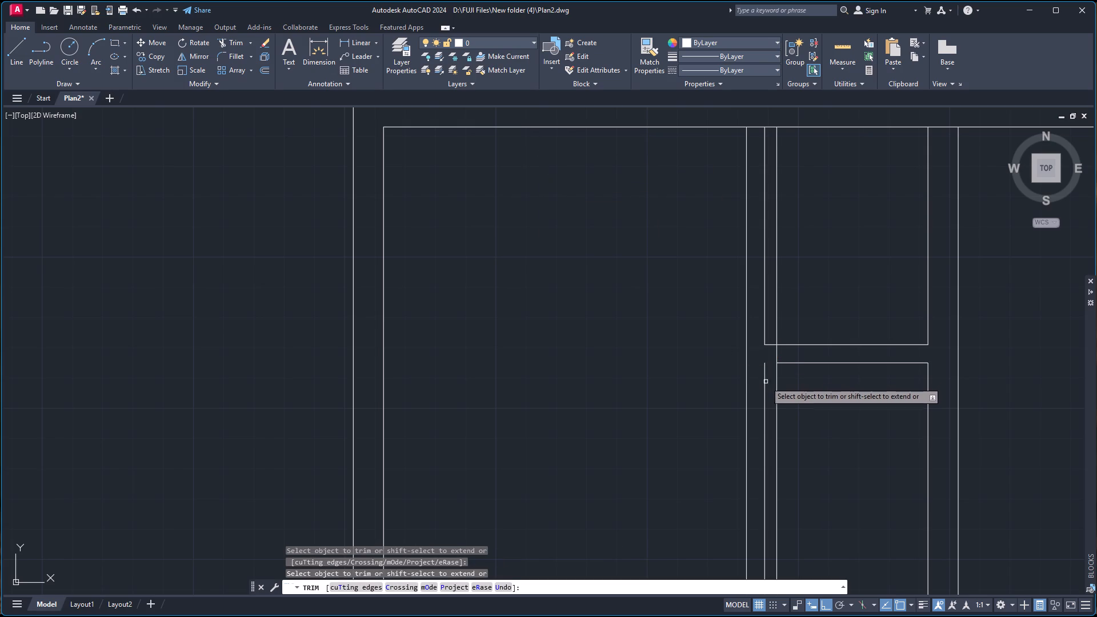
click(764, 383)
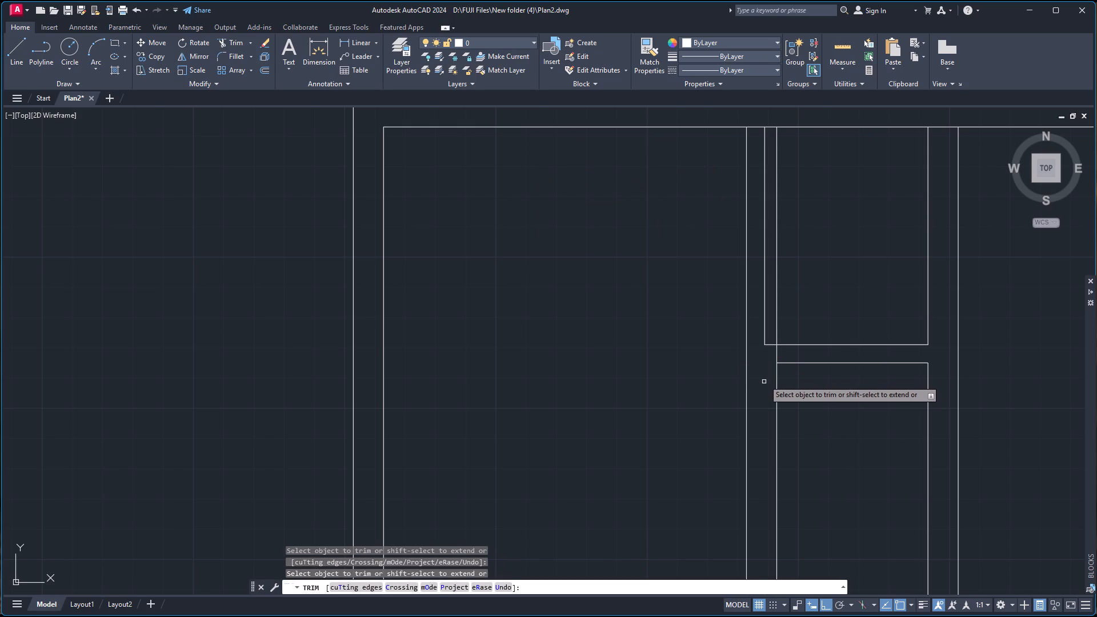
click(776, 352)
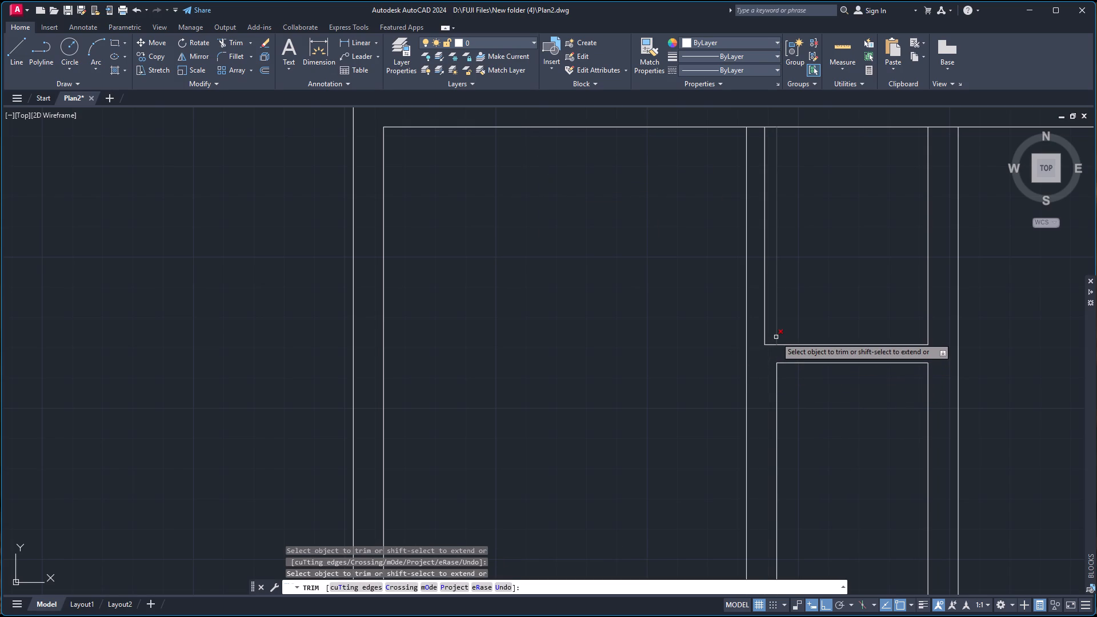
click(775, 336)
scroll(814, 279, down, 3)
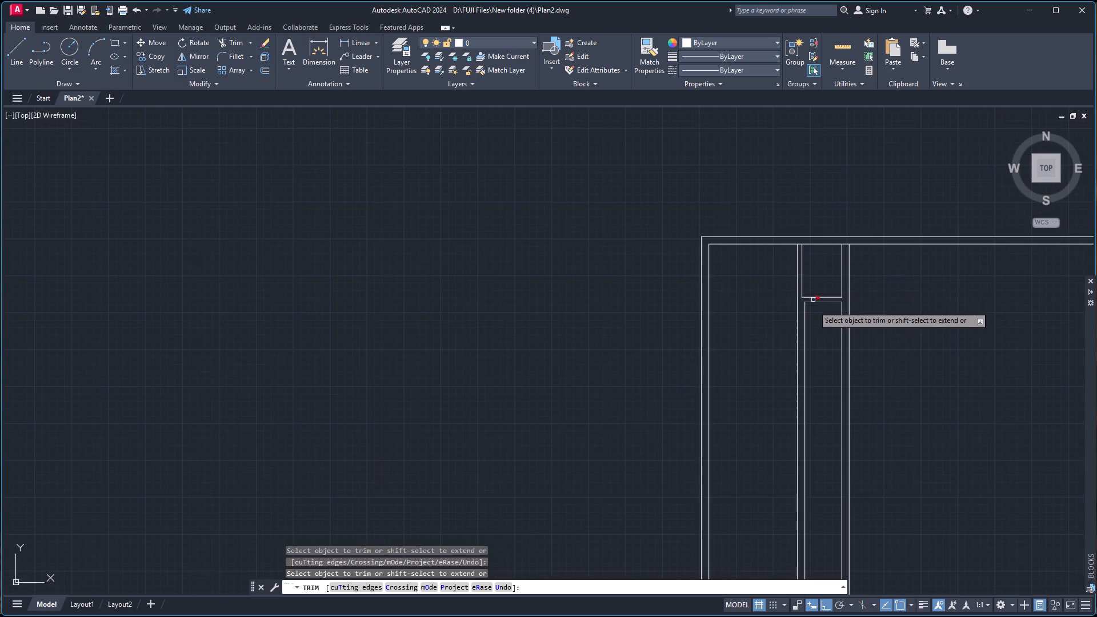
scroll(813, 315, up, 3)
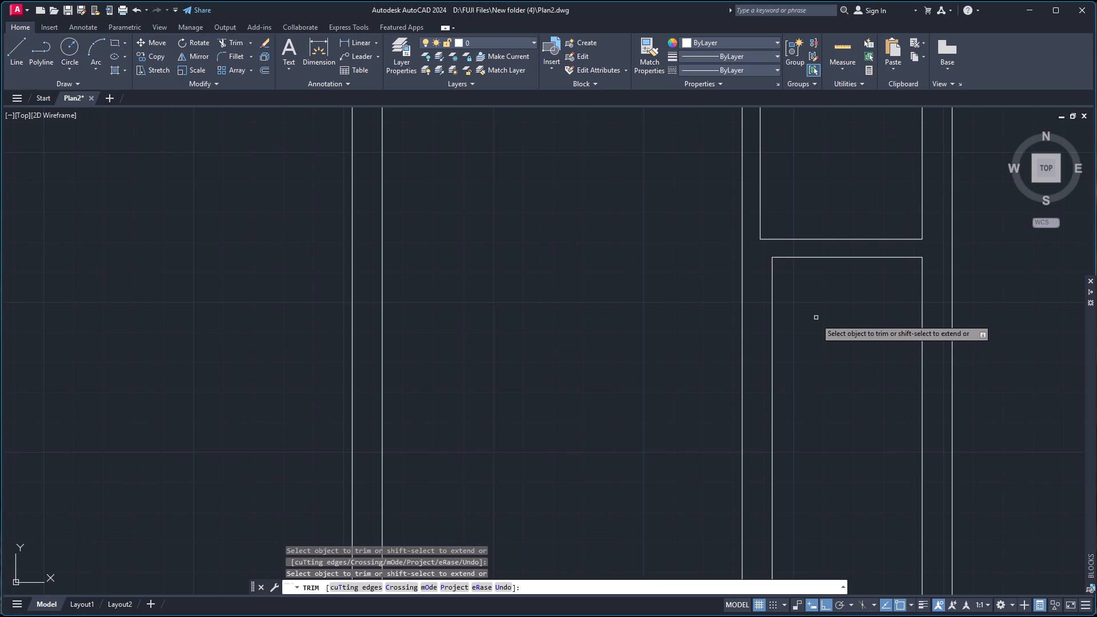
scroll(815, 320, down, 4)
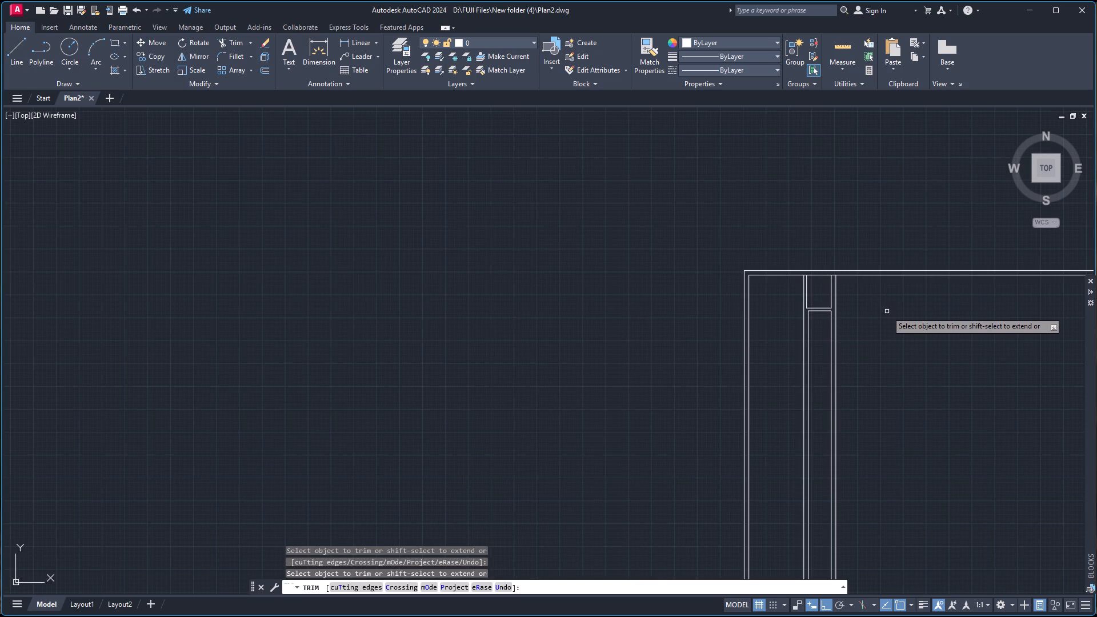
scroll(875, 283, up, 2)
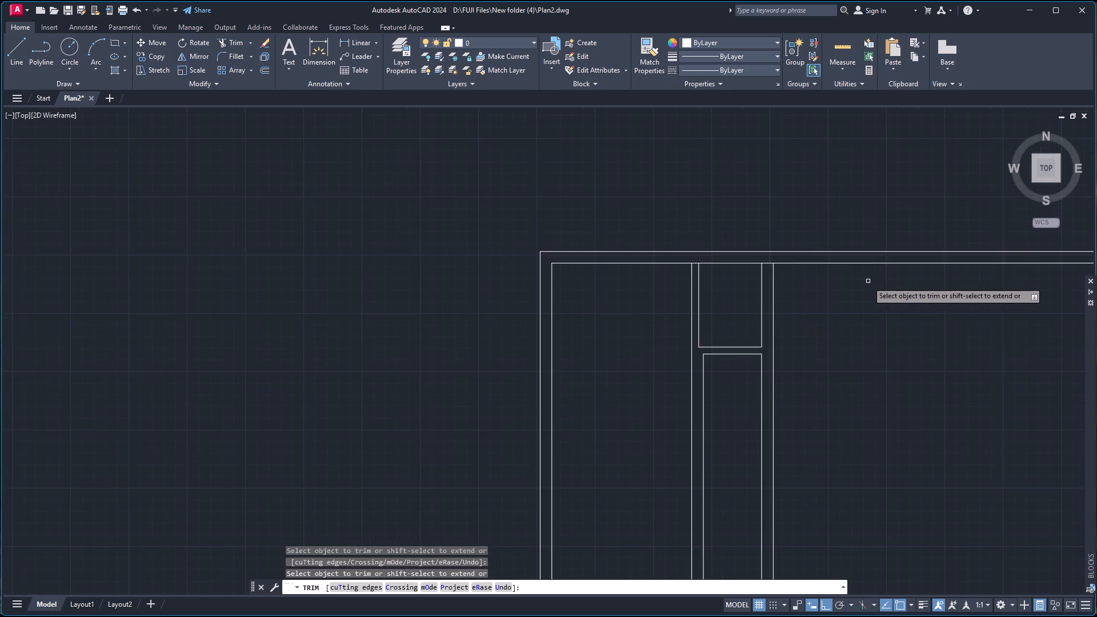
scroll(865, 281, up, 1)
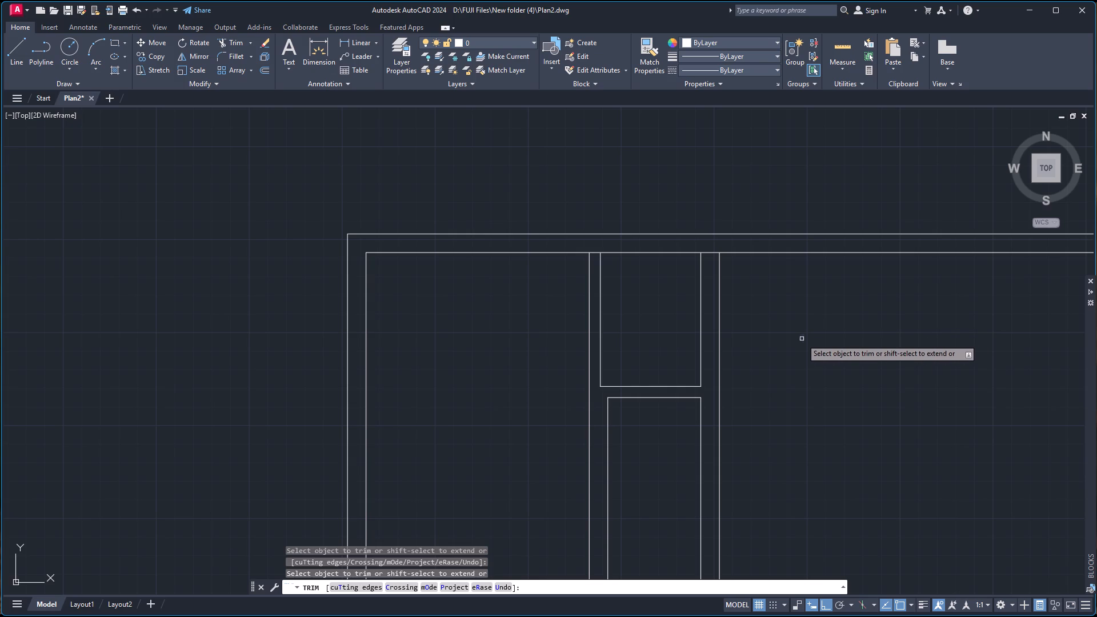
key(Escape)
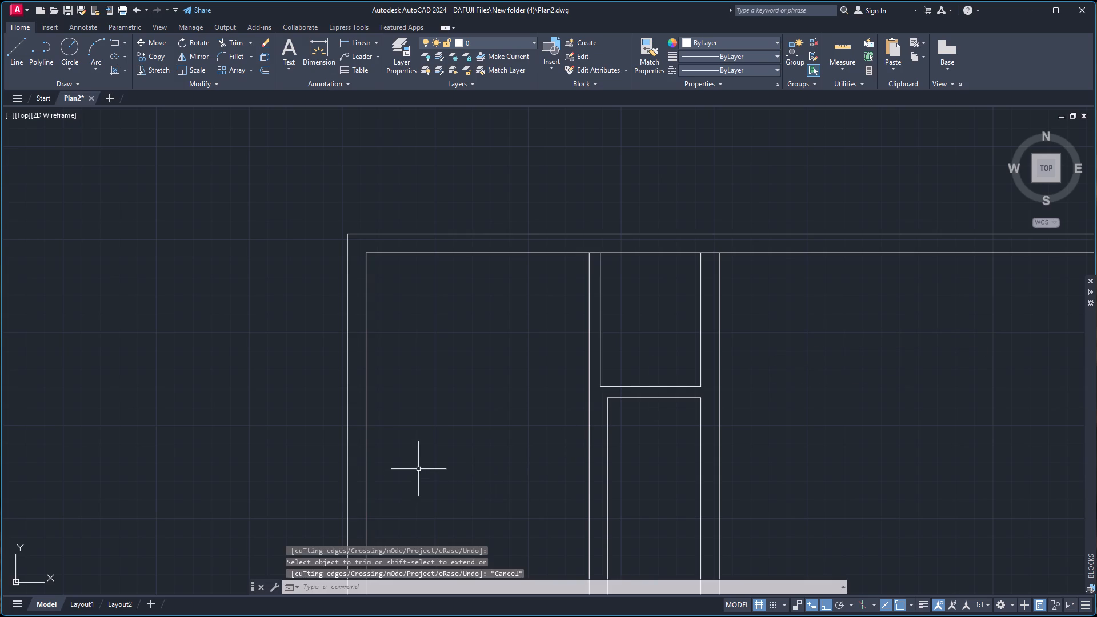
Offset the top wall's inner face 11' downward, and offset that new line another 6" down to form a horizontal partition.
key(o)
key(Return)
key(Return)
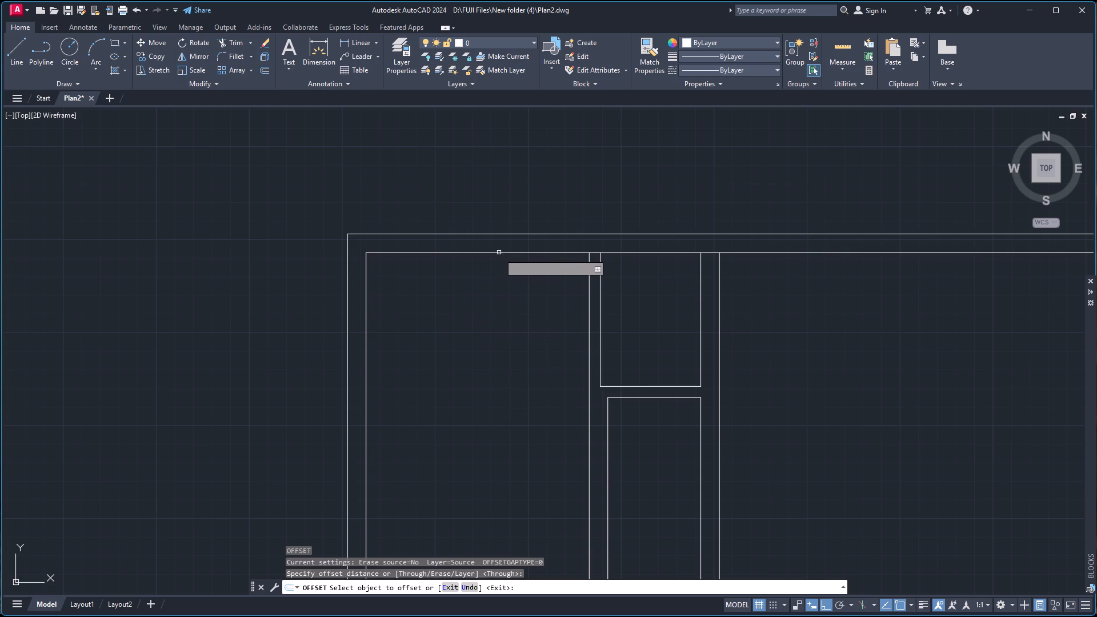
click(501, 253)
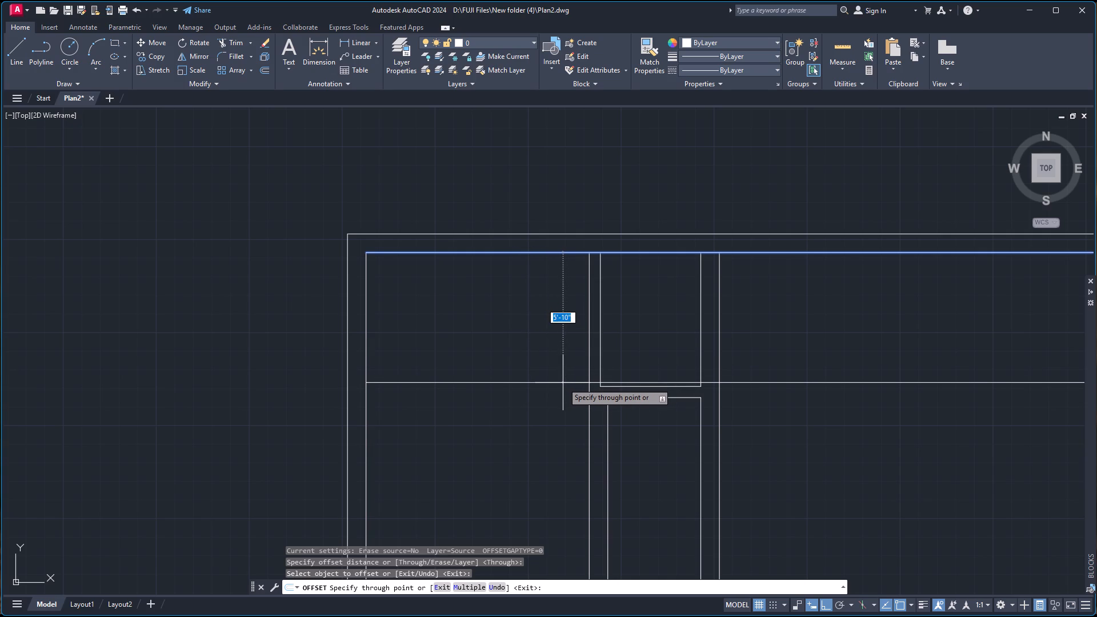
text(11')
key(Return)
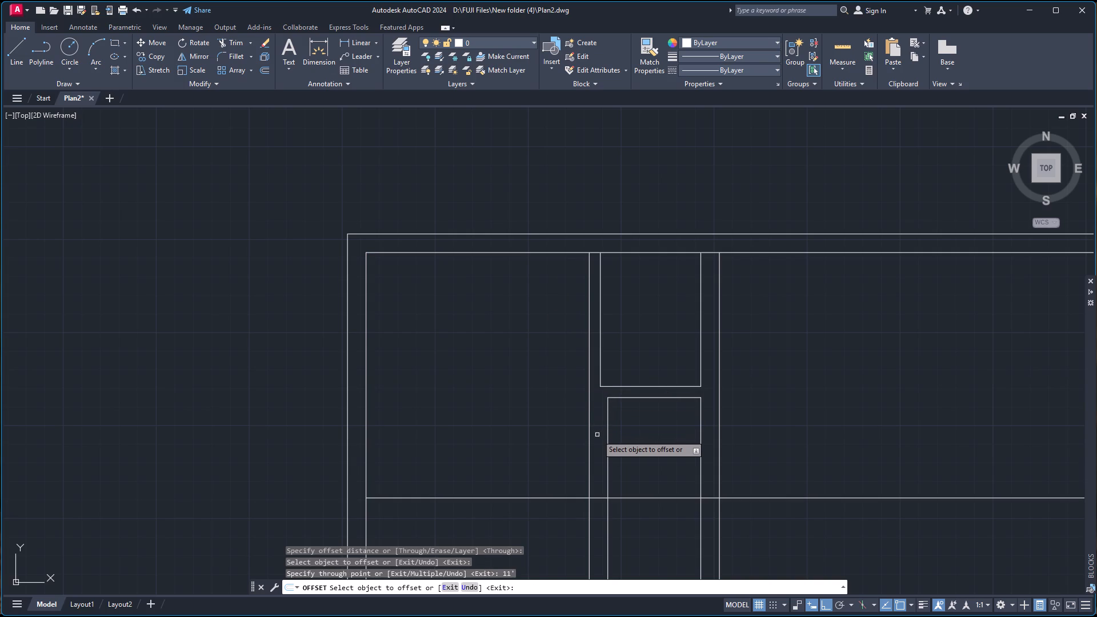
click(545, 496)
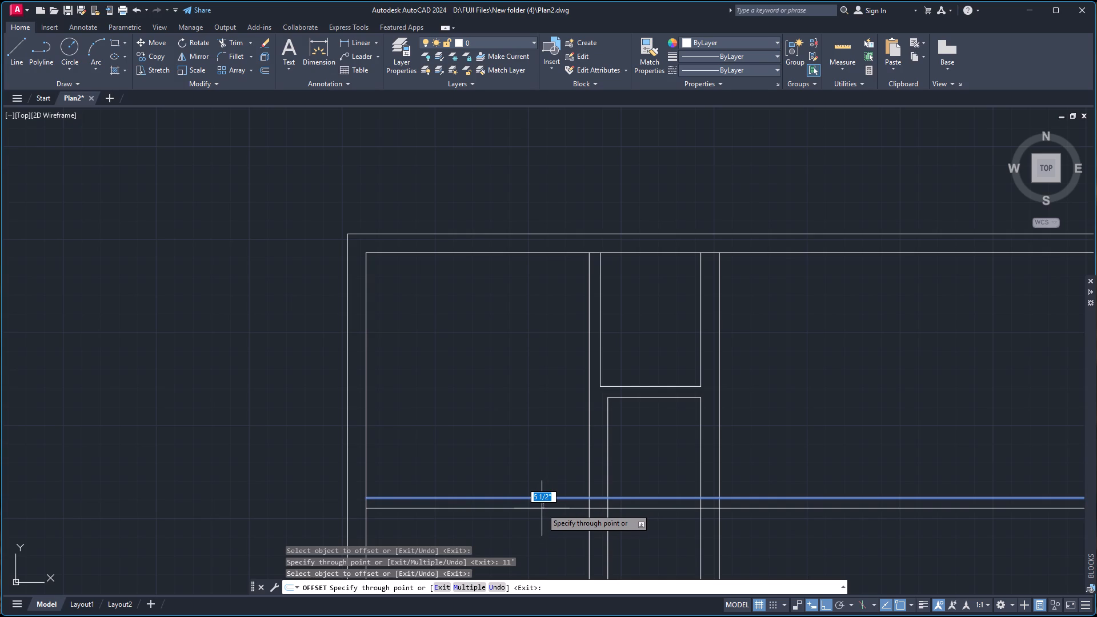
key(6)
key(Return)
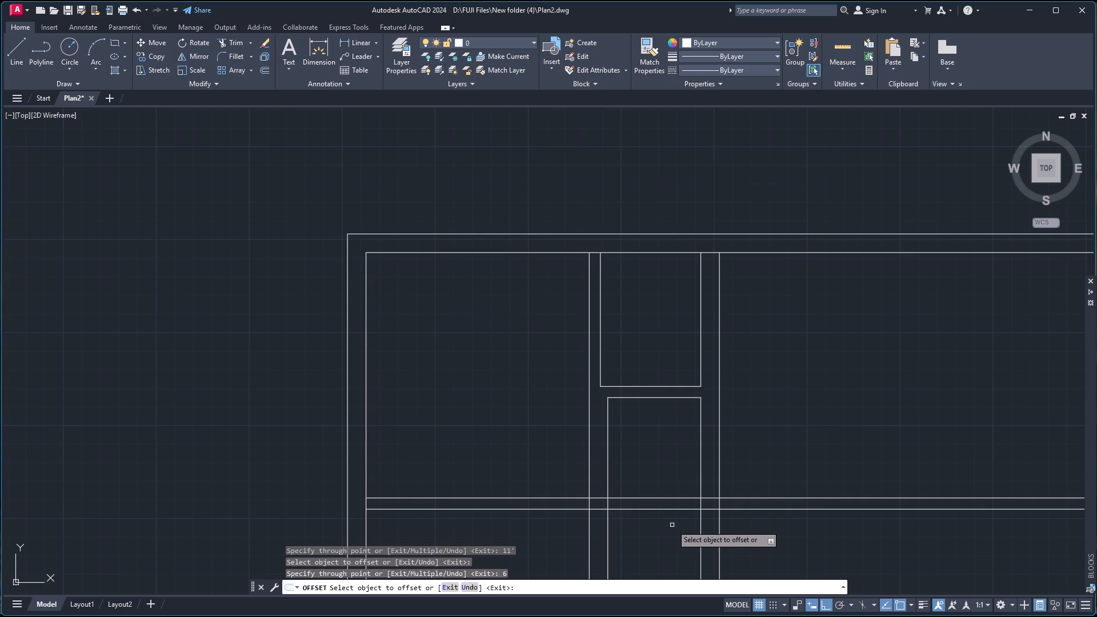
key(Escape)
Trim the new horizontal partition's lines across the lower narrow room, inside the vertical wall to its right, and beyond that wall.
key(t)
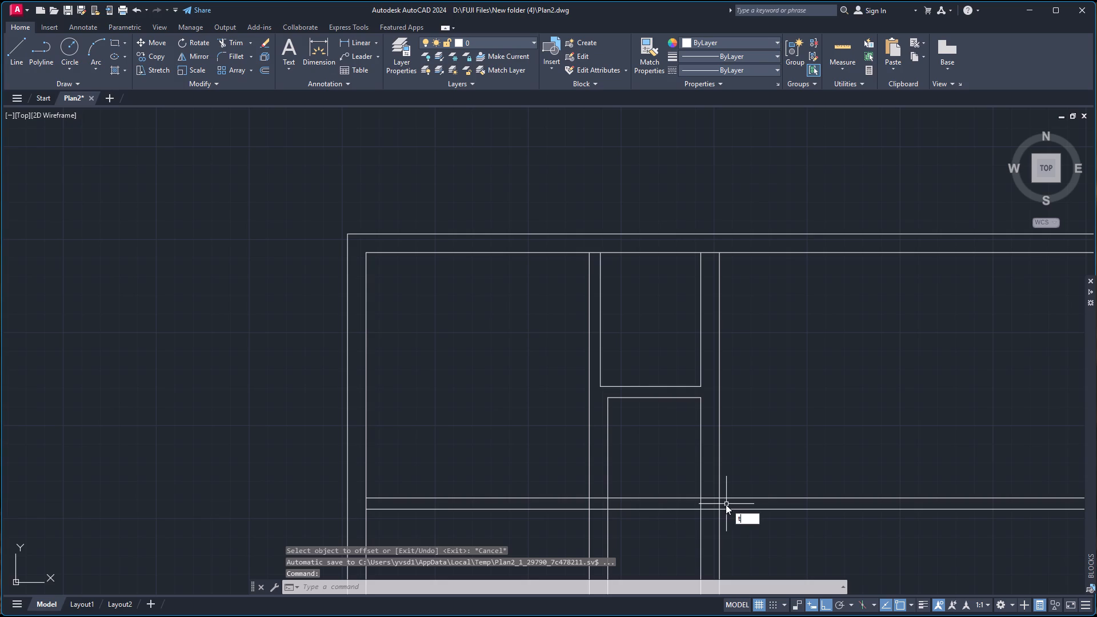
key(r)
key(Return)
click(675, 486)
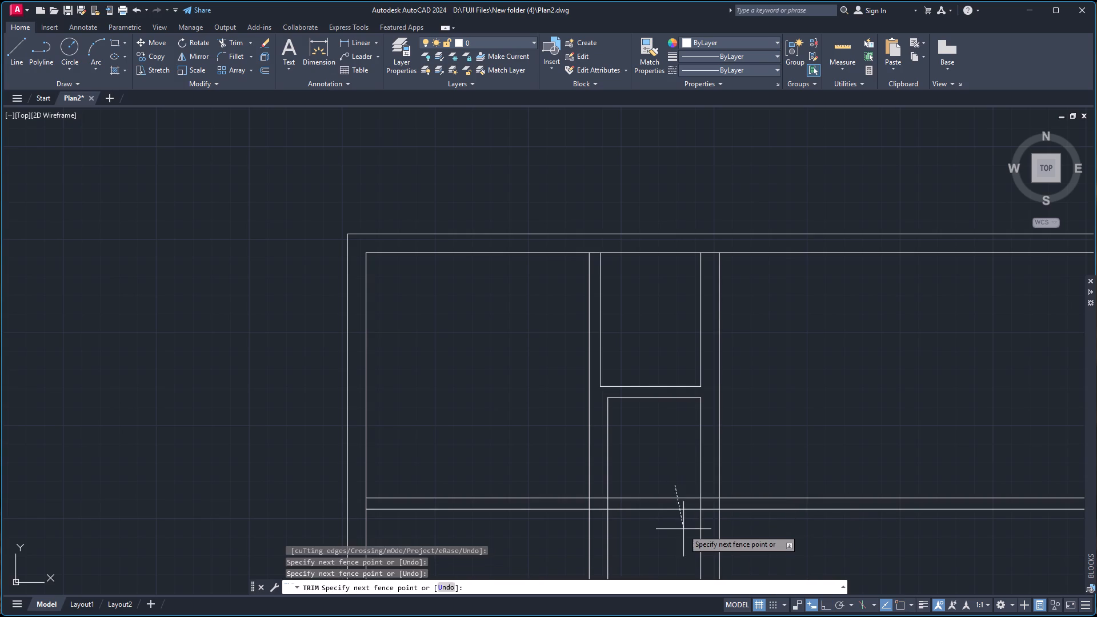
click(683, 534)
click(835, 466)
click(825, 536)
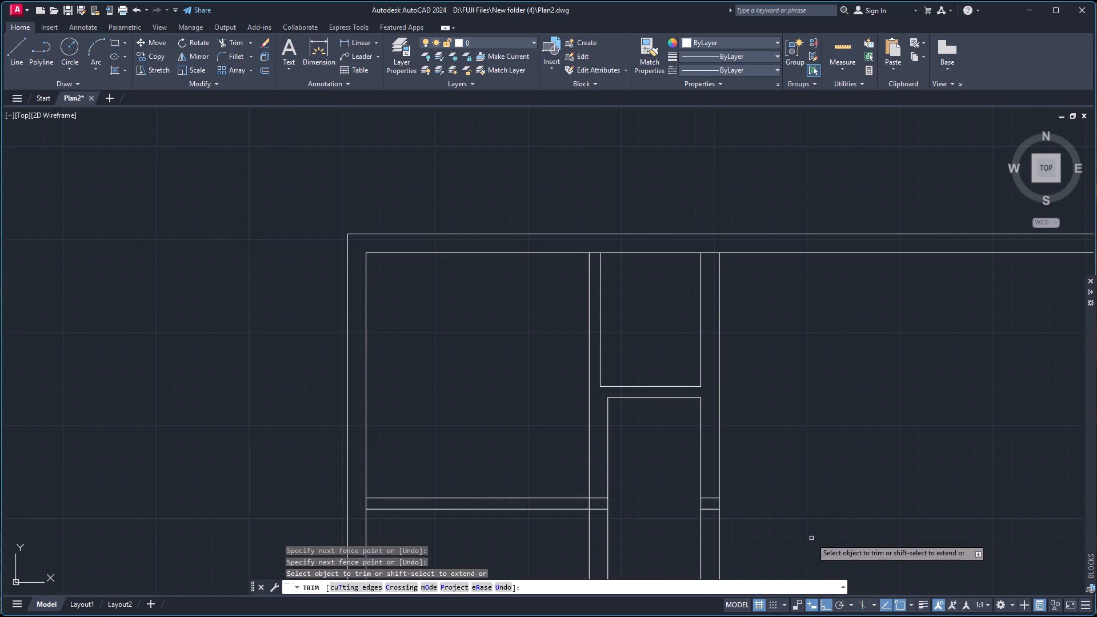
click(707, 489)
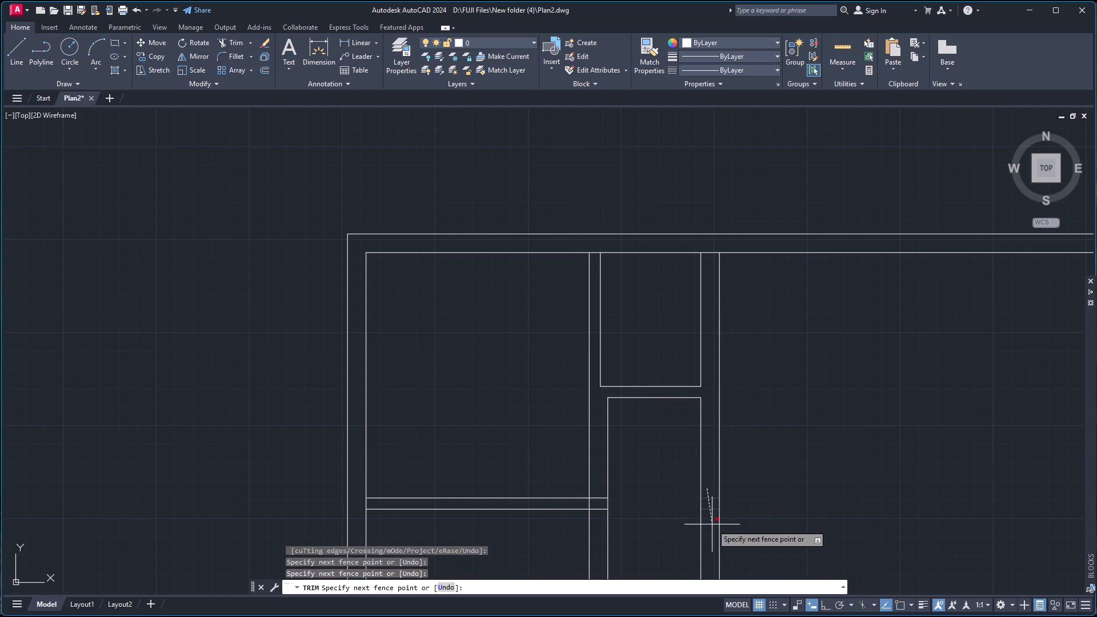
click(712, 525)
scroll(540, 487, down, 2)
scroll(515, 535, up, 2)
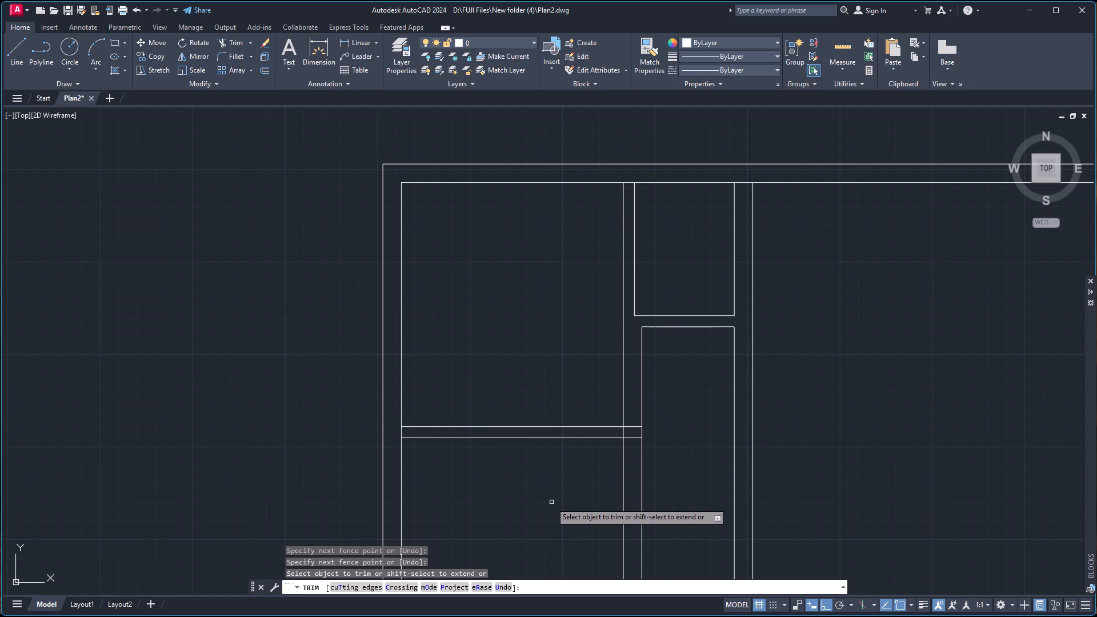
key(Escape)
Offset the left wall's inner face 4' to the right, and offset that line another 6" to form a vertical partition.
key(o)
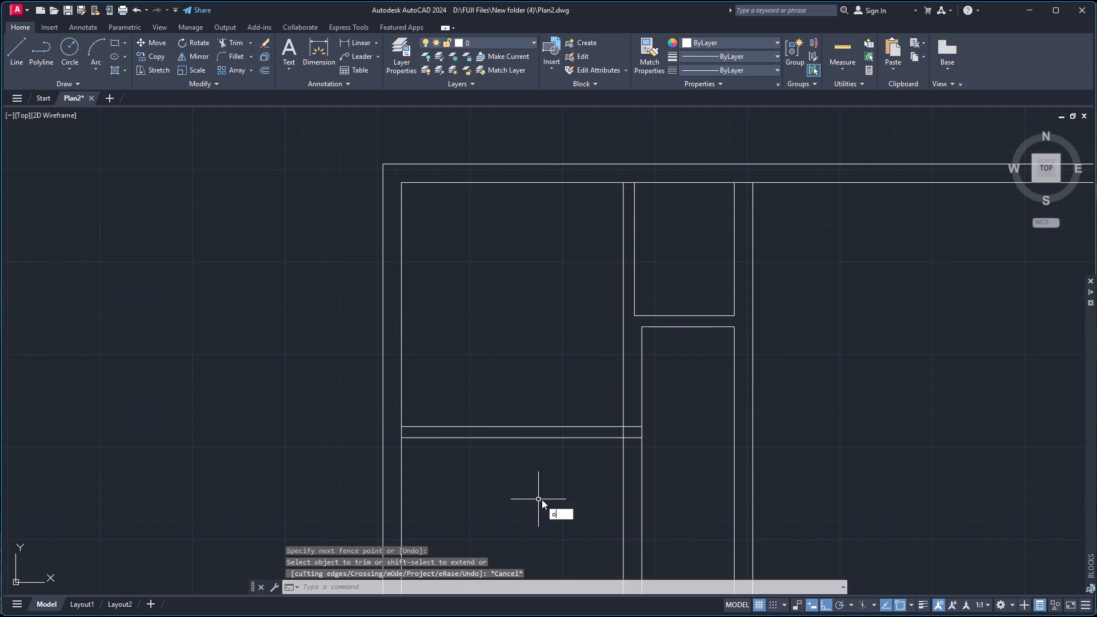
key(Return)
key(Return)
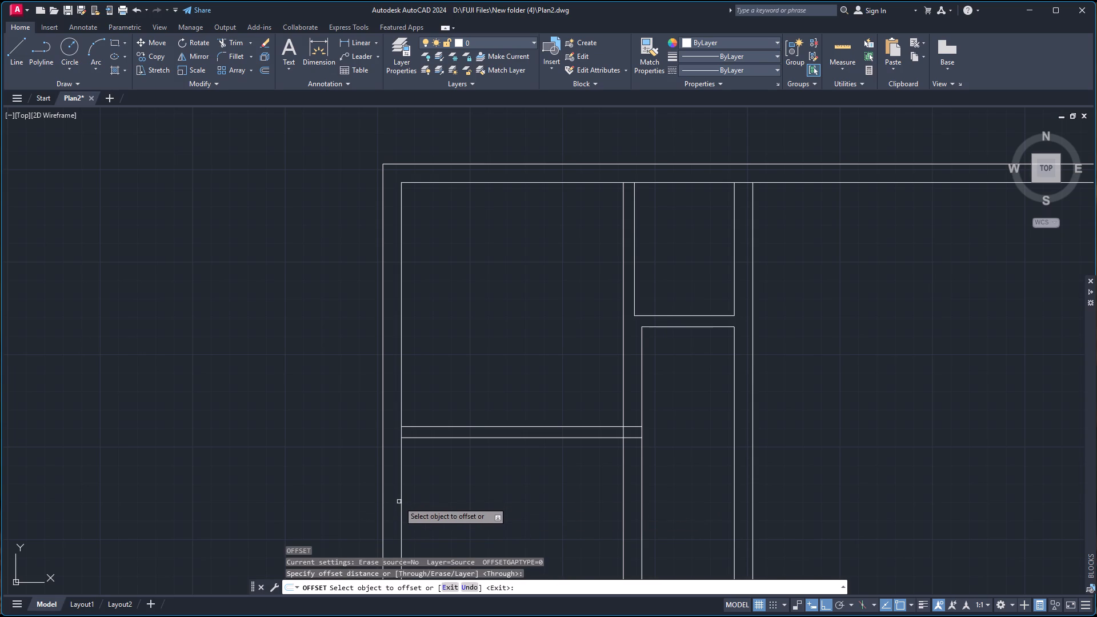
click(402, 500)
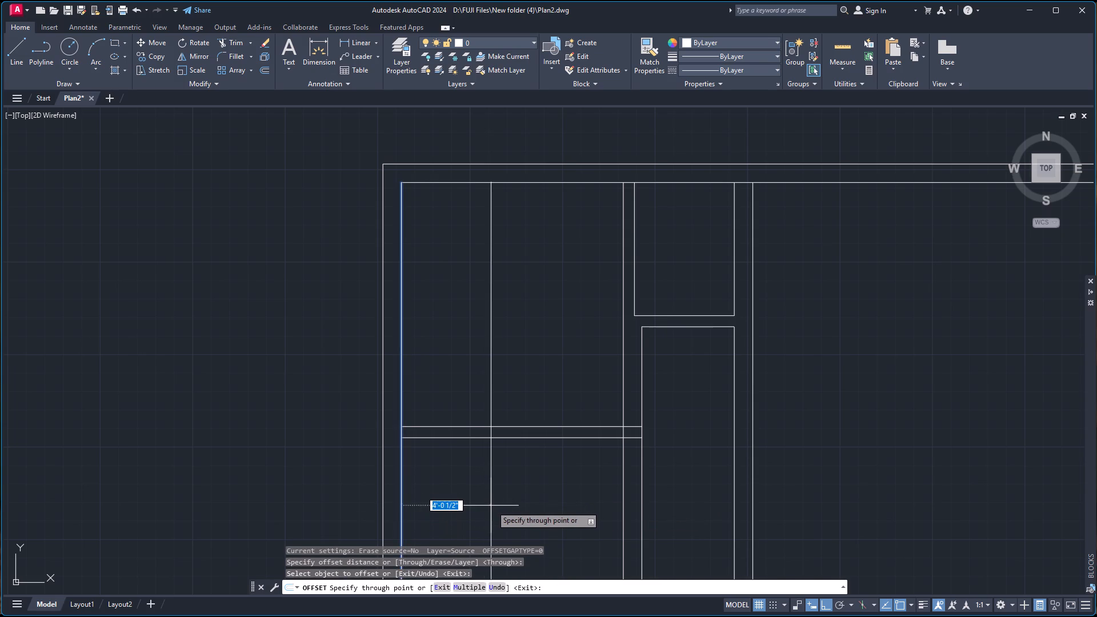
text(4')
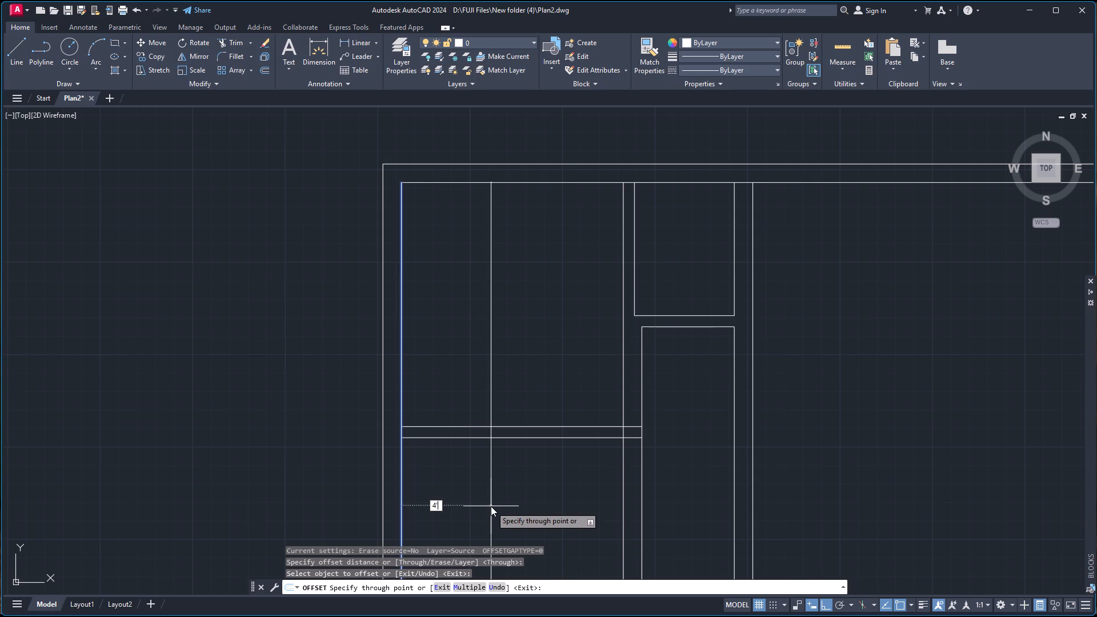
key(Return)
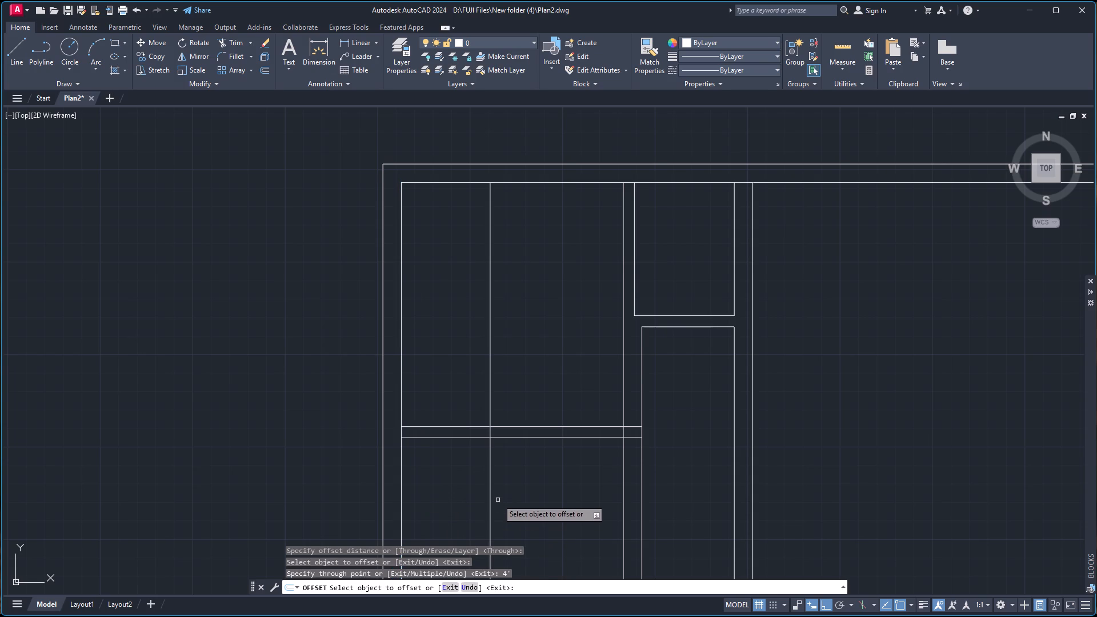
click(491, 500)
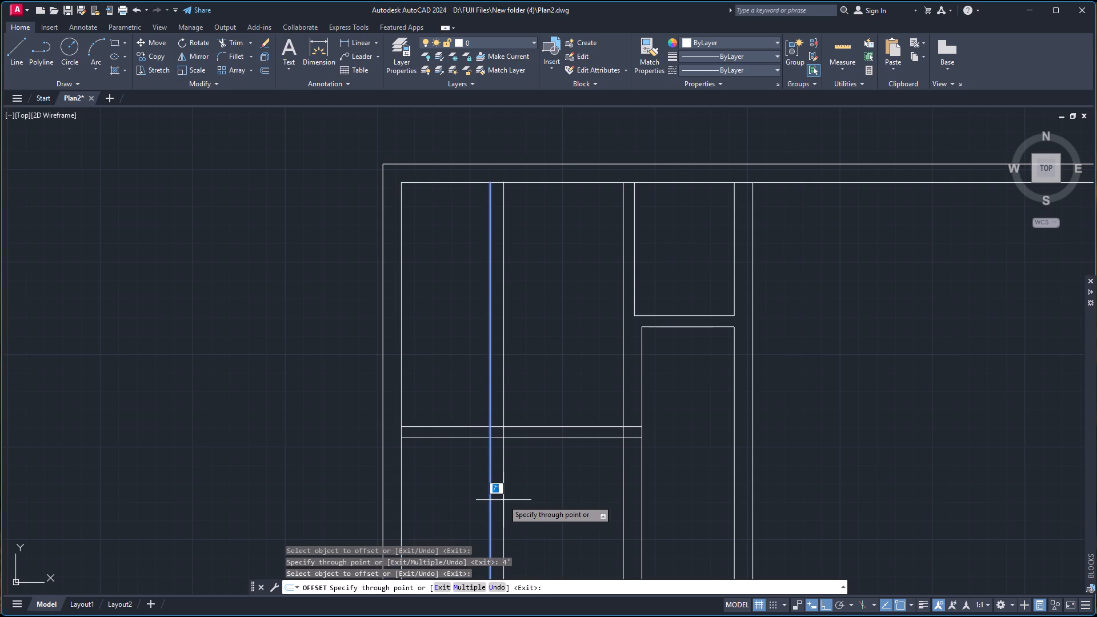
key(6)
key(Return)
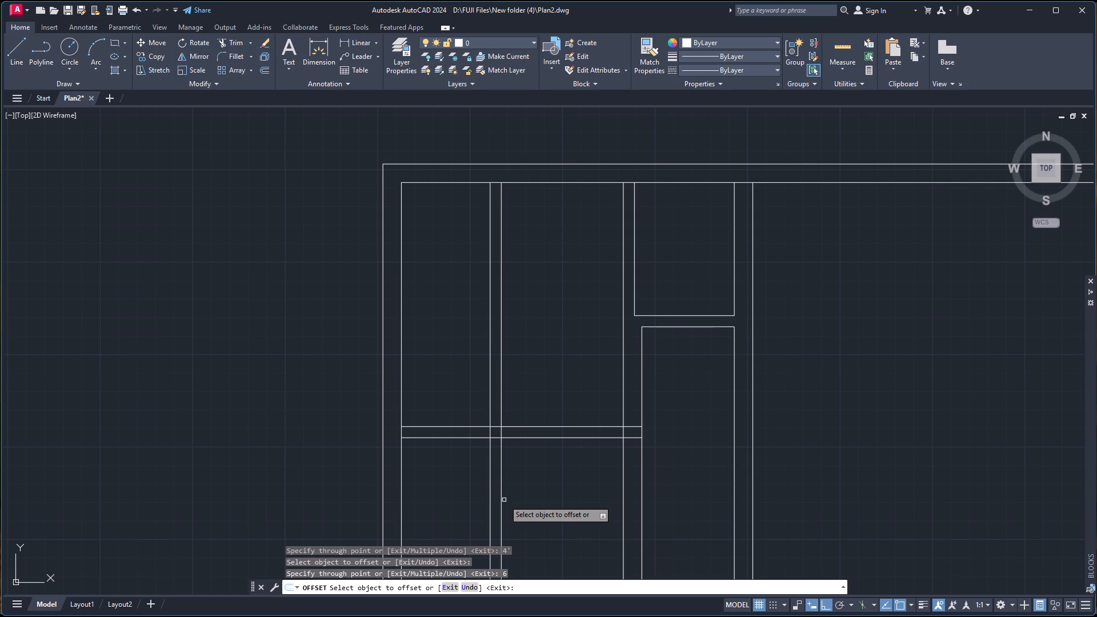
key(Escape)
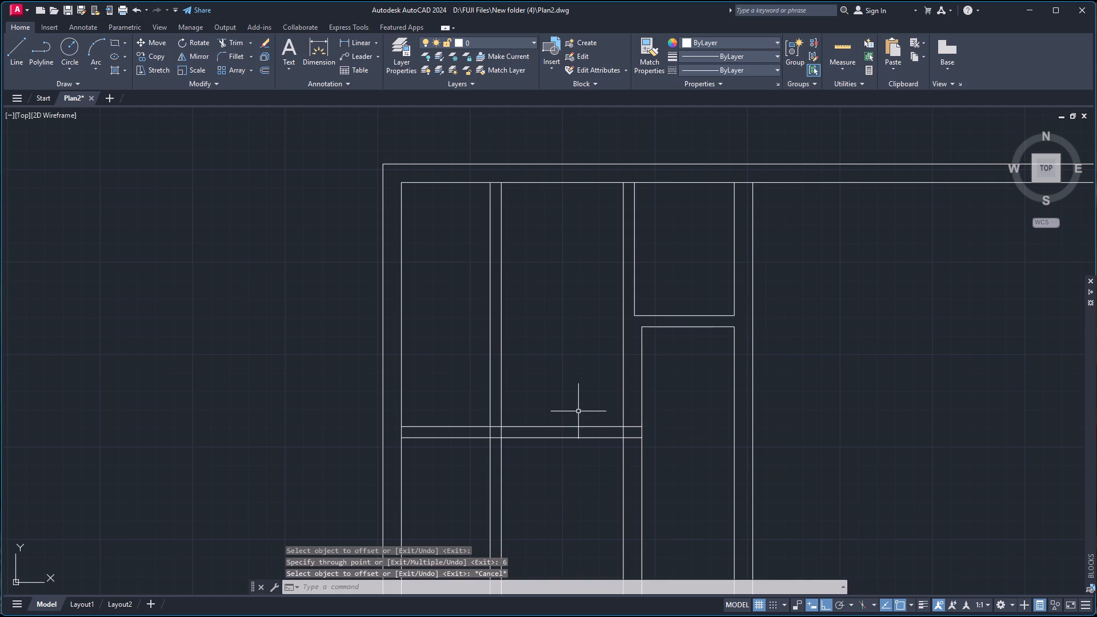
Trim the new vertical partition above the horizontal partition and clear the overlapping line pieces where the two partitions meet.
key(r)
key(e)
key(BackSpace)
key(BackSpace)
text(tr)
key(Return)
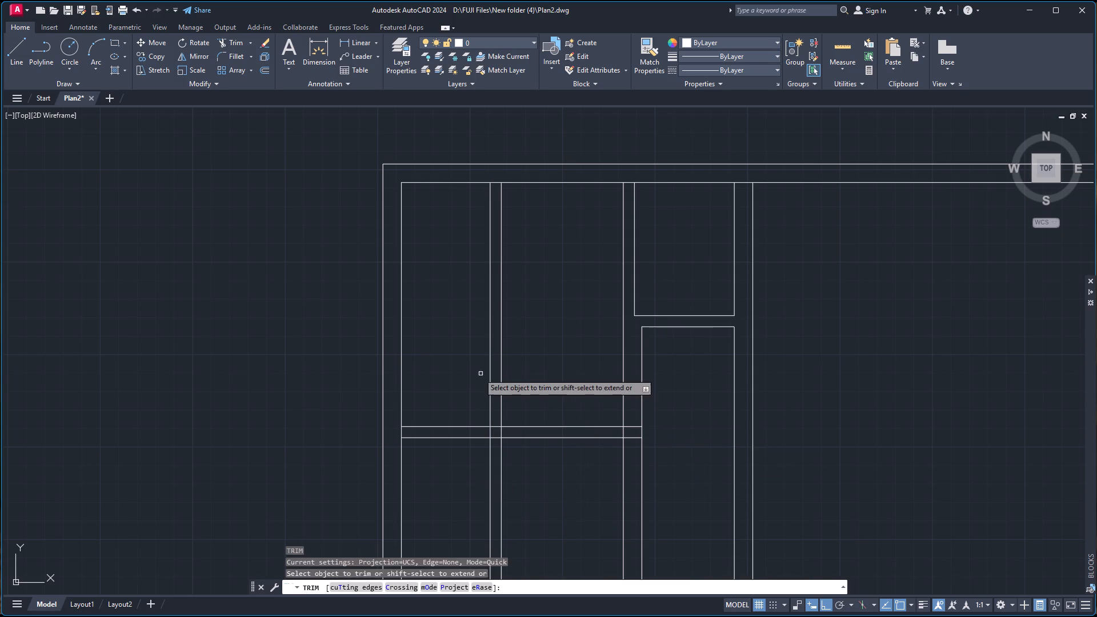
click(474, 370)
click(528, 373)
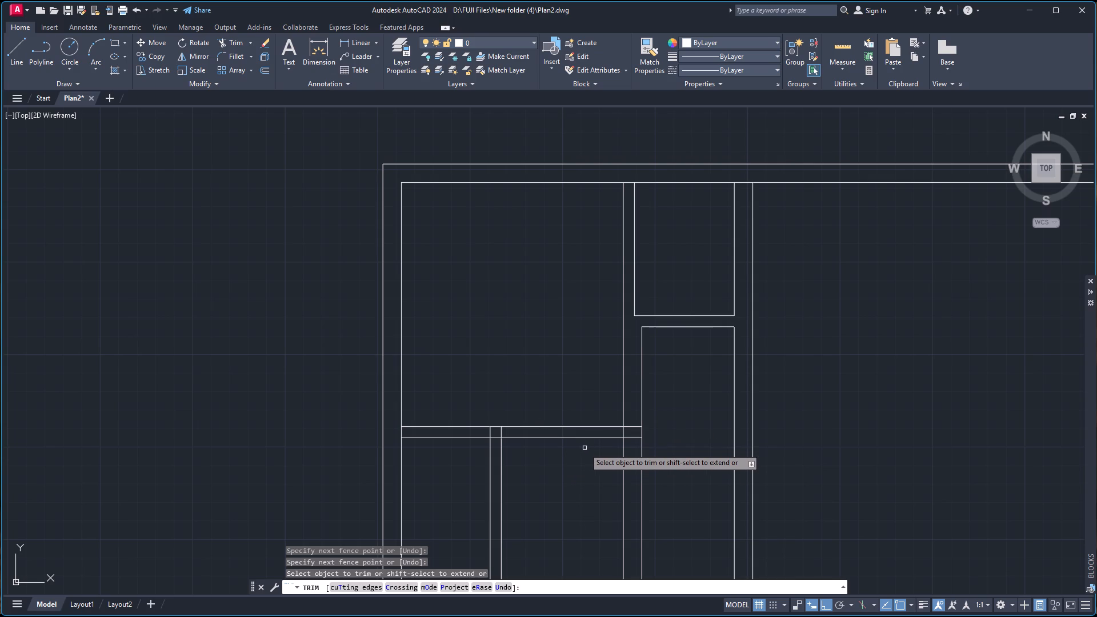
click(502, 431)
click(497, 439)
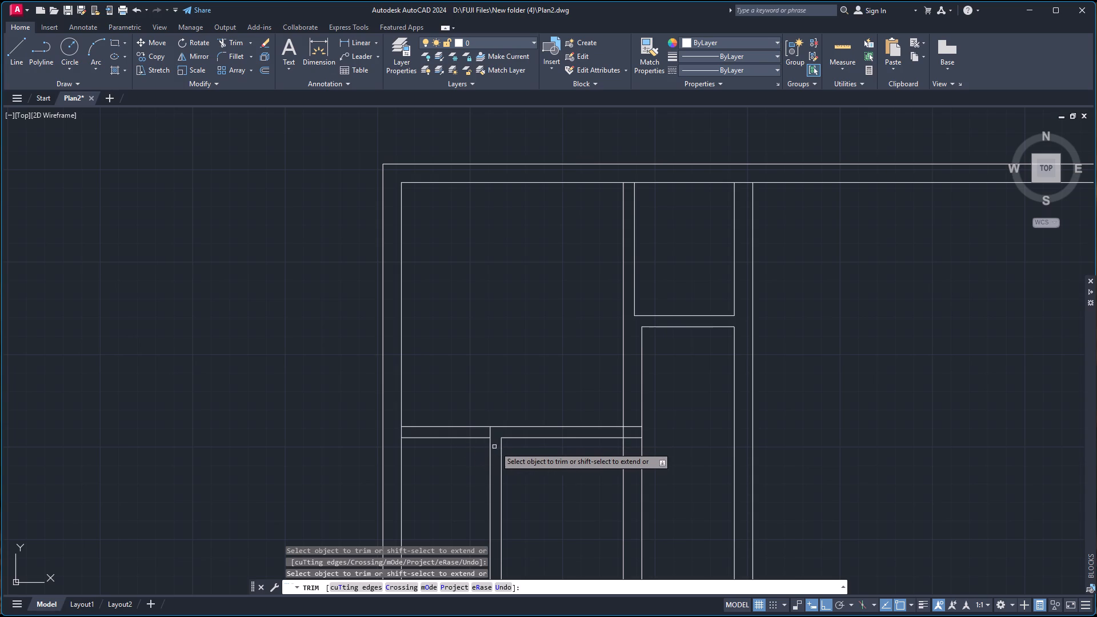
Trim away the horizontal partition's lower line between the vertical partition and the far face of the 10" wall.
click(633, 438)
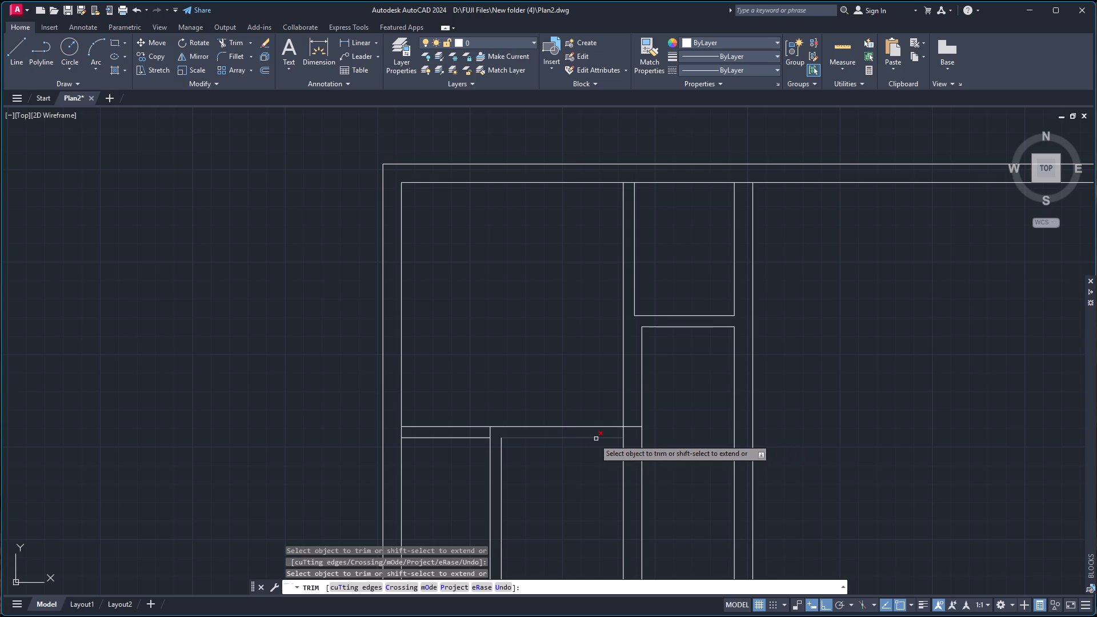
click(587, 439)
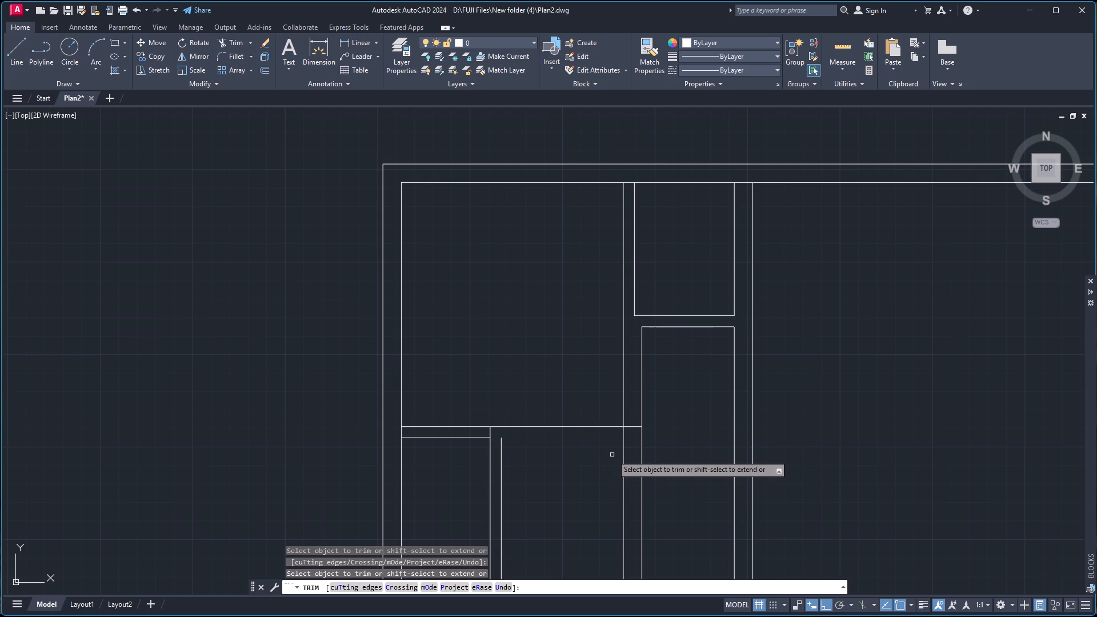
key(Escape)
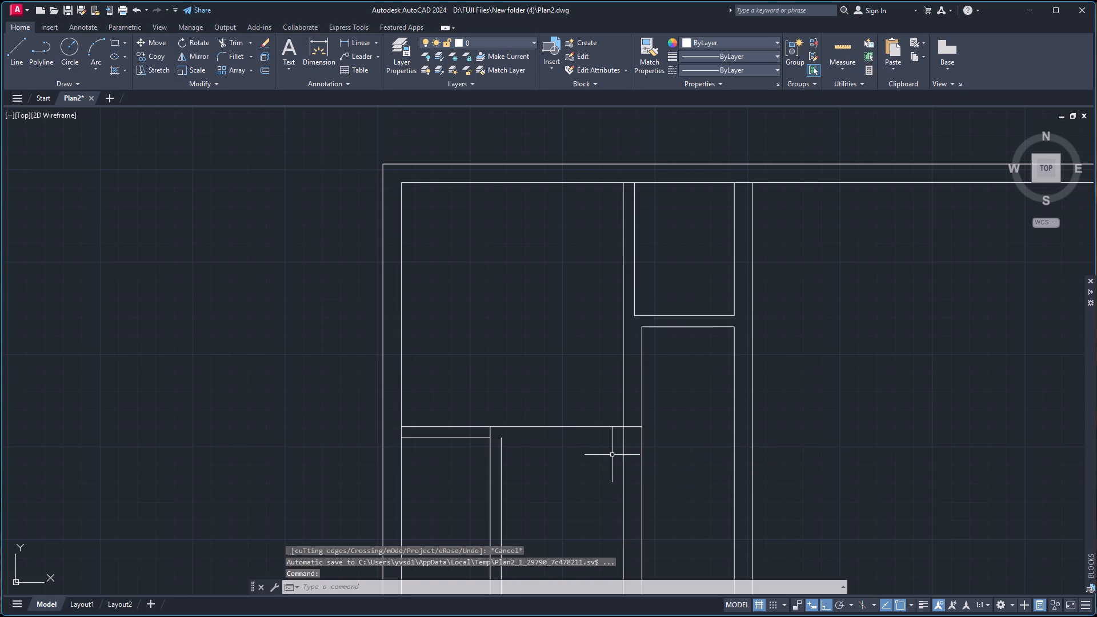
Offset the horizontal partition's upper line 10" downward to form a thicker horizontal wall.
key(o)
key(Return)
key(Return)
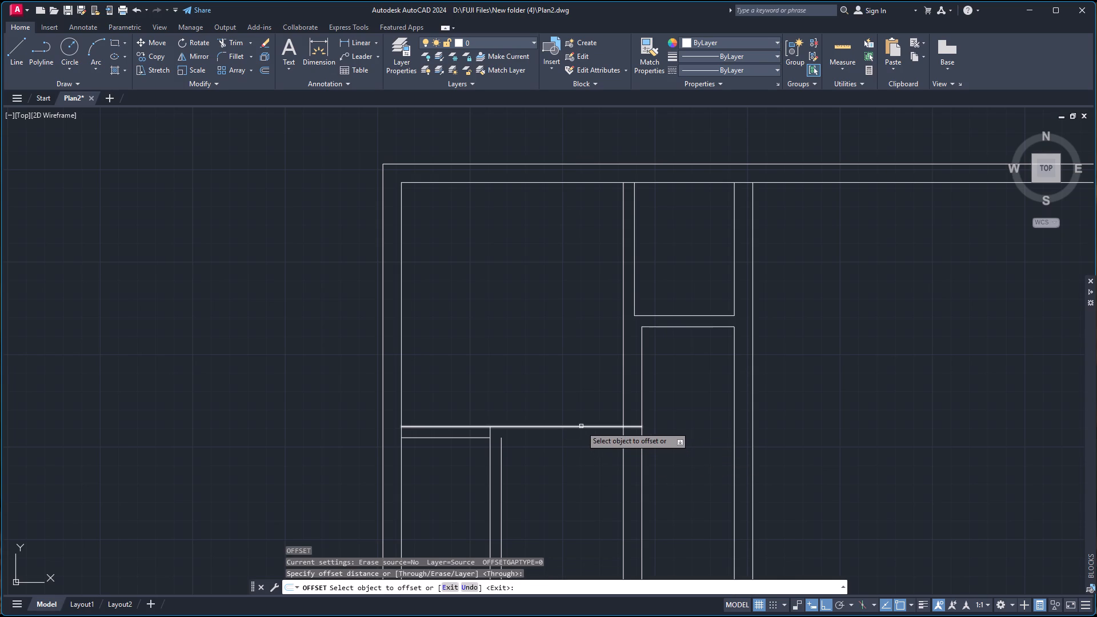
click(580, 426)
text(10)
key(Return)
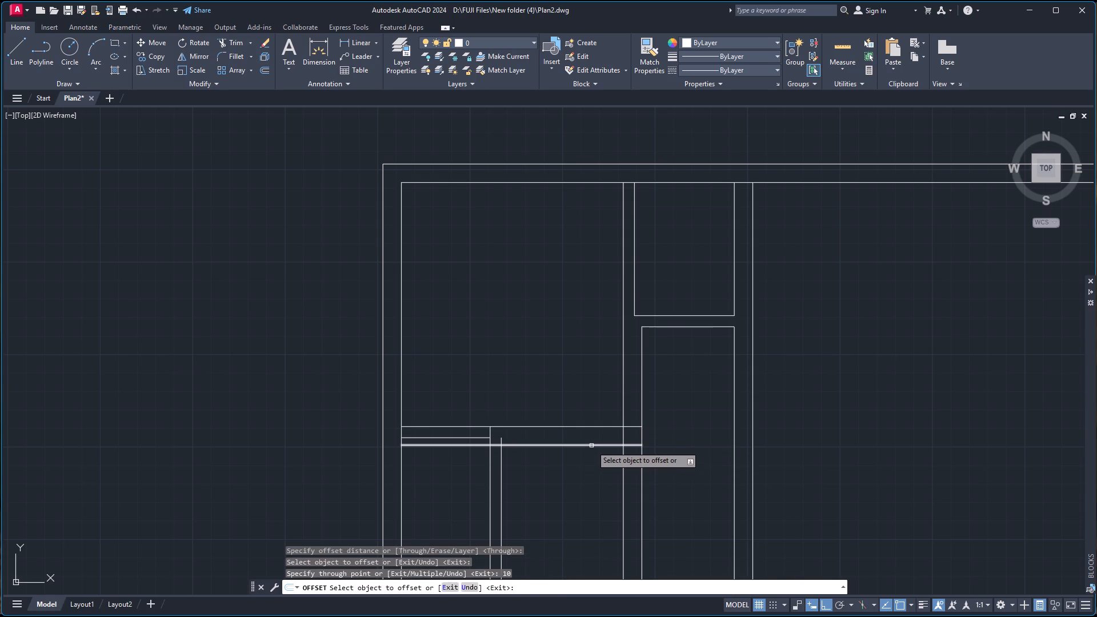
key(Escape)
Trim the new lower line and stub at the vertical partition, and the vertical 10" wall's left face between the horizontal wall's lines.
text(tr)
key(Return)
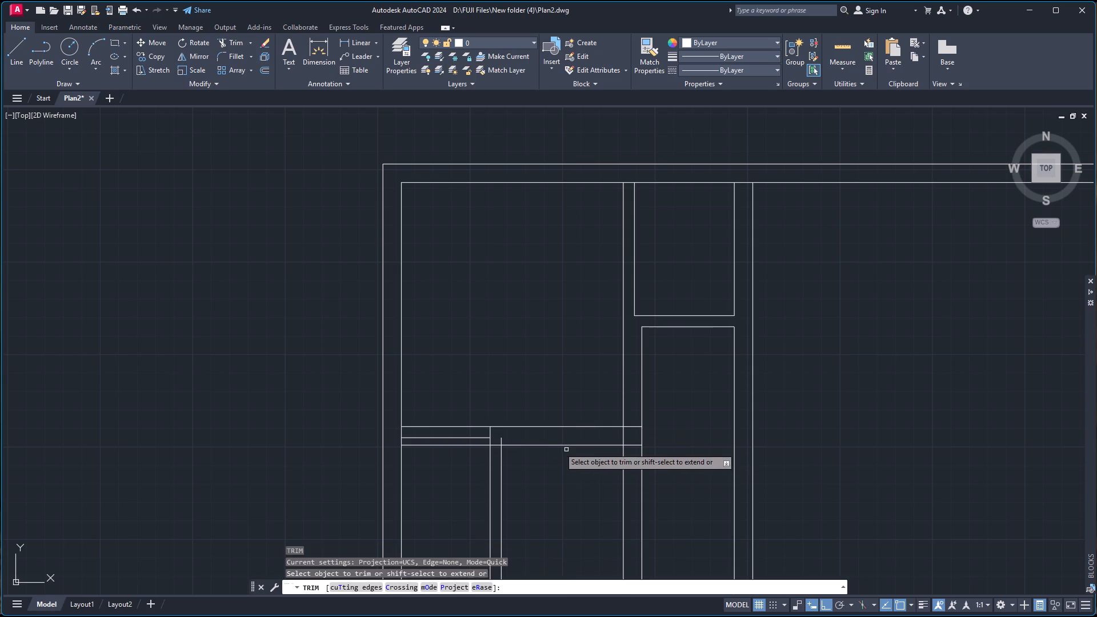
click(447, 446)
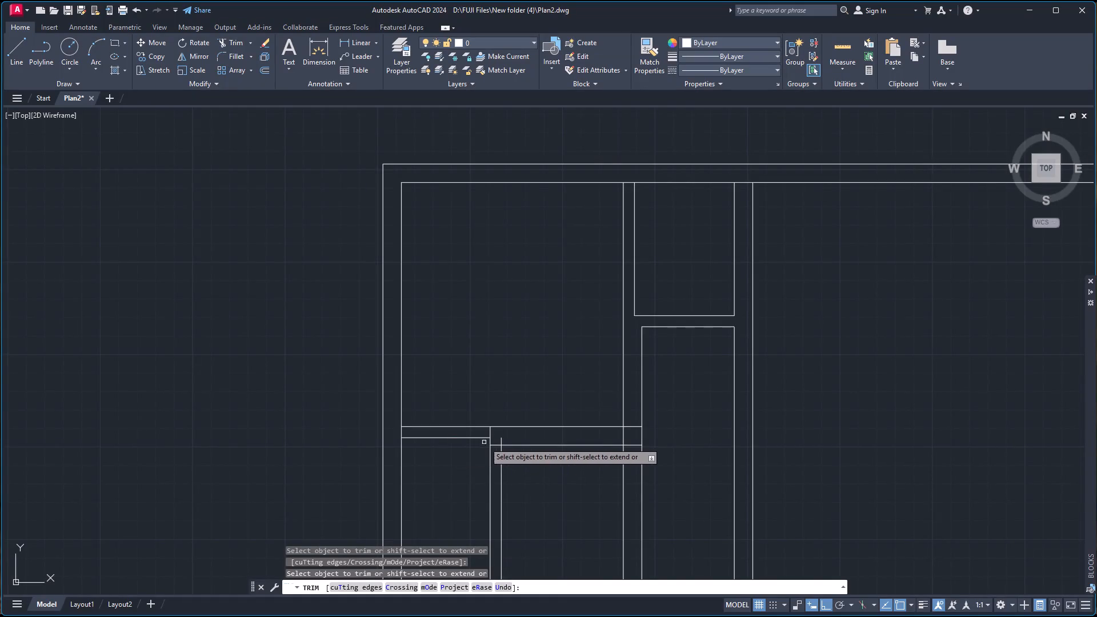
click(495, 446)
click(501, 441)
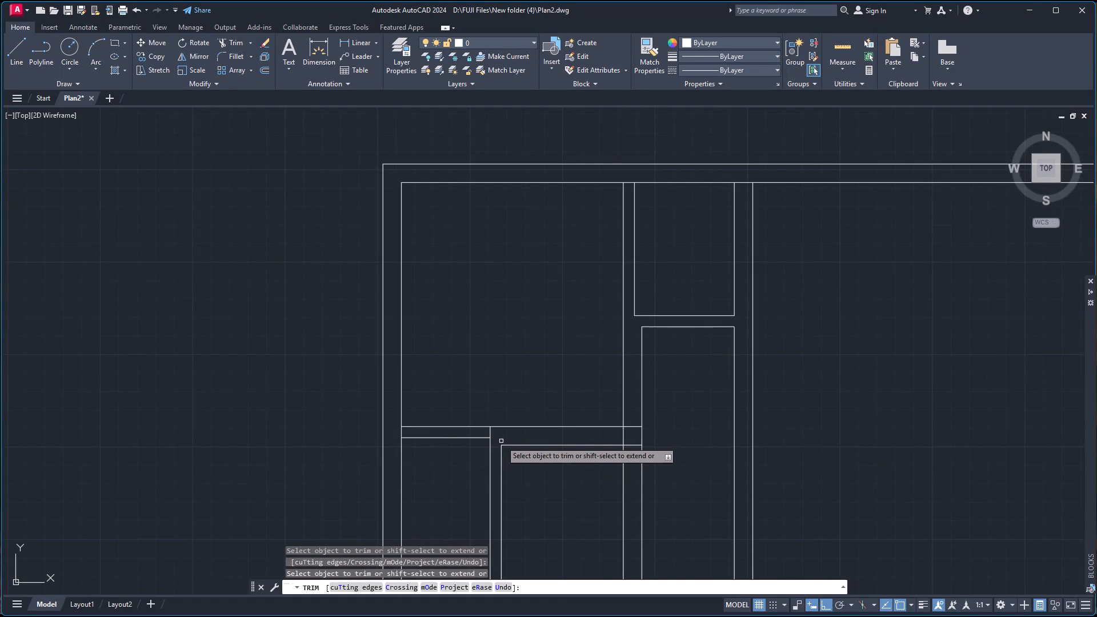
click(631, 445)
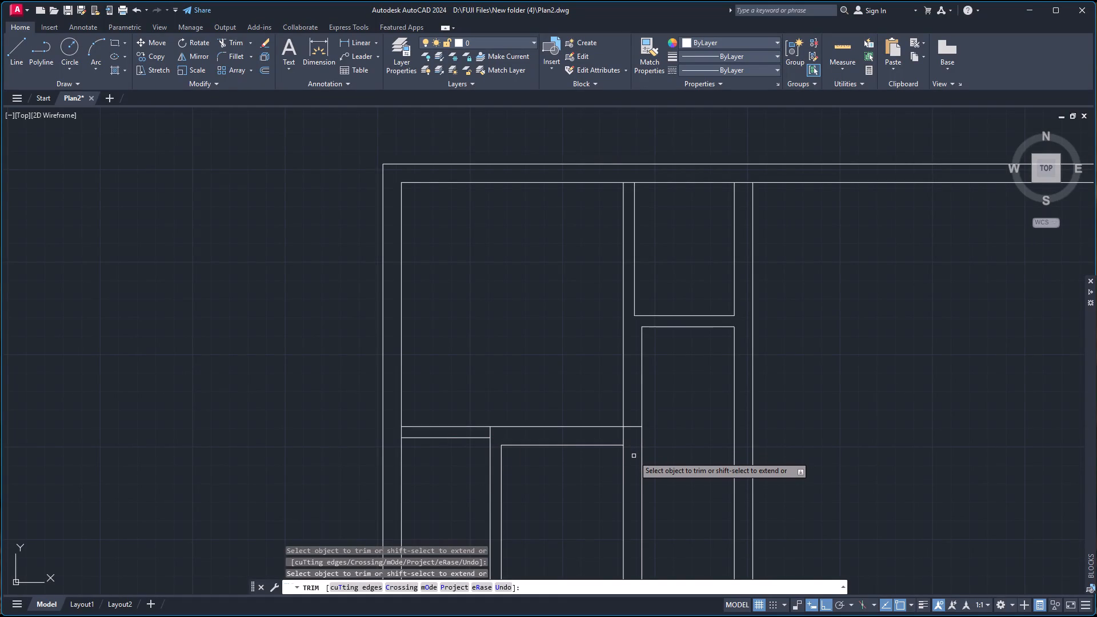
key(ctrl+z)
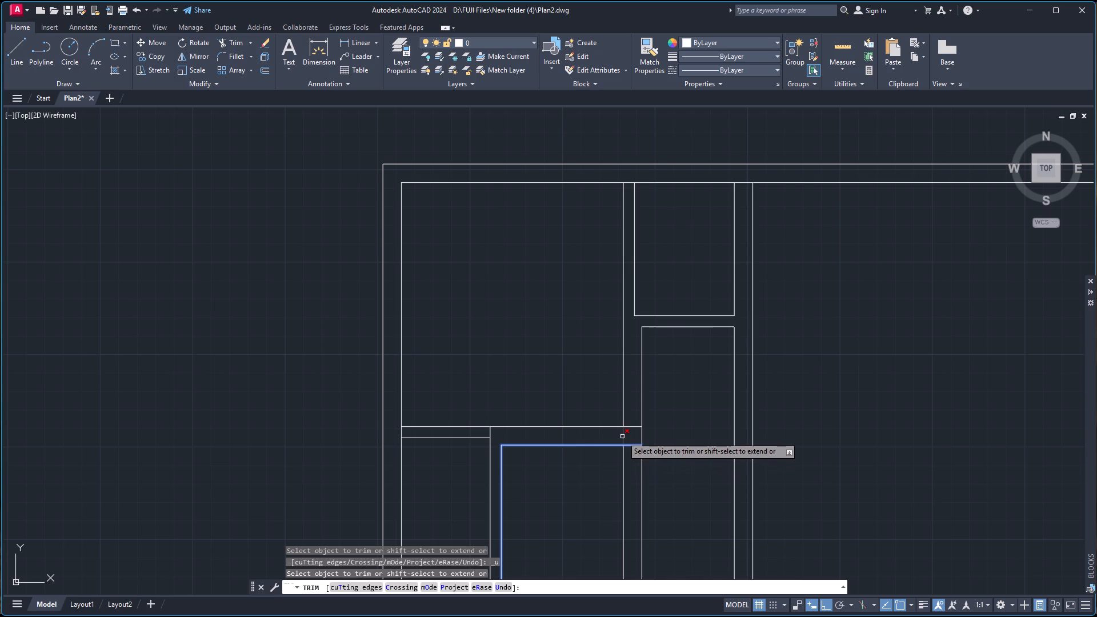
click(622, 436)
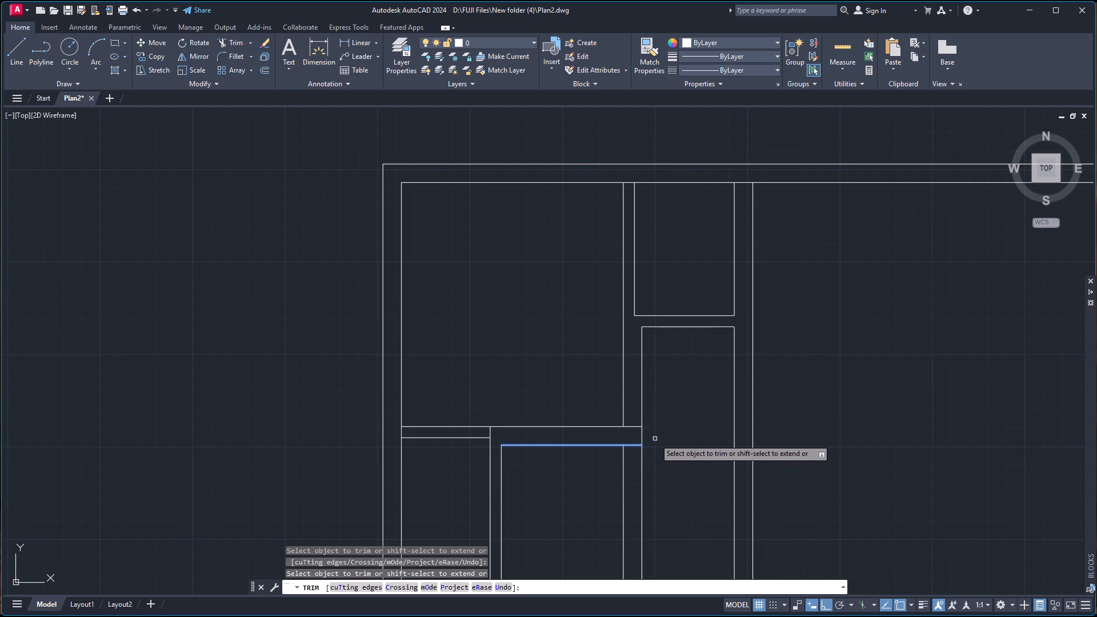
key(Escape)
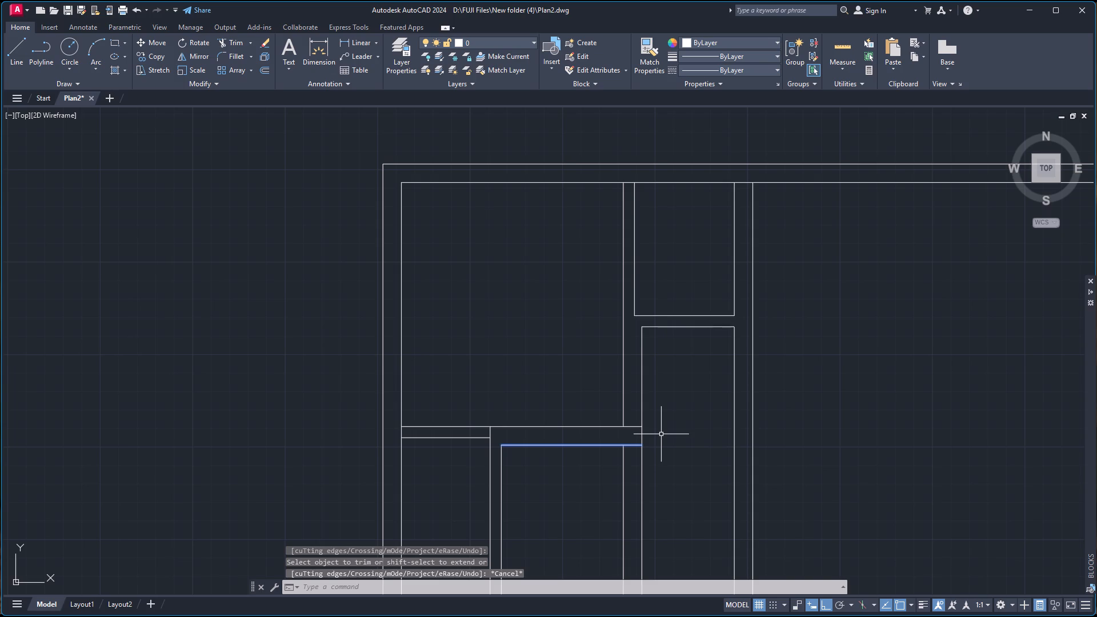
Draw lines from the horizontal wall's upper right end 11" right, 10" down, and back to its lower line's end.
key(l)
key(Return)
click(639, 427)
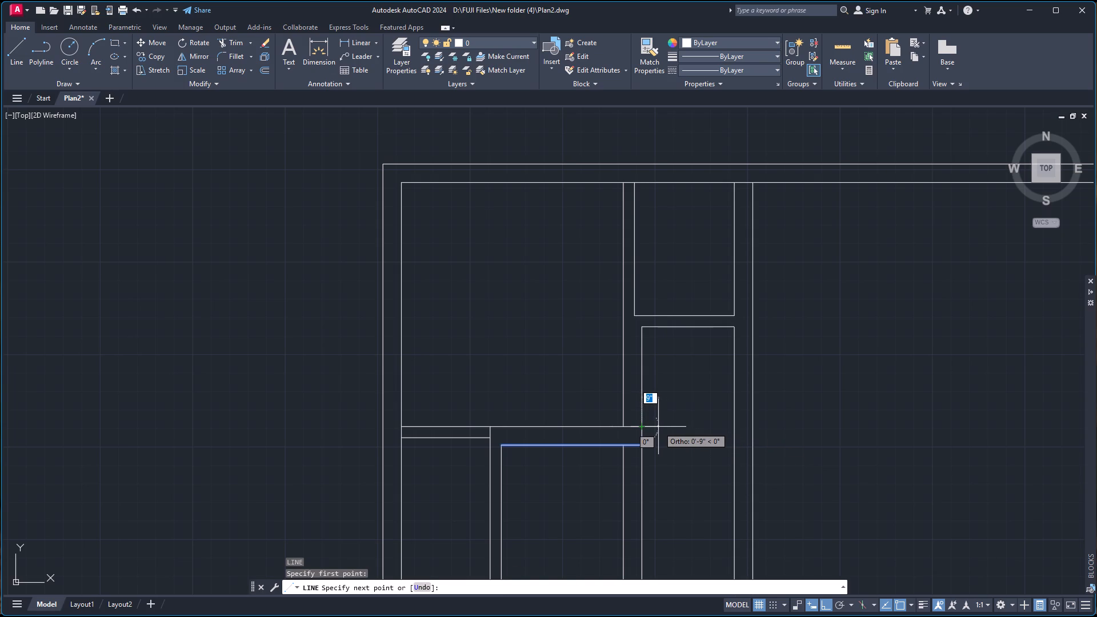
key(1)
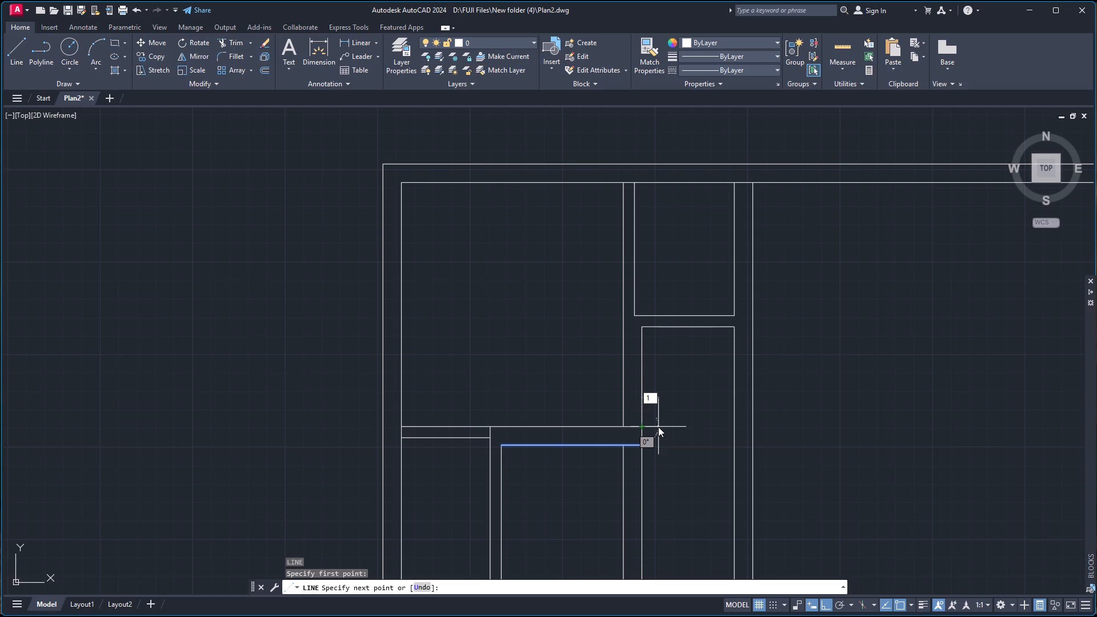
key(1)
key(Return)
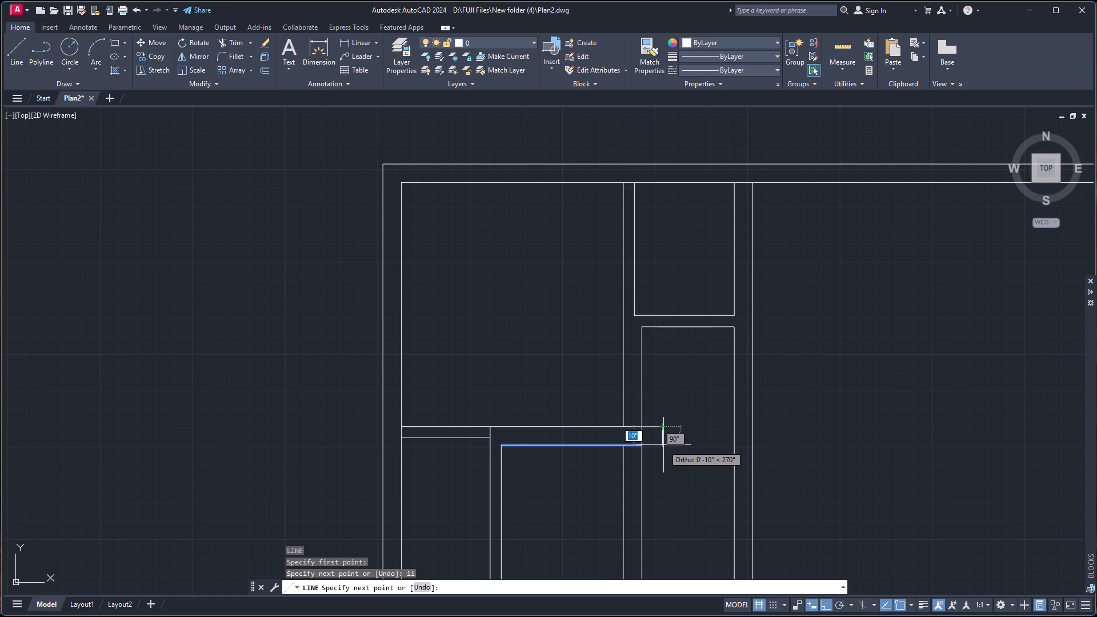
text(10)
key(Return)
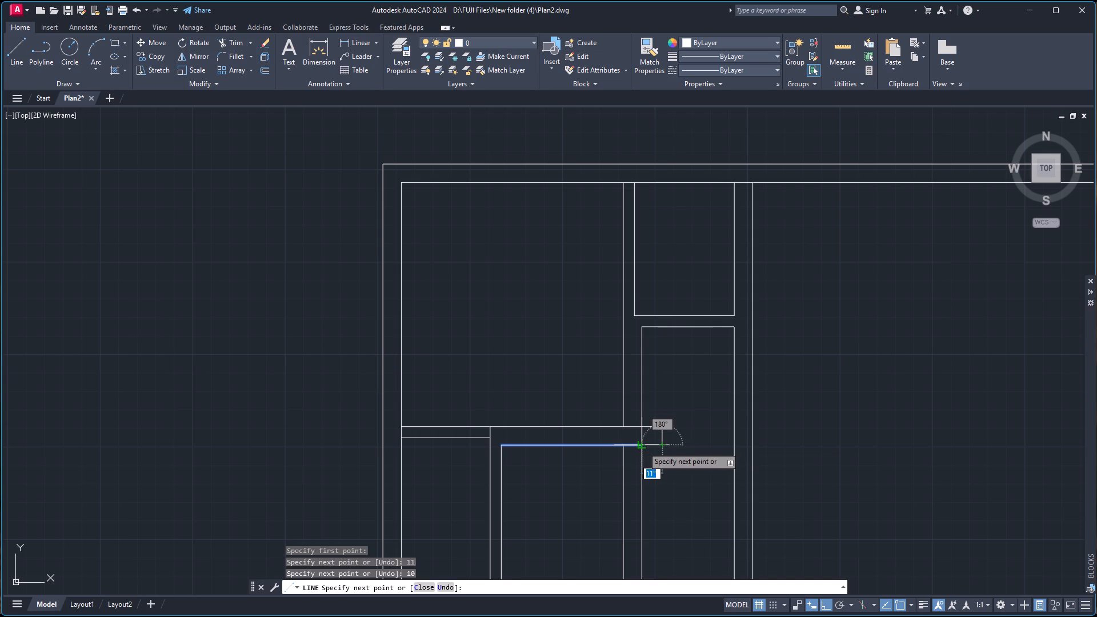
click(643, 447)
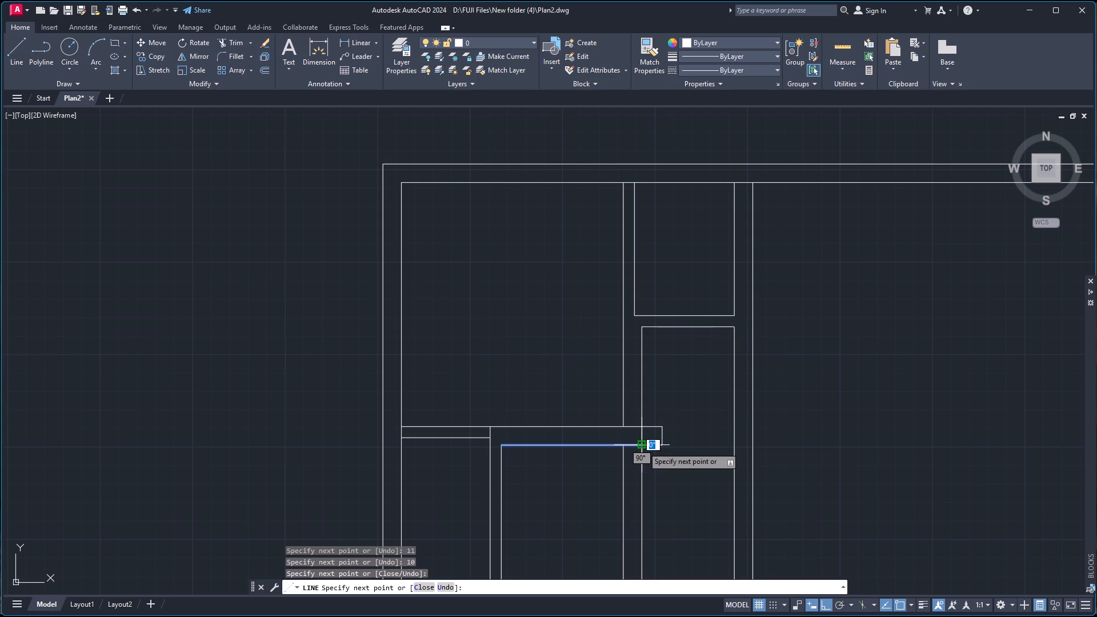
key(Escape)
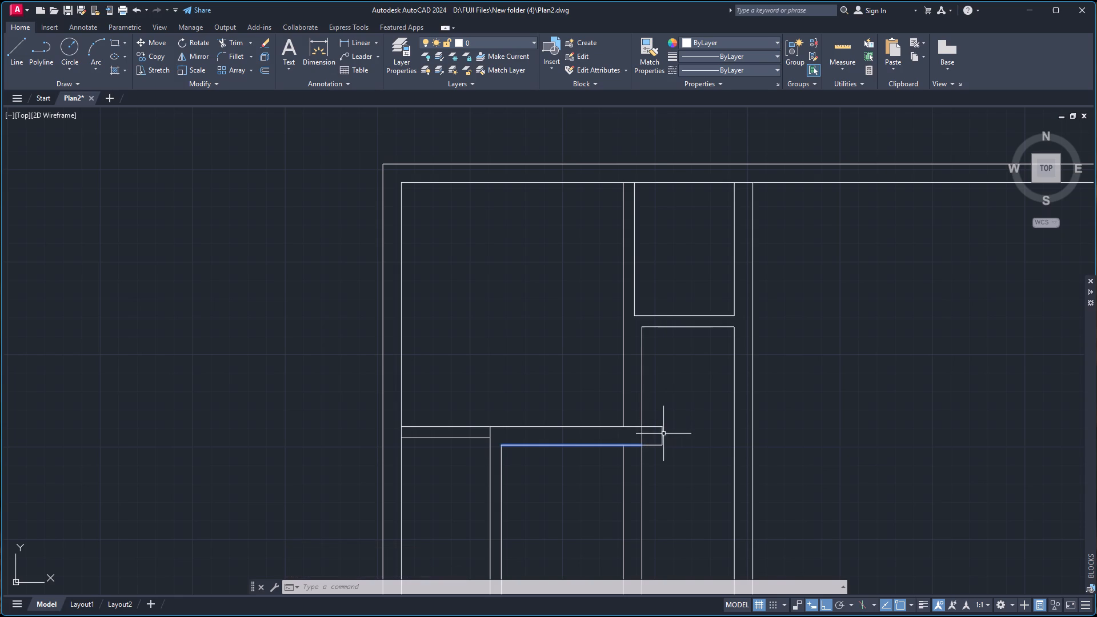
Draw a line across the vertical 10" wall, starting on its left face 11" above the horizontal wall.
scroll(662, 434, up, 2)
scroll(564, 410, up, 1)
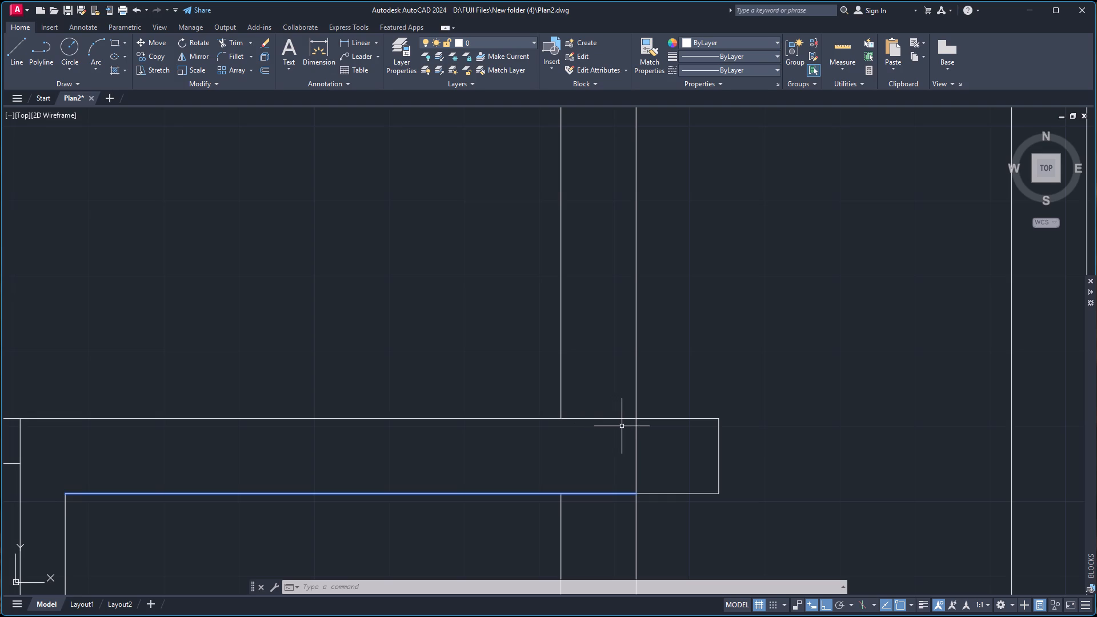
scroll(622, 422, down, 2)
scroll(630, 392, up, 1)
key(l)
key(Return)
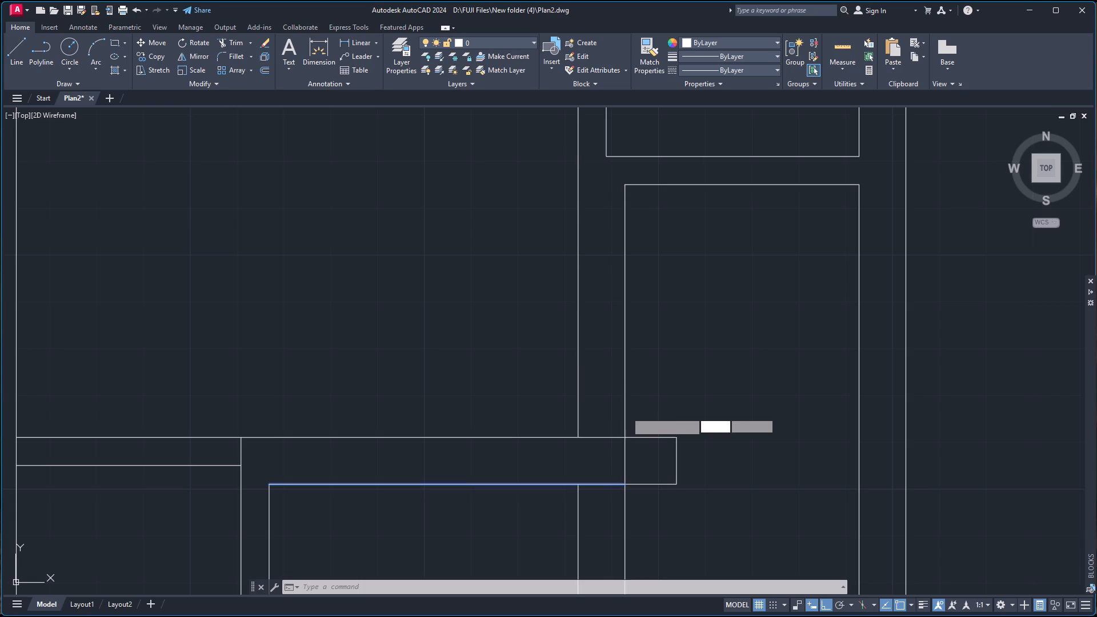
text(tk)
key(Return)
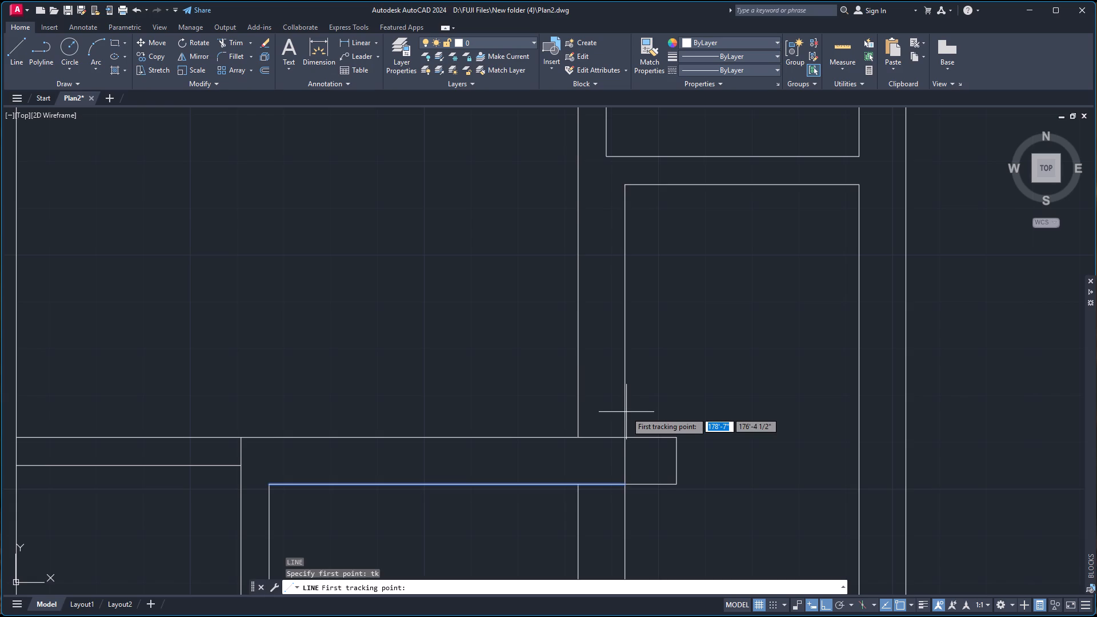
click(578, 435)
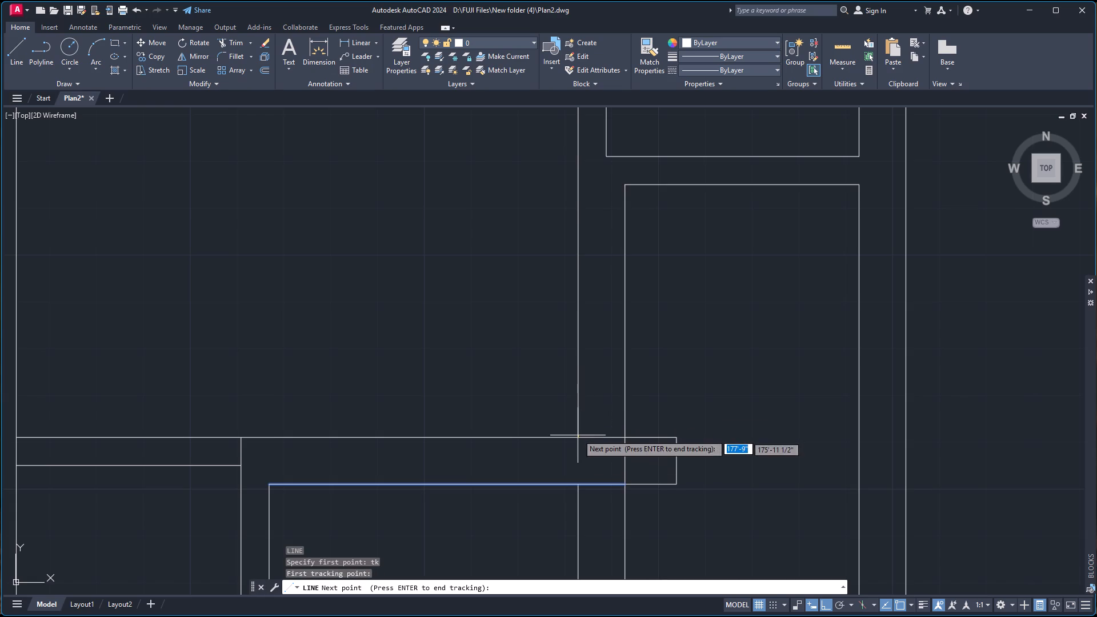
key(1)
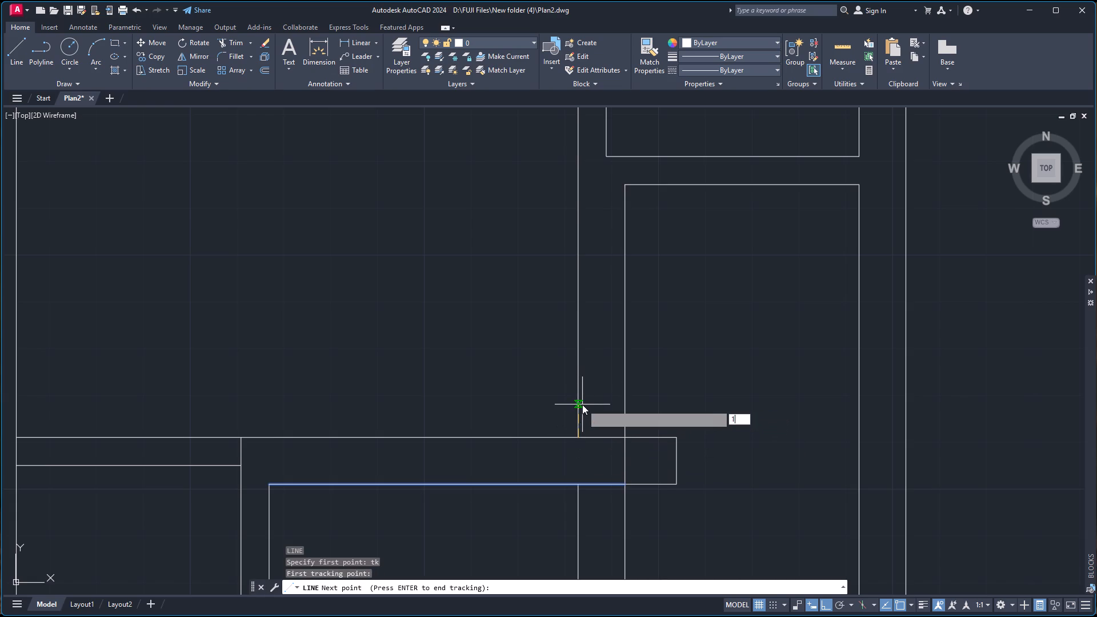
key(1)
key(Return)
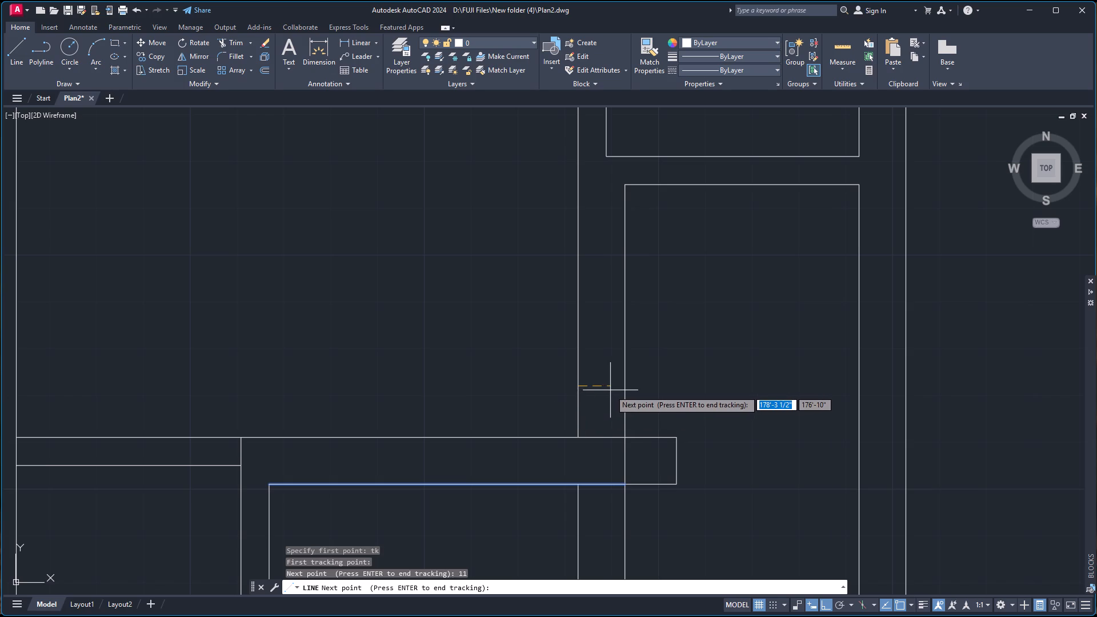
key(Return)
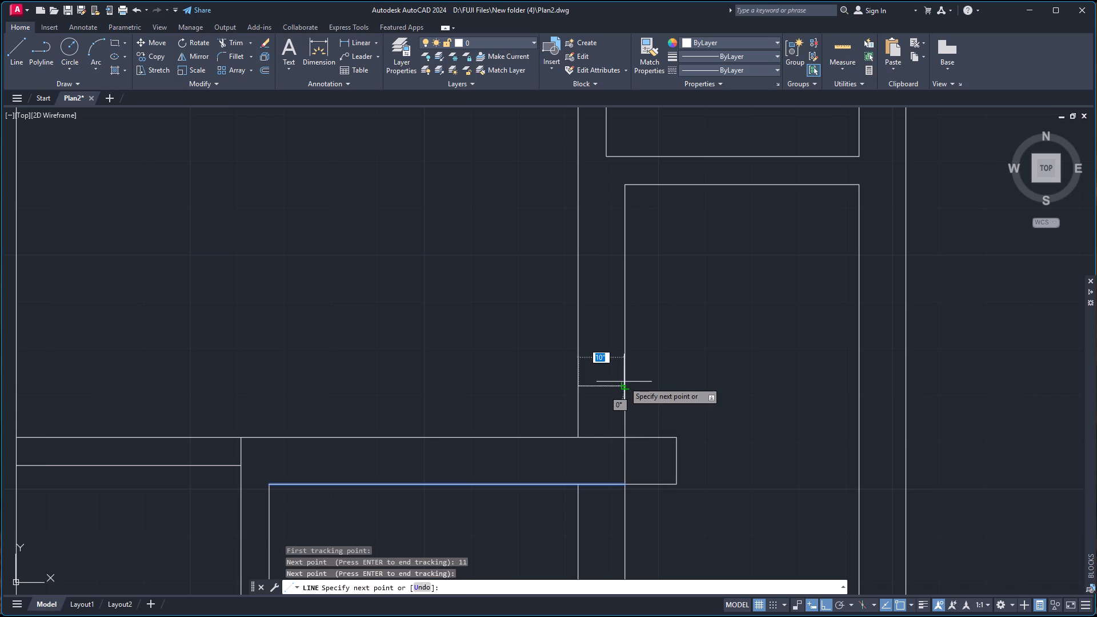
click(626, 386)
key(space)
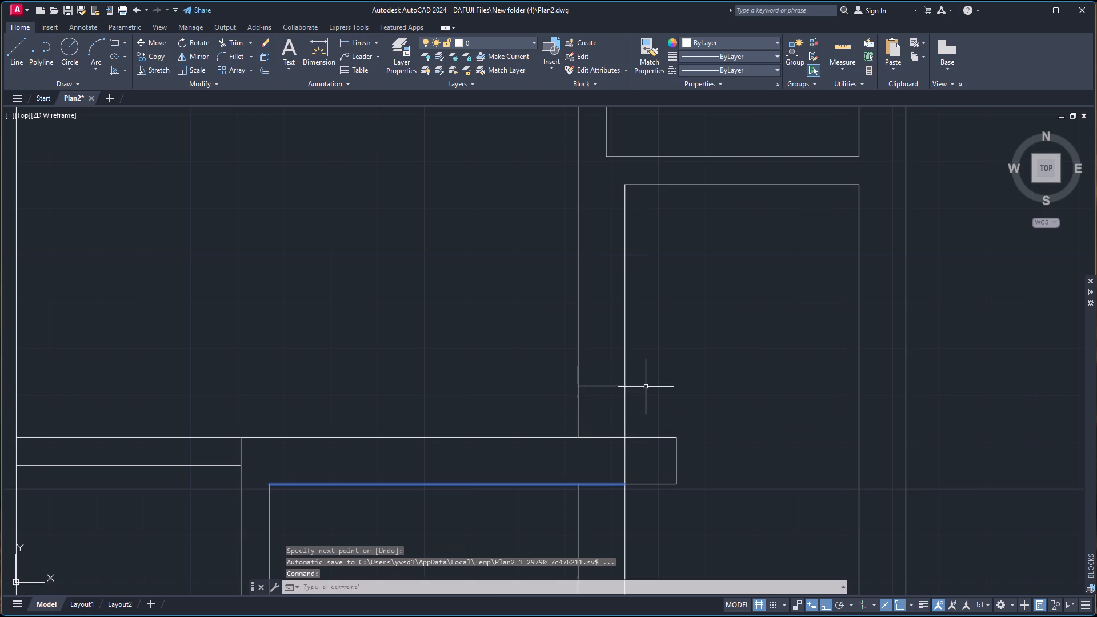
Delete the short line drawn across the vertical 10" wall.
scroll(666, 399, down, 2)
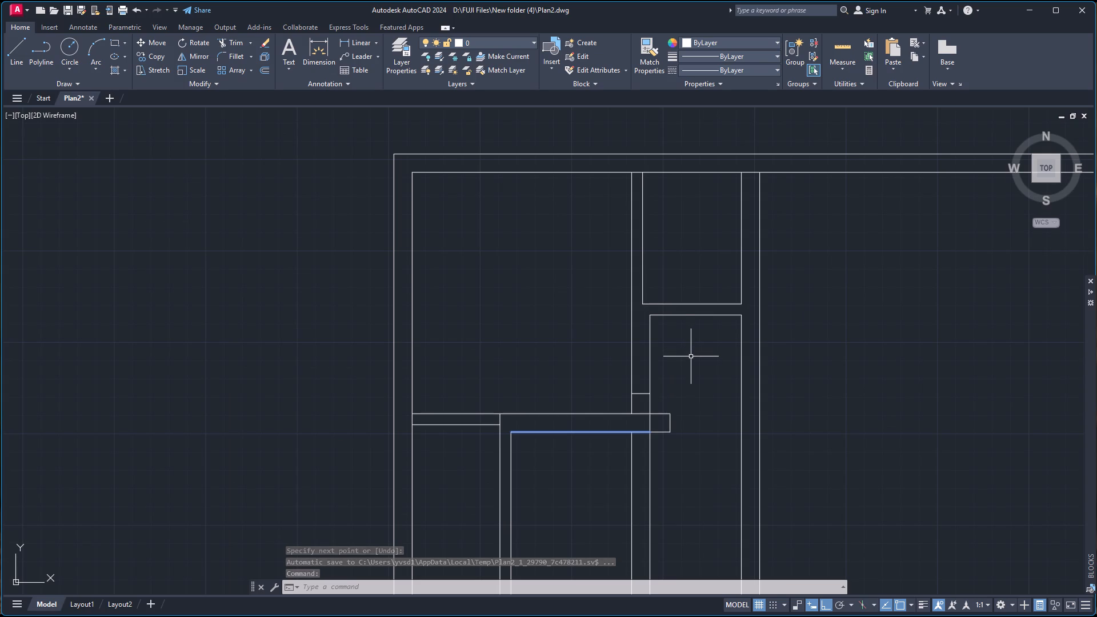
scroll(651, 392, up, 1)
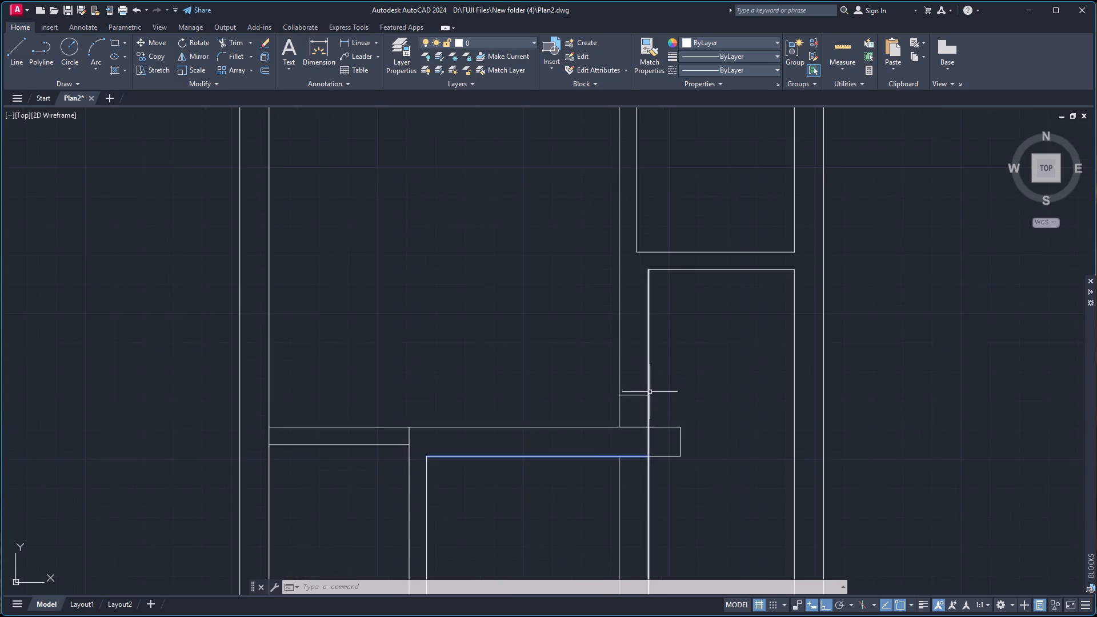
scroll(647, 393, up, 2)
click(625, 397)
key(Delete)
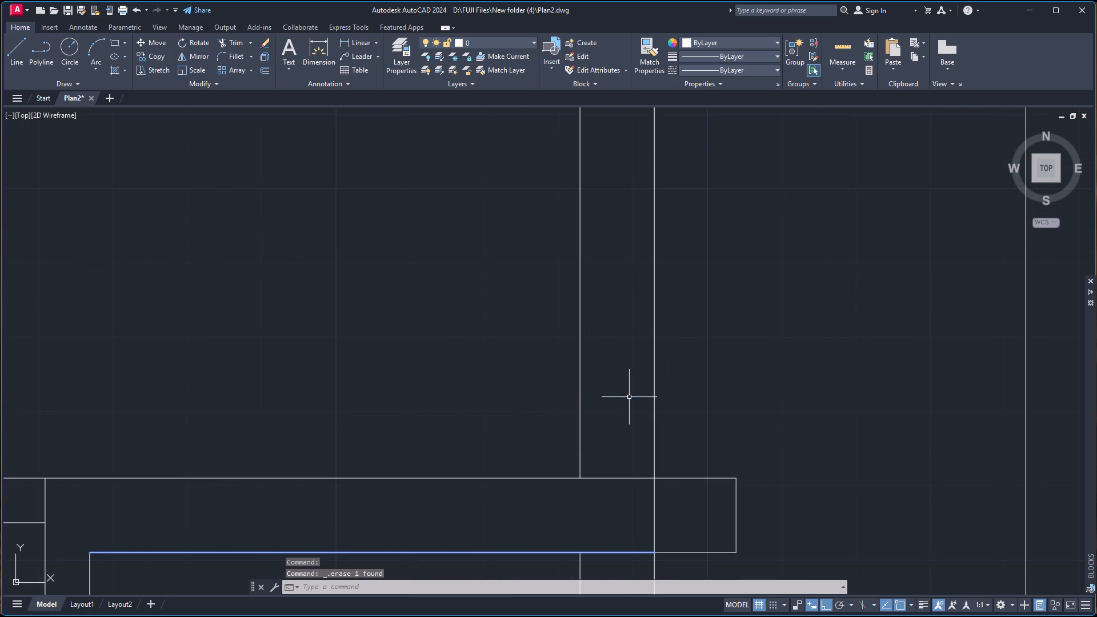
Draw a line across the vertical 10" wall, starting on its left face 7" above the horizontal wall.
key(l)
key(Return)
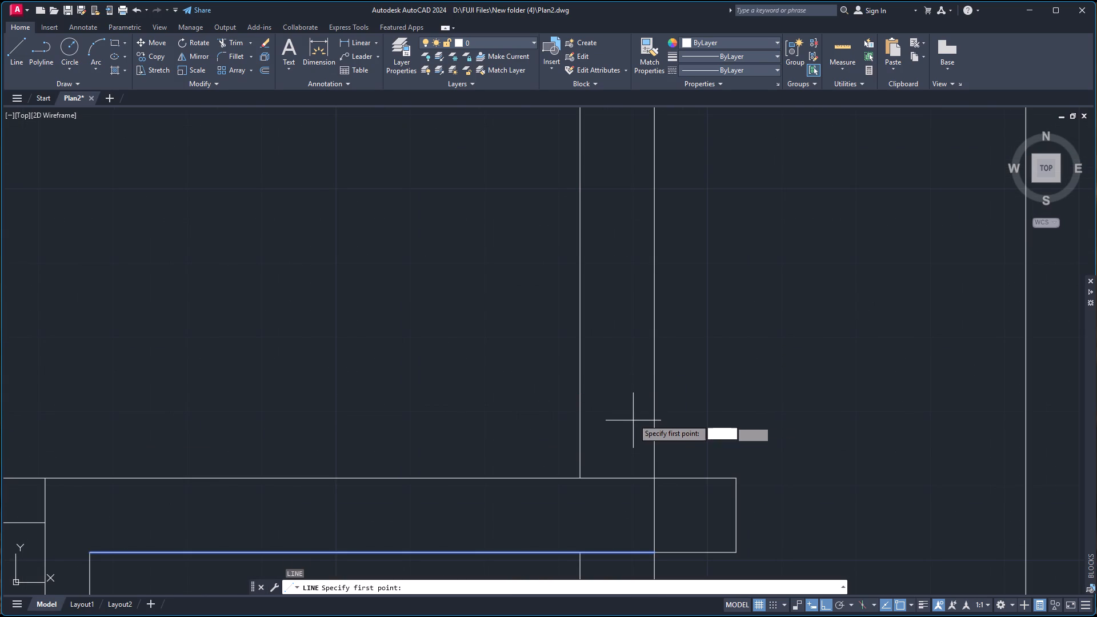
key(t)
key(k)
key(Return)
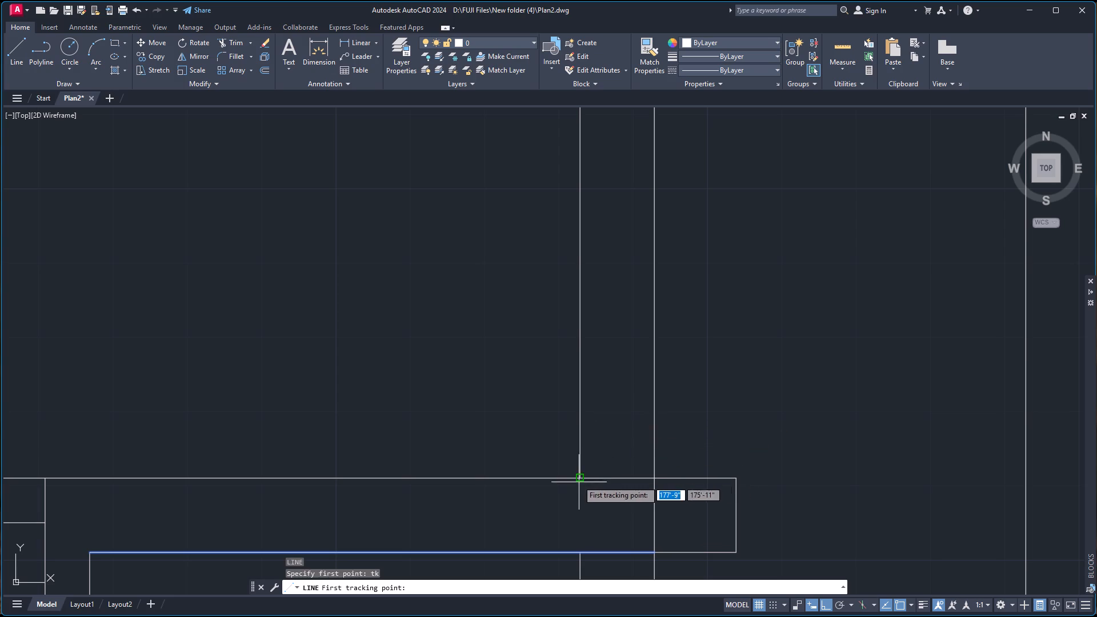
click(581, 475)
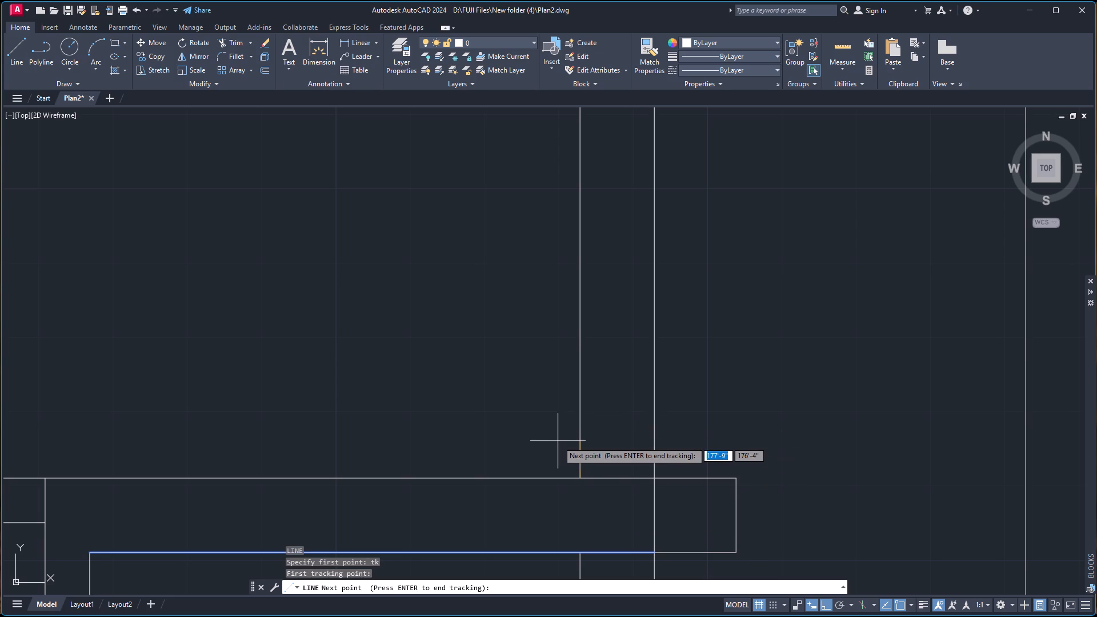
key(8)
key(BackSpace)
key(7)
key(Return)
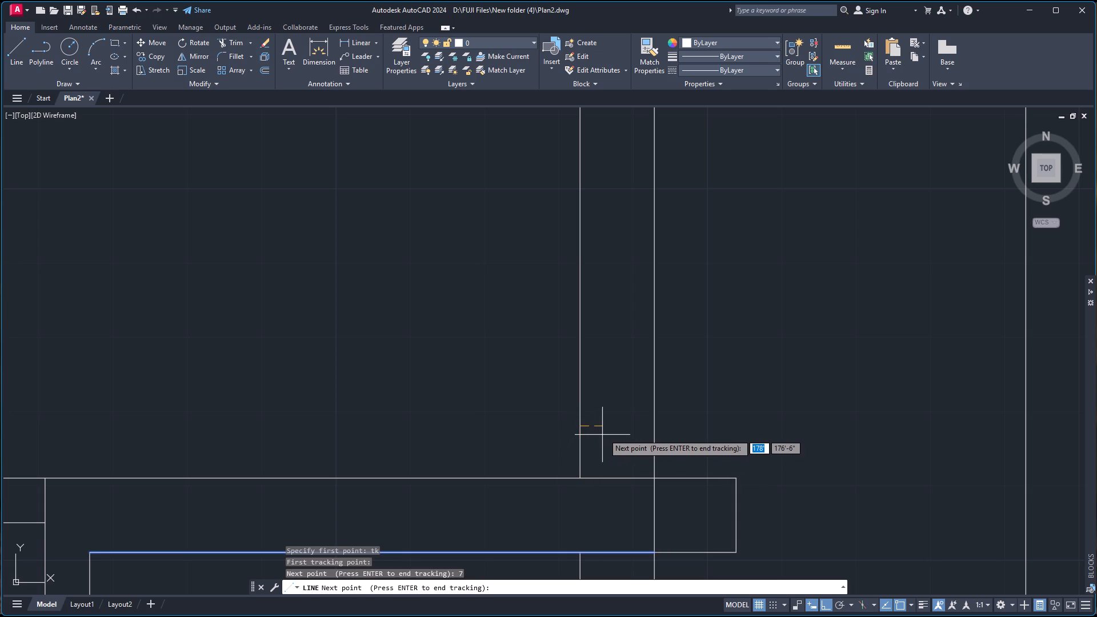
key(Return)
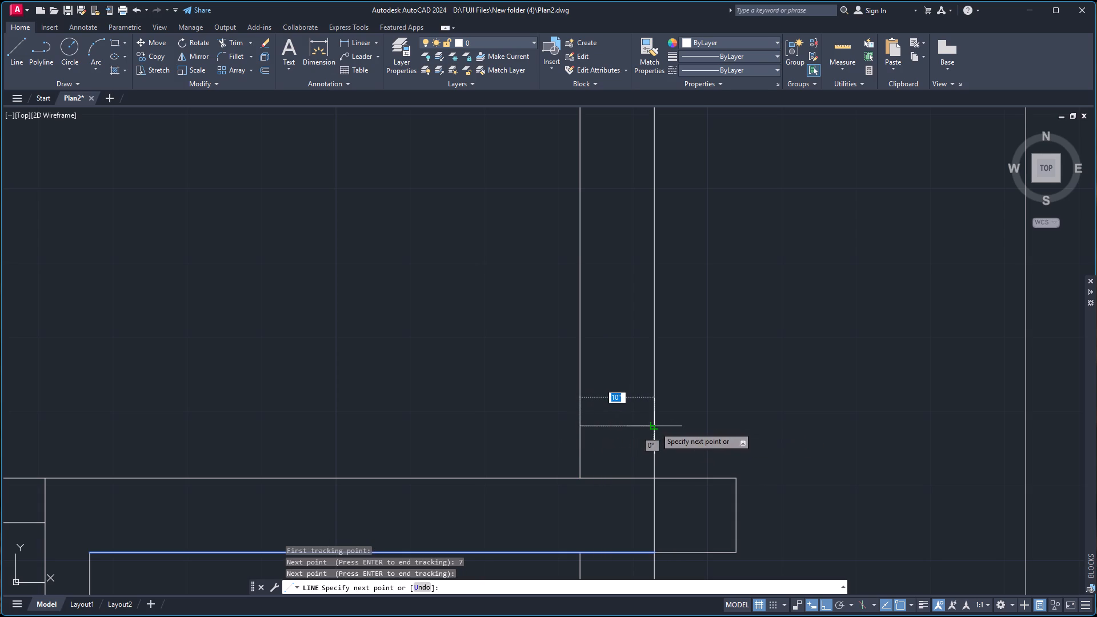
click(656, 428)
key(Return)
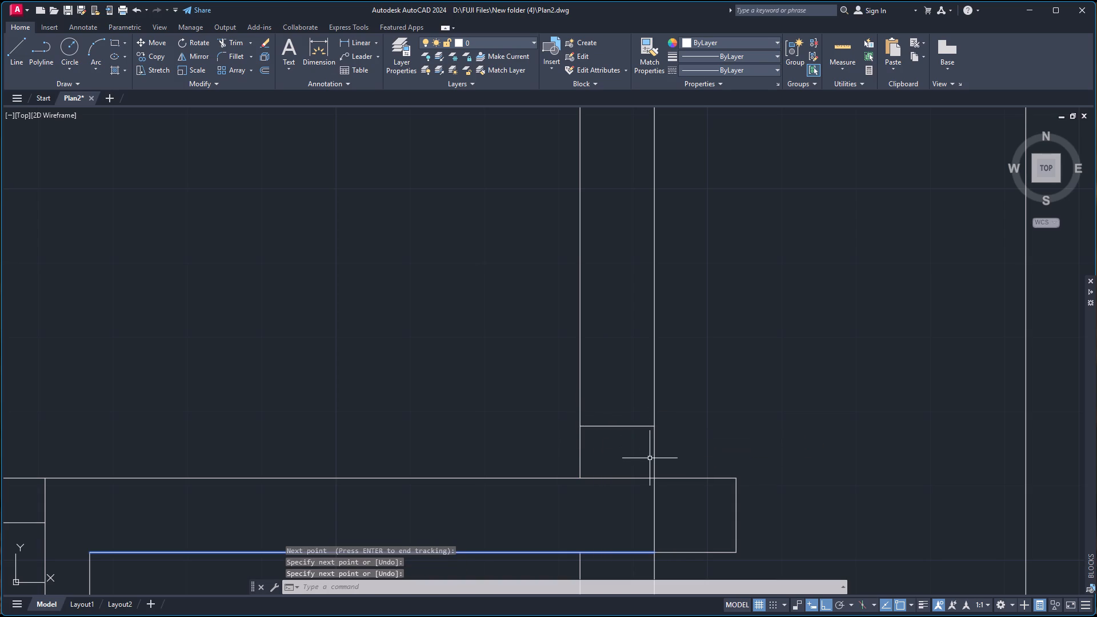
Trim the vertical 10" wall's right face between the horizontal wall's upper and lower lines.
scroll(626, 392, down, 2)
scroll(669, 368, up, 2)
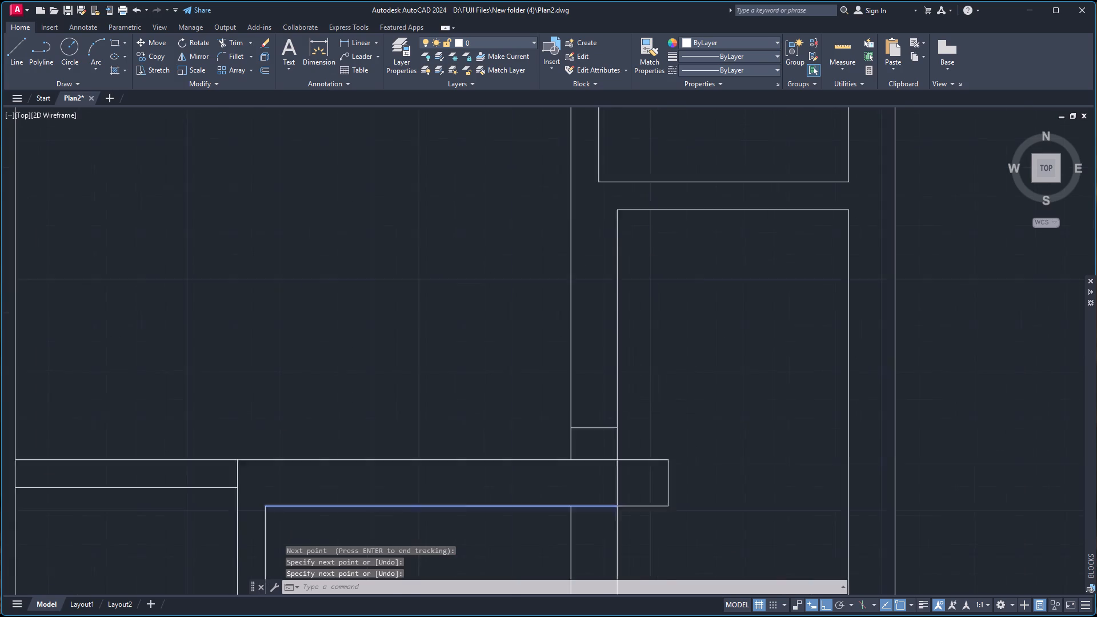
scroll(667, 377, down, 2)
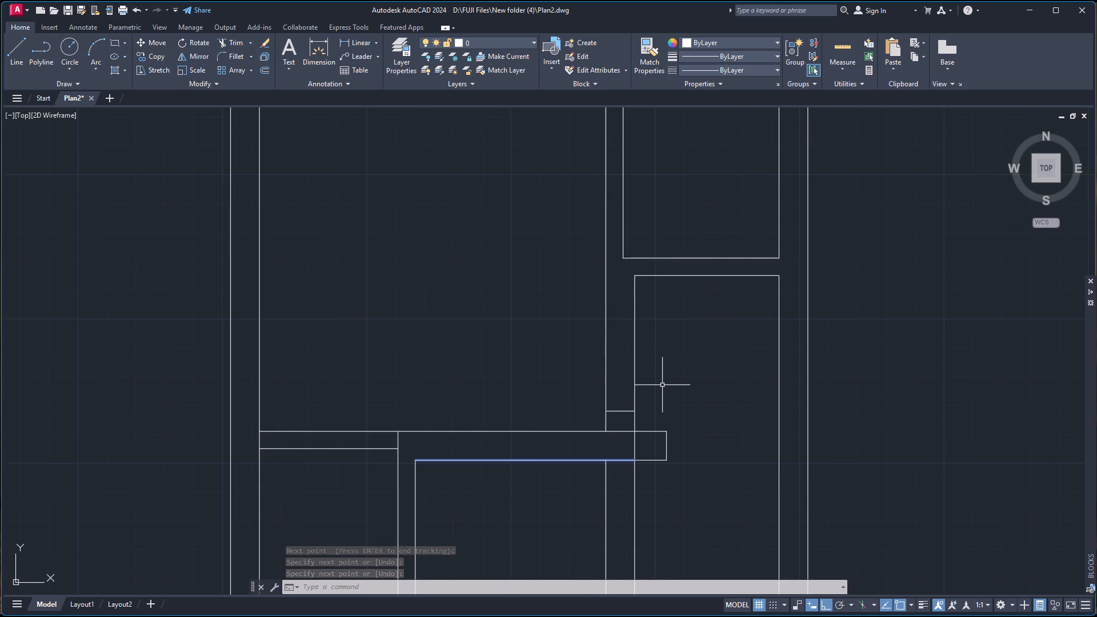
scroll(648, 446, up, 1)
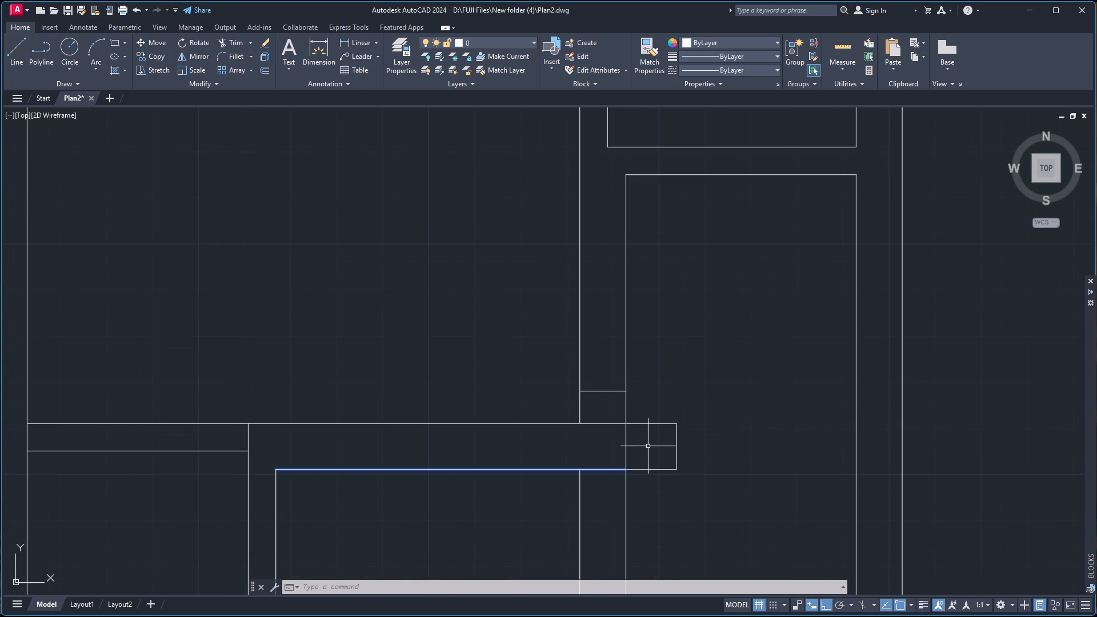
text(tr)
key(Return)
click(640, 443)
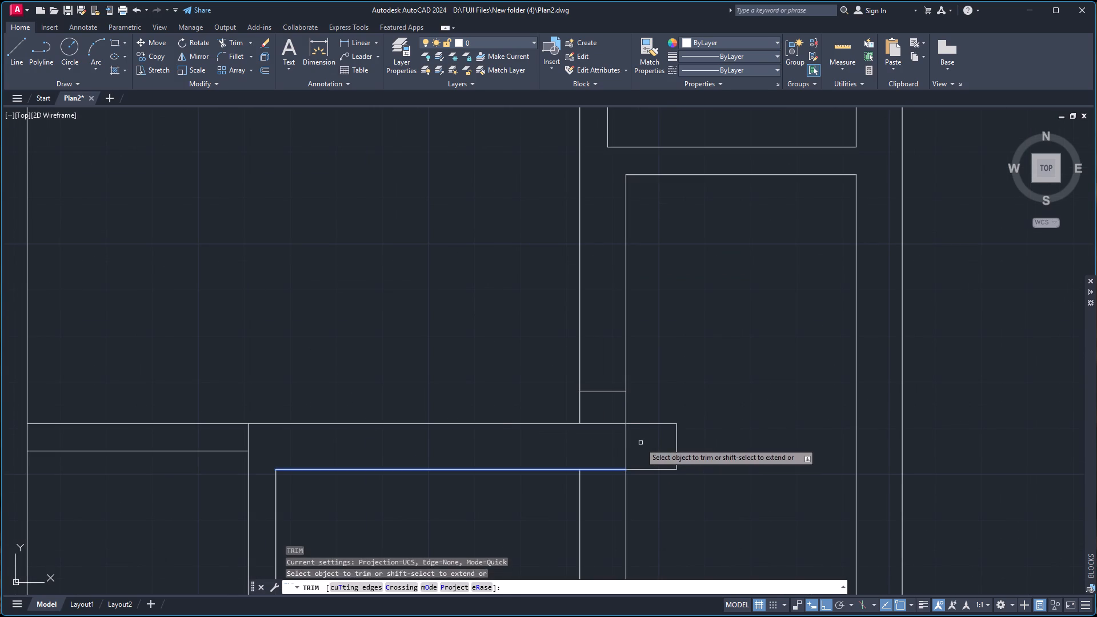
click(612, 445)
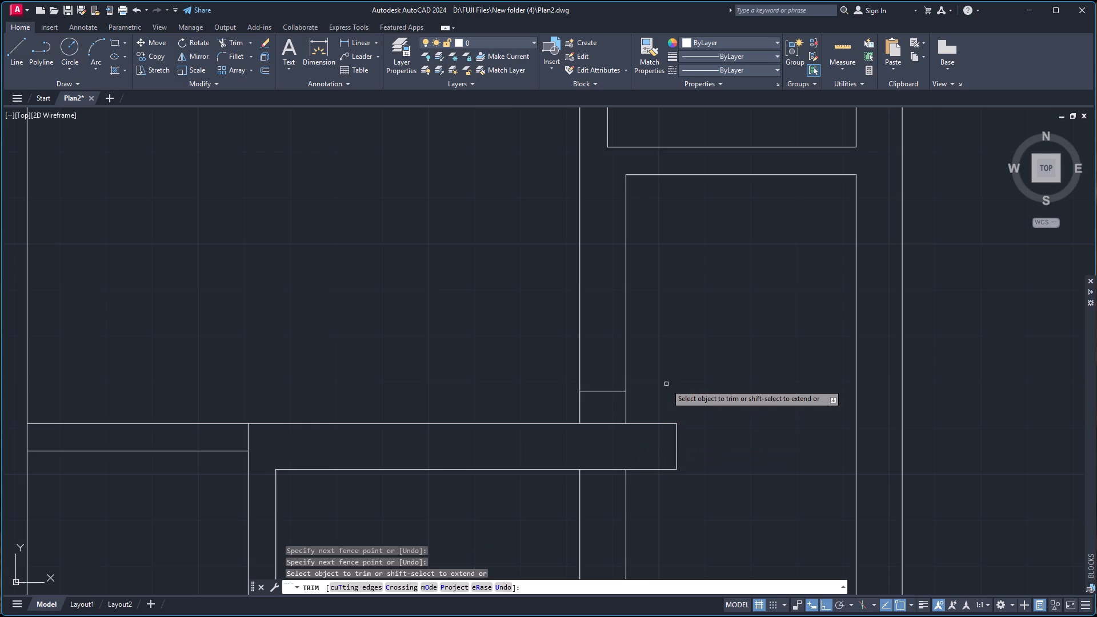
scroll(666, 384, down, 2)
scroll(669, 383, up, 1)
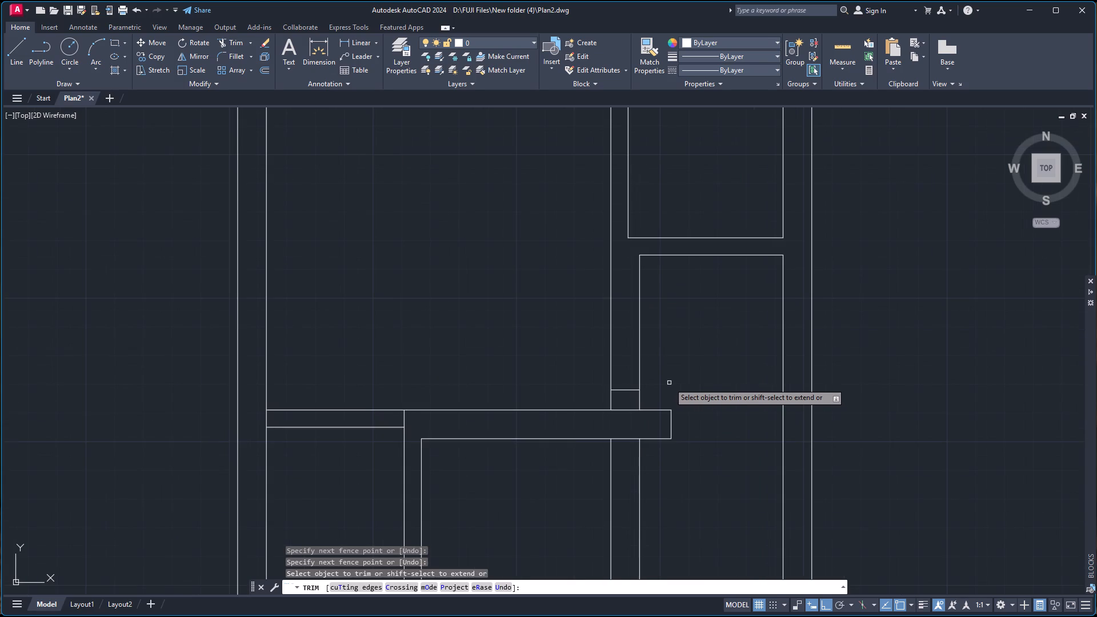
scroll(669, 375, up, 1)
scroll(669, 370, down, 2)
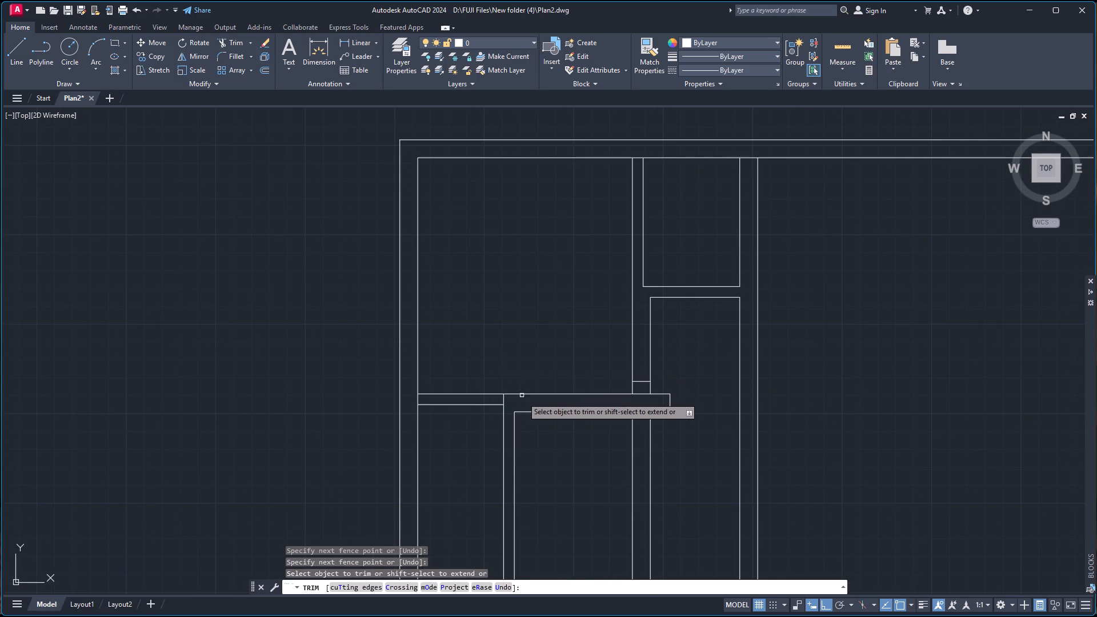
scroll(569, 463, down, 3)
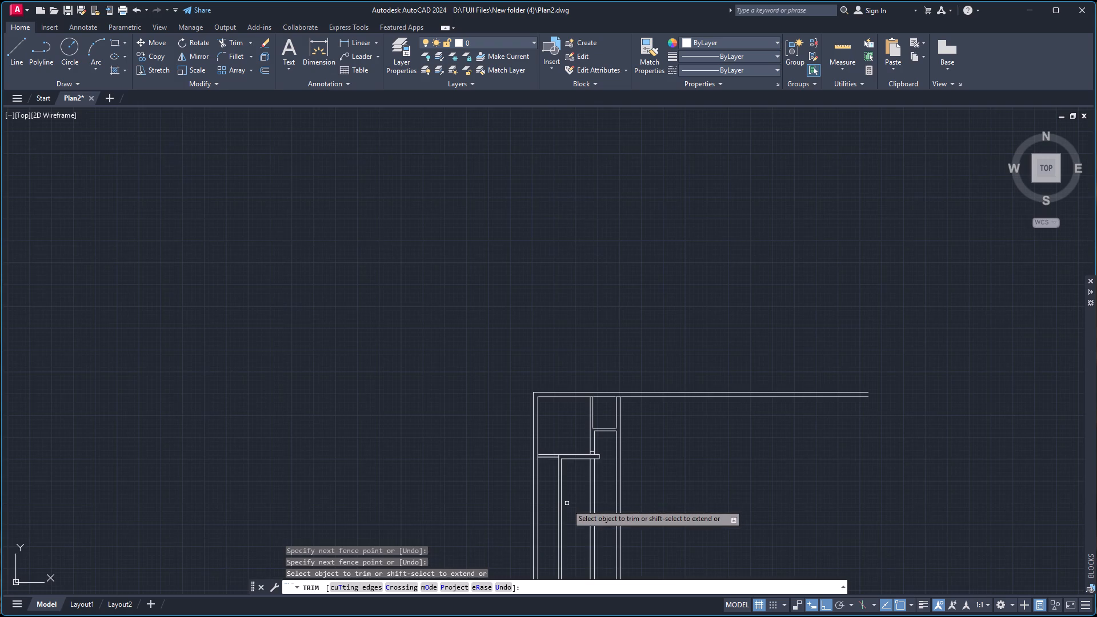
scroll(558, 514, up, 3)
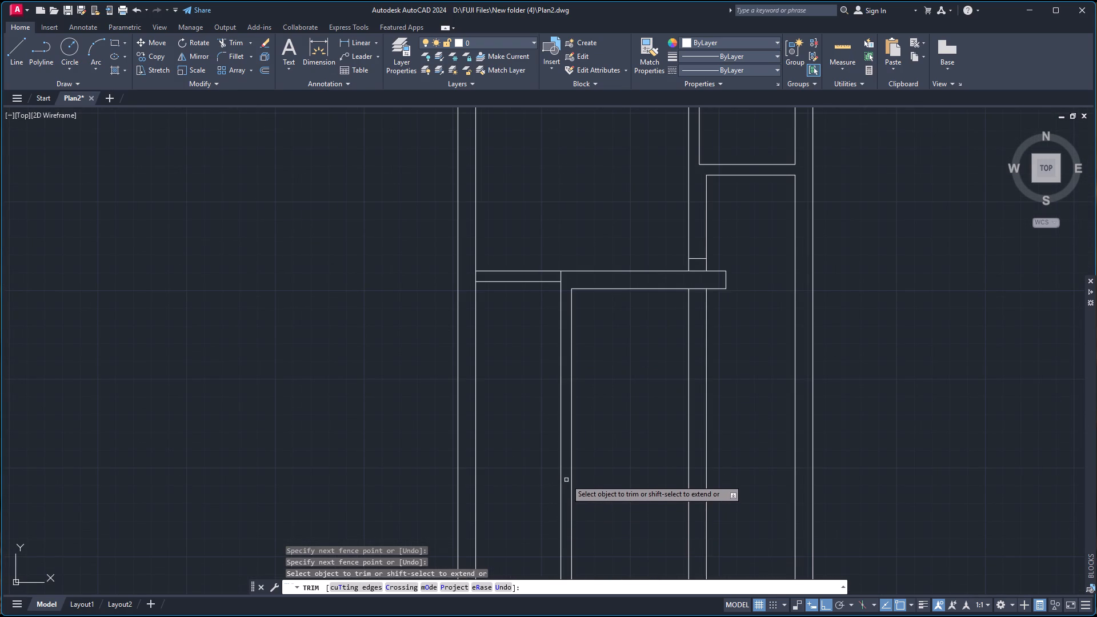
key(space)
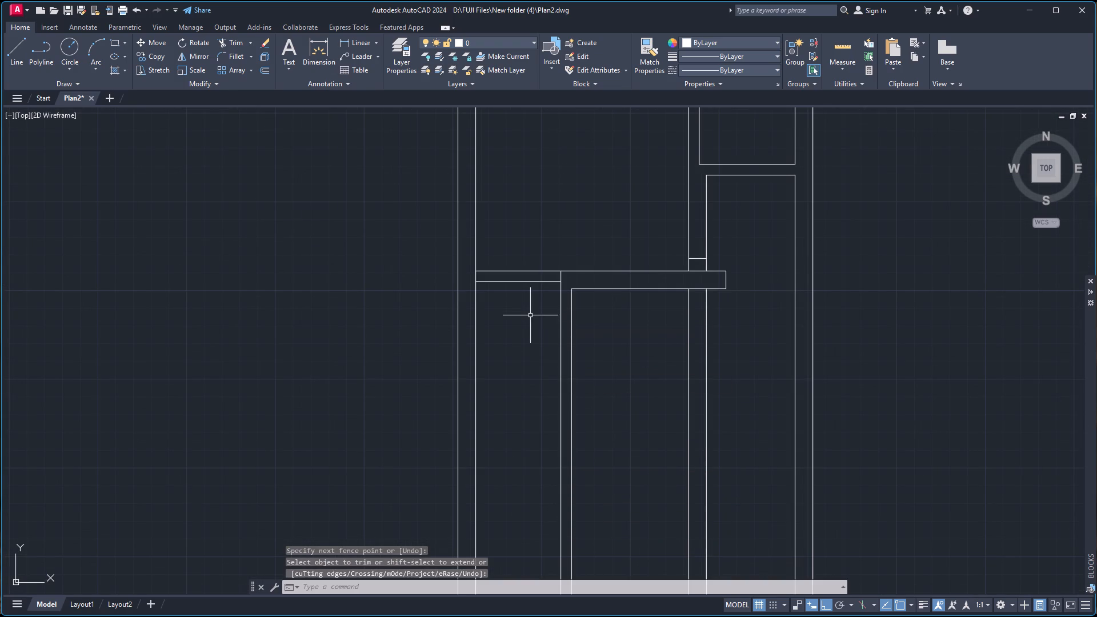
Offset the short left partition's lower line 8'-3" downward, and offset the resulting line another 6" down to form a wall.
key(o)
key(Return)
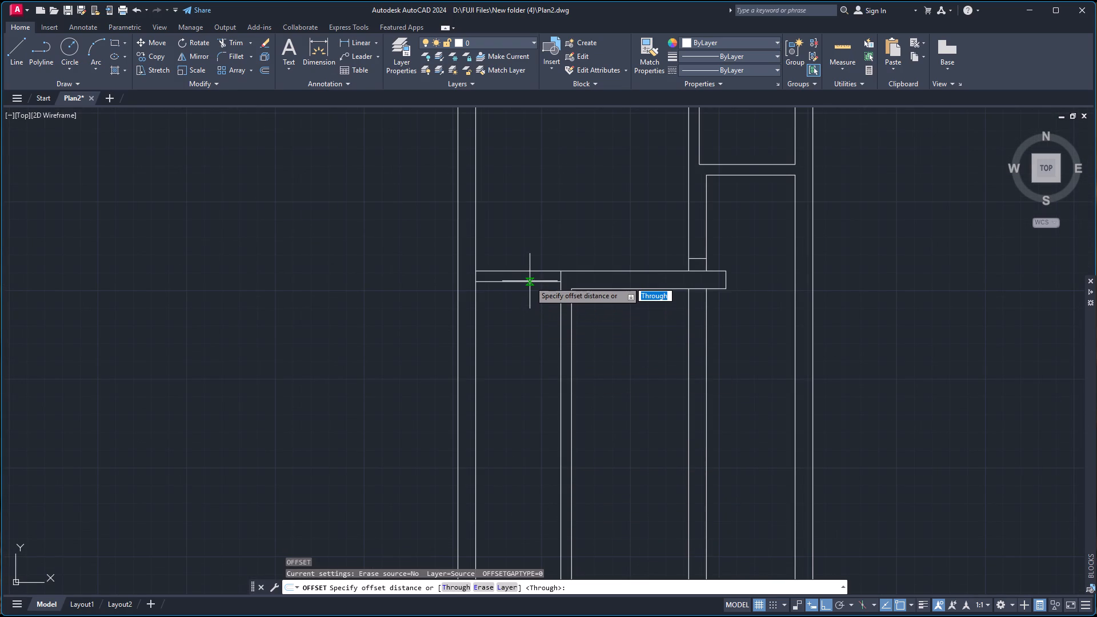
key(Return)
click(524, 281)
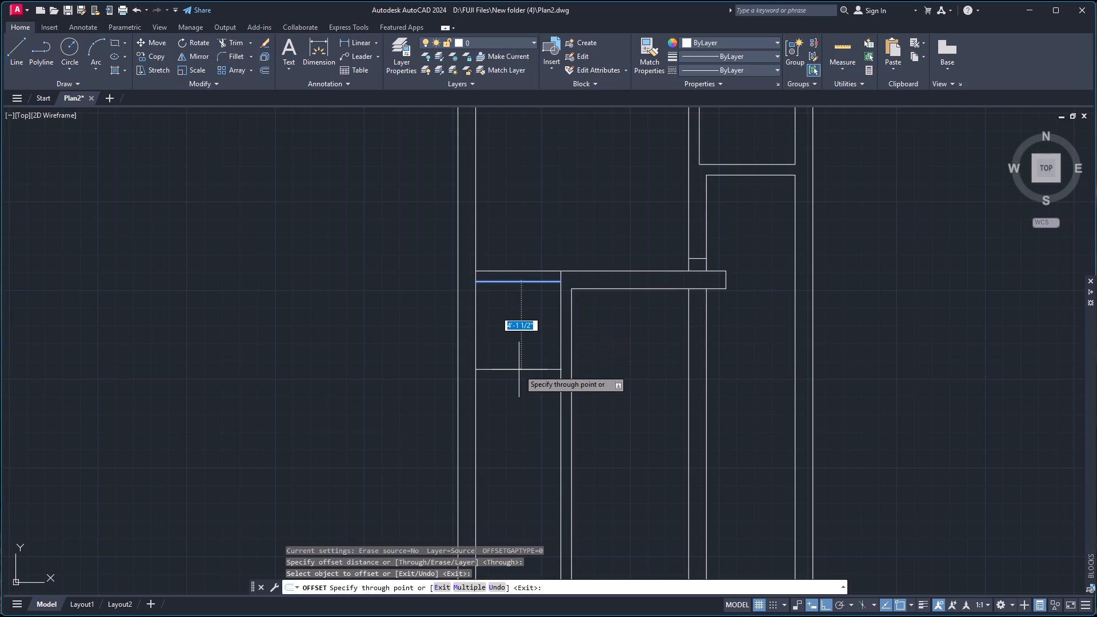
text(8'-)
key(3)
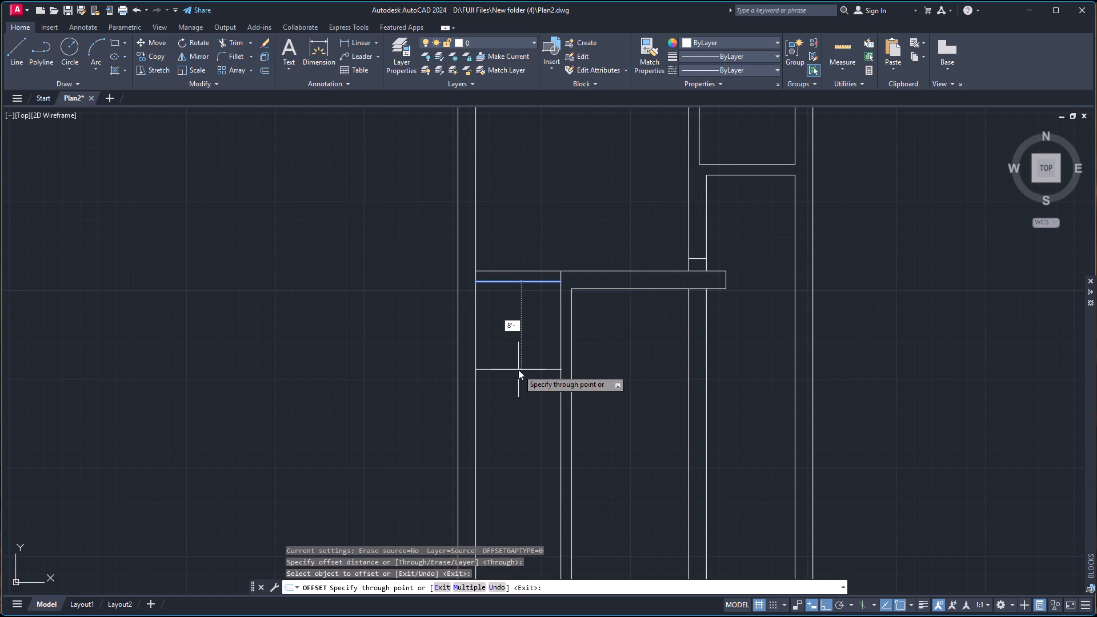
key(Return)
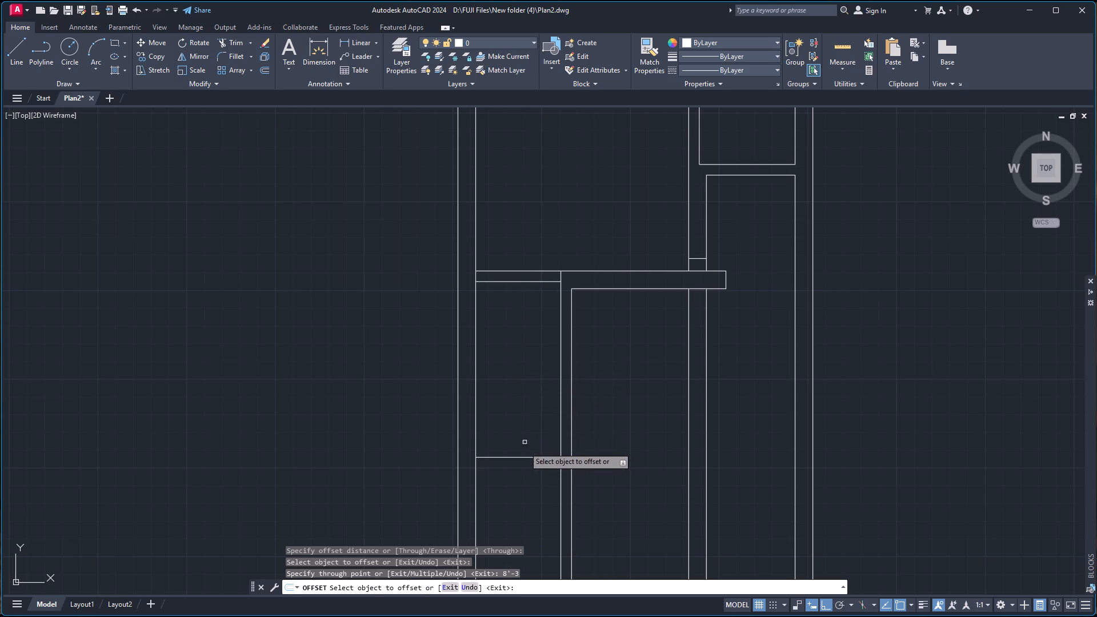
click(530, 458)
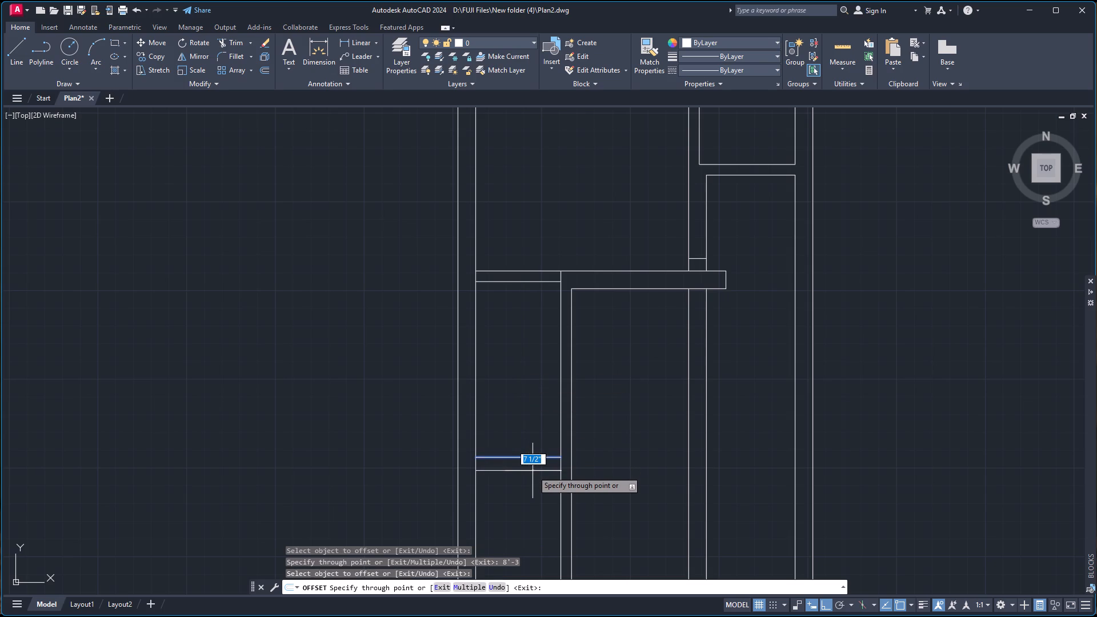
key(6)
key(Return)
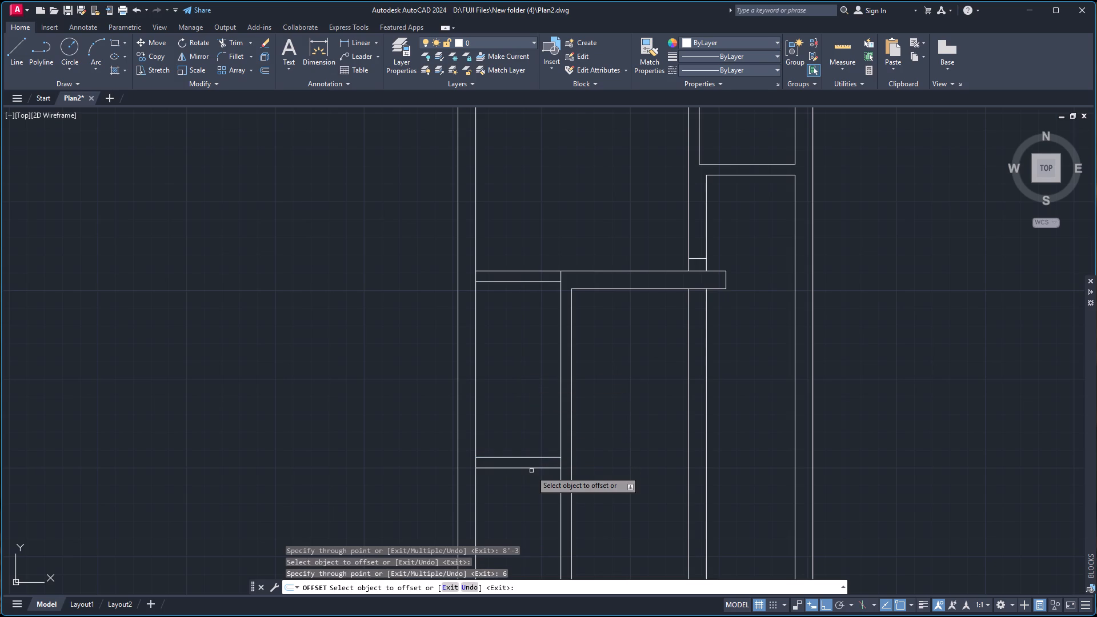
key(Escape)
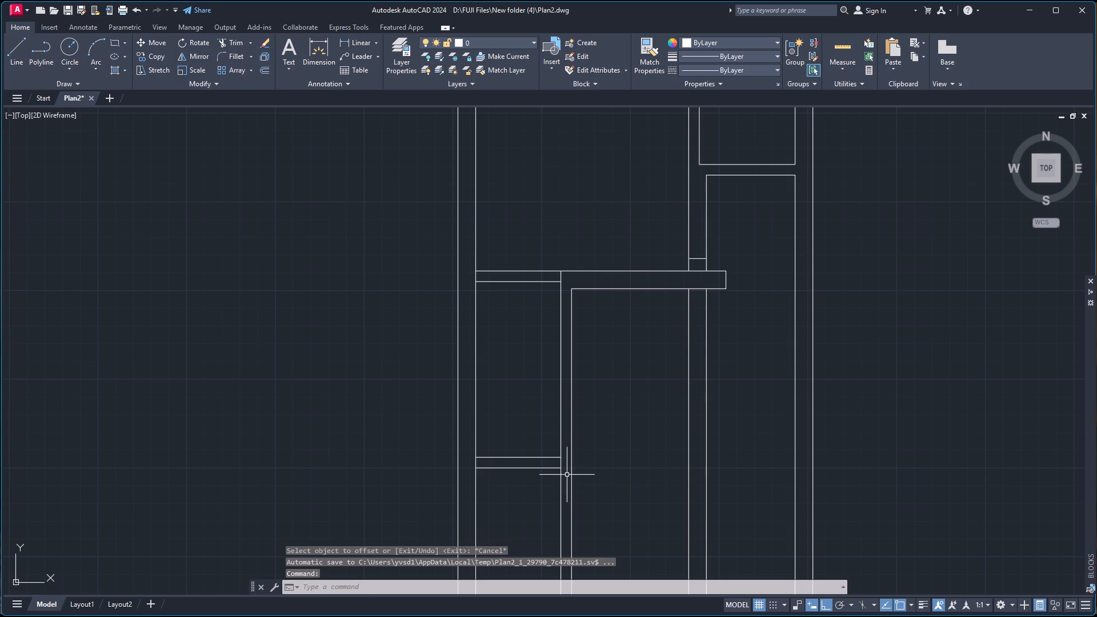
Extend both lines of the new 6" horizontal wall to the vertical partition's right face.
text(ex)
key(Return)
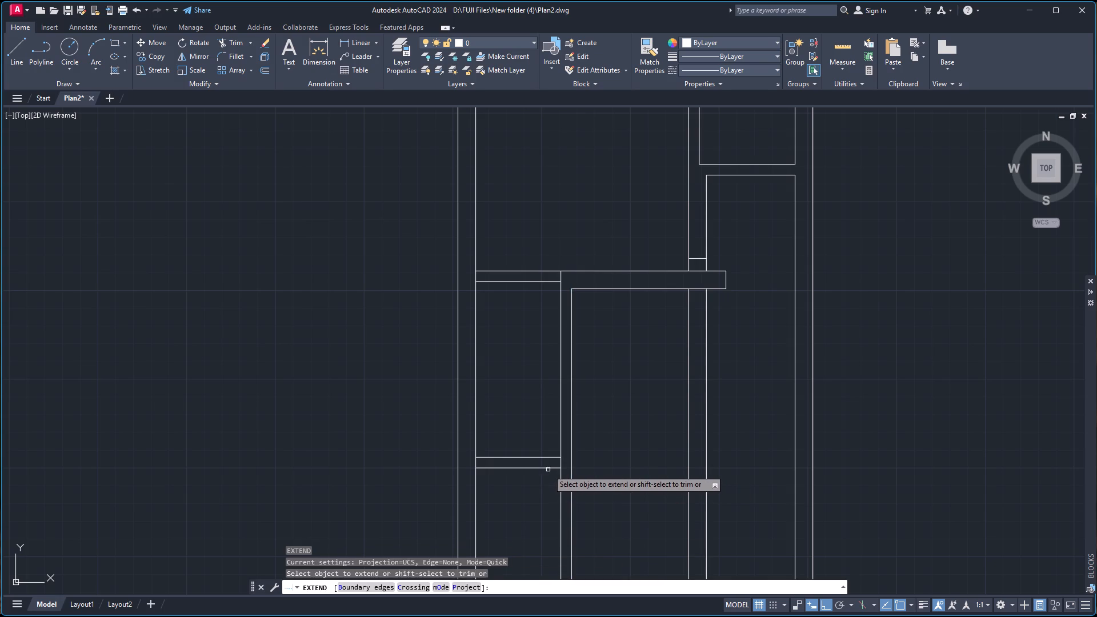
click(549, 468)
key(Escape)
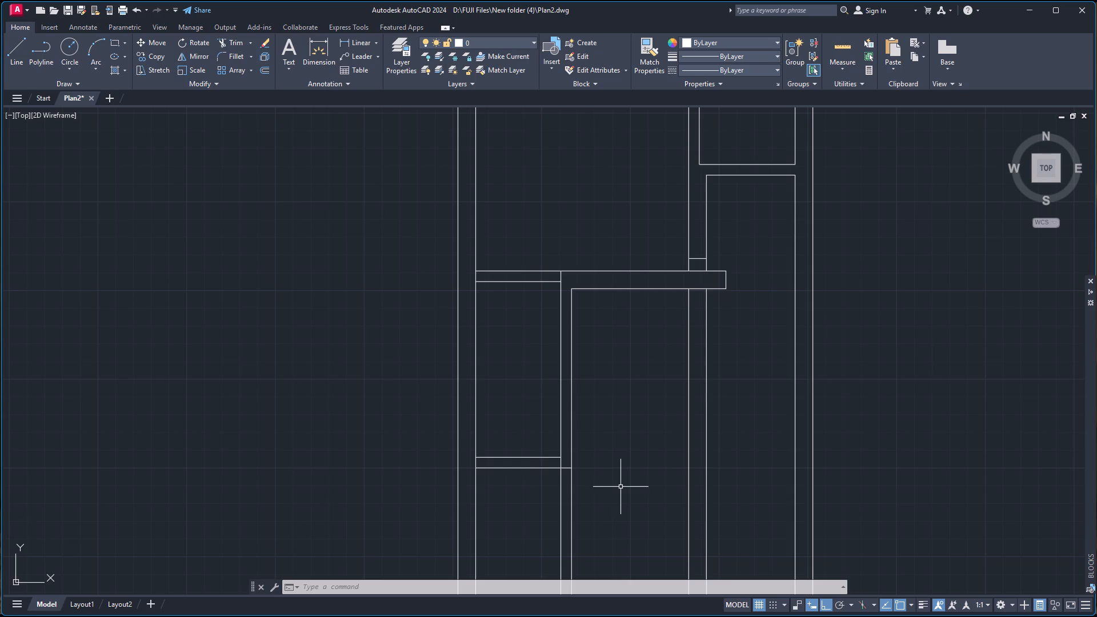
key(space)
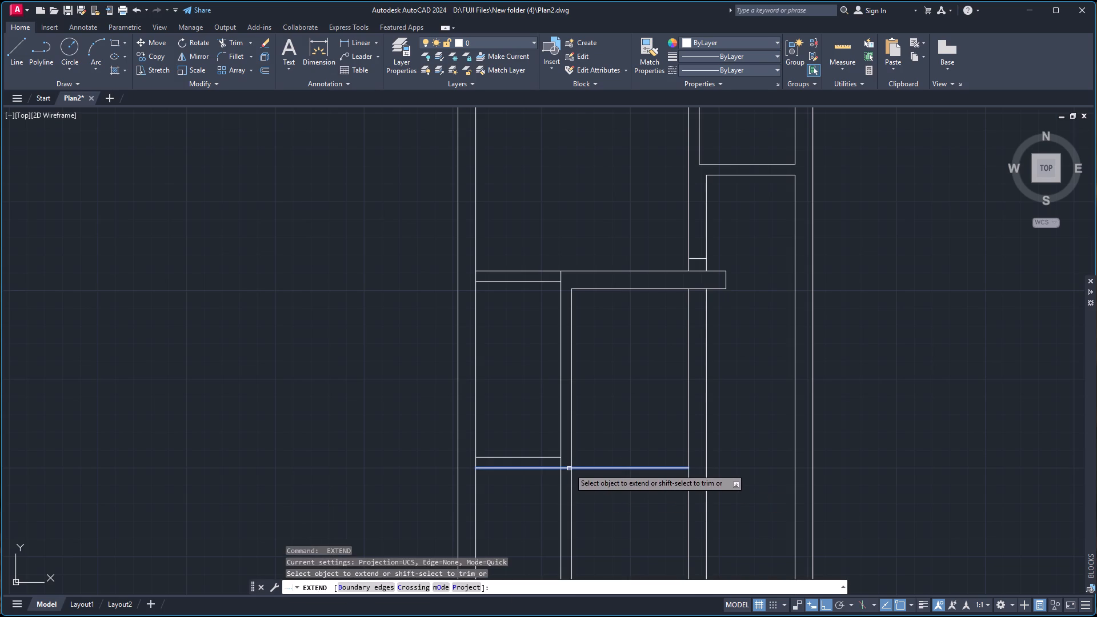
click(556, 456)
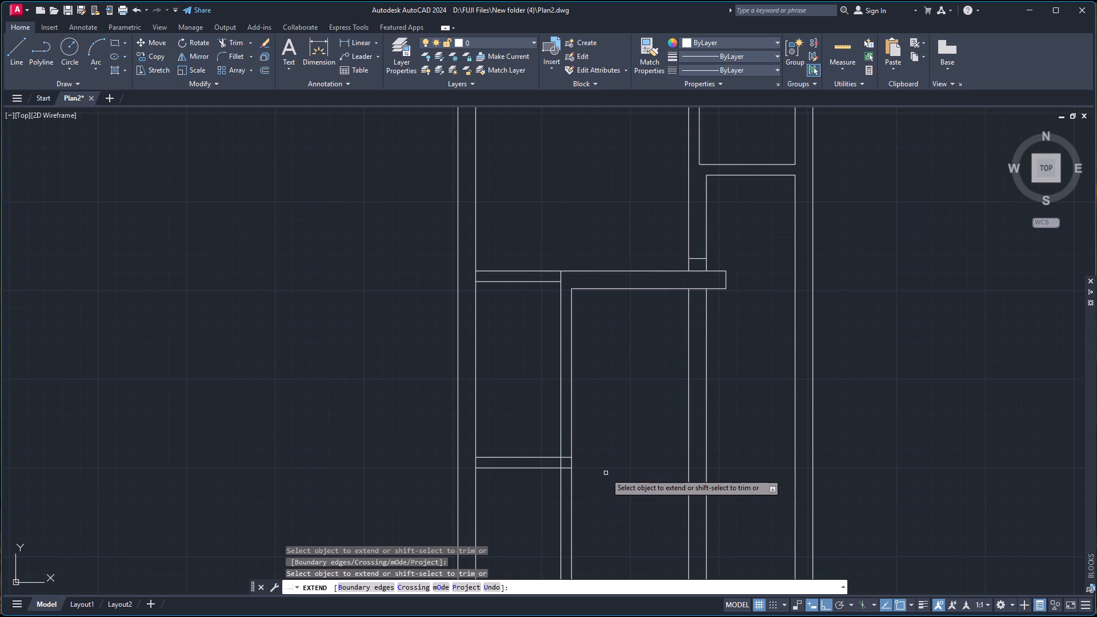
key(Escape)
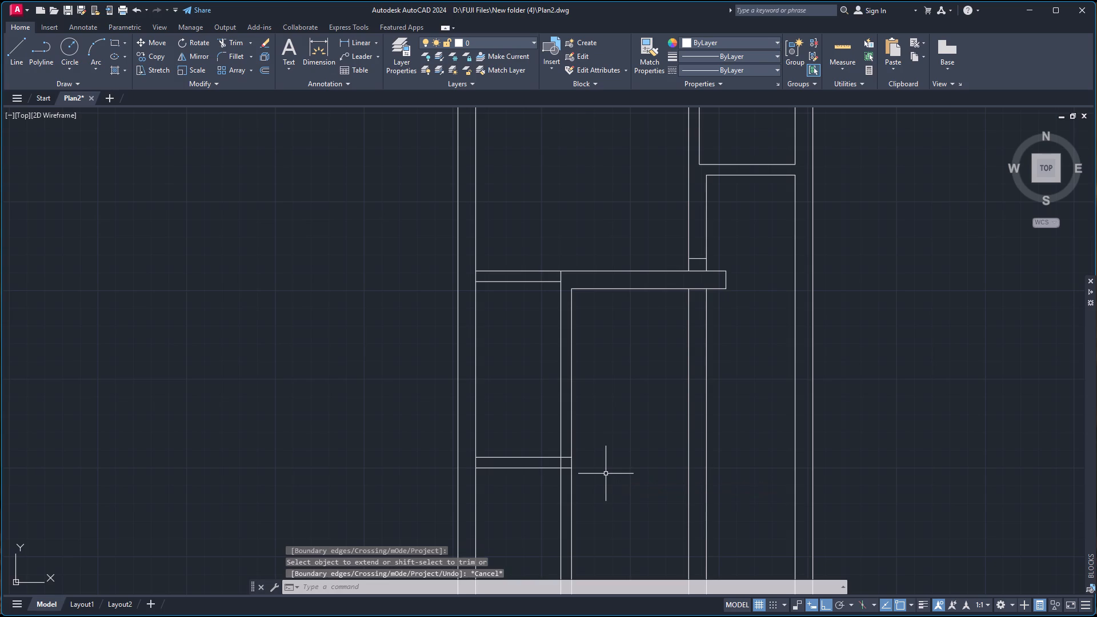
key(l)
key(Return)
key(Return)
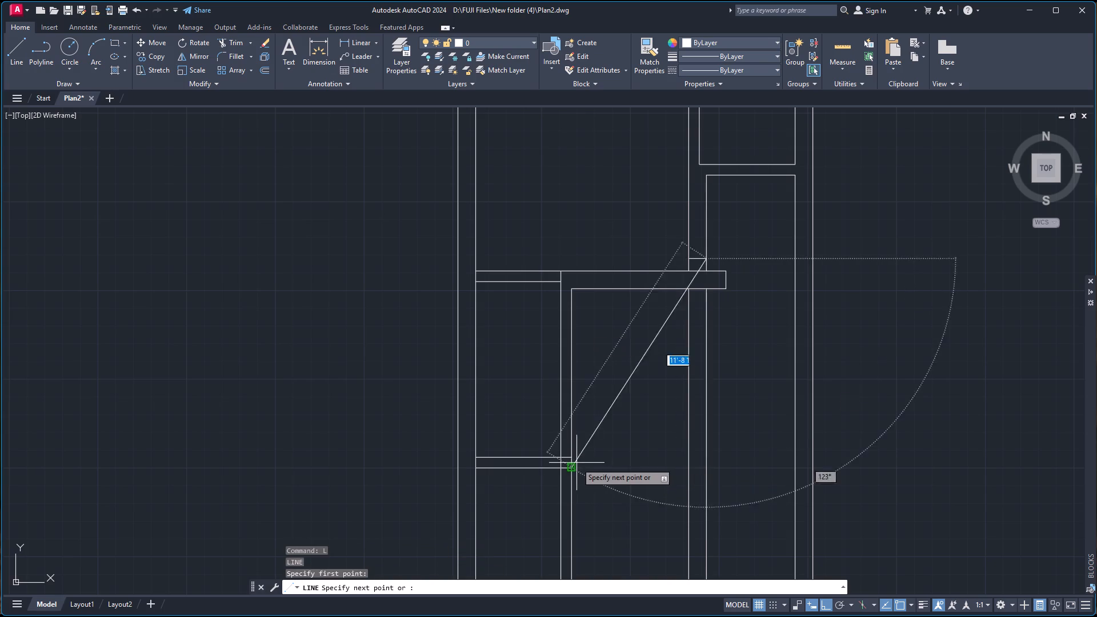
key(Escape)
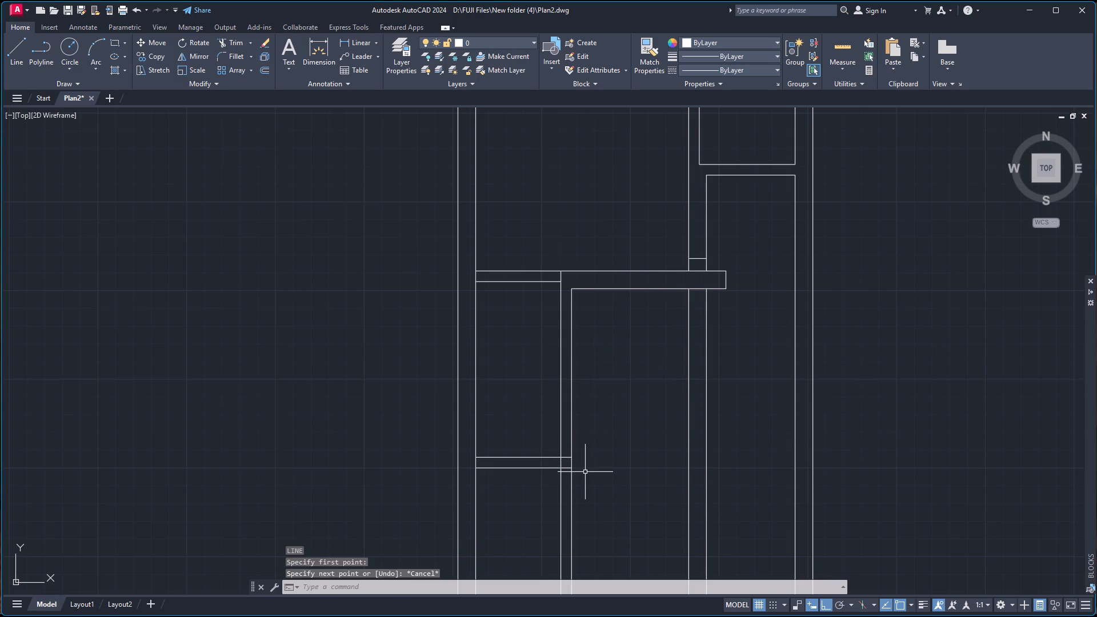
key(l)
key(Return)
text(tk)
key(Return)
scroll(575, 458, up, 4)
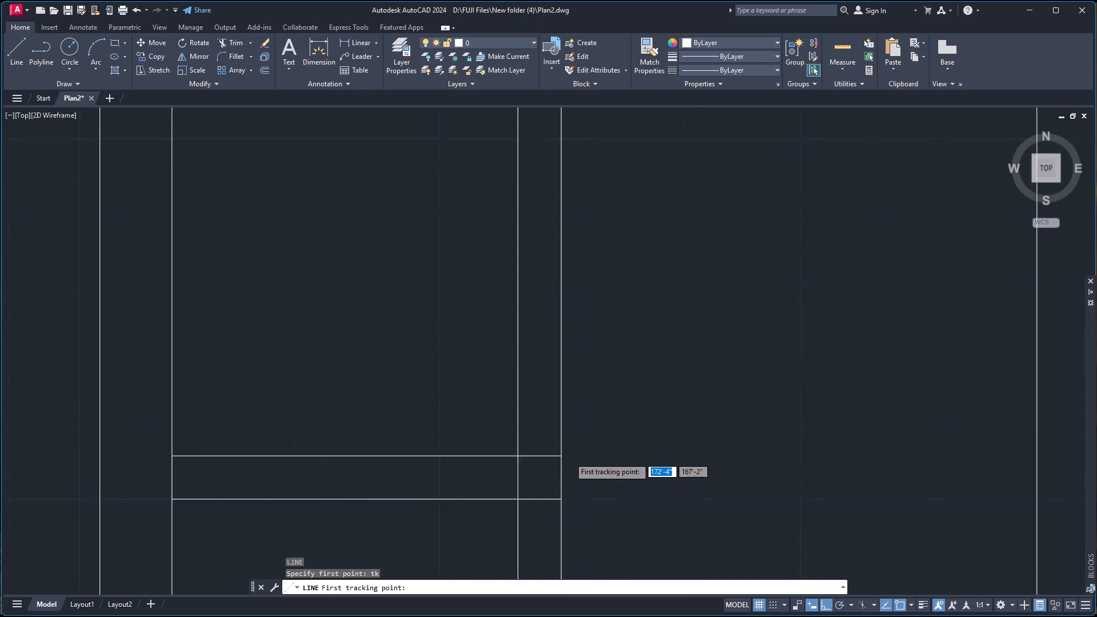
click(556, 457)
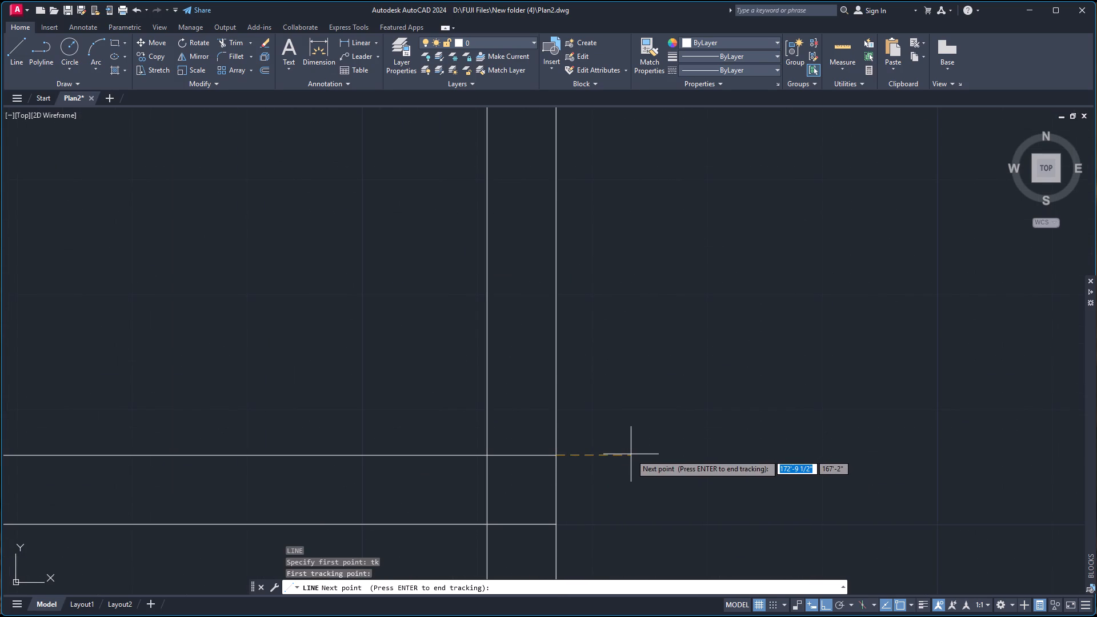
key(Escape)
Draw a closed-end projection 1'-4" long and 6" deep off the partition's right face, in line with the lower 6" horizontal wall.
key(l)
key(Return)
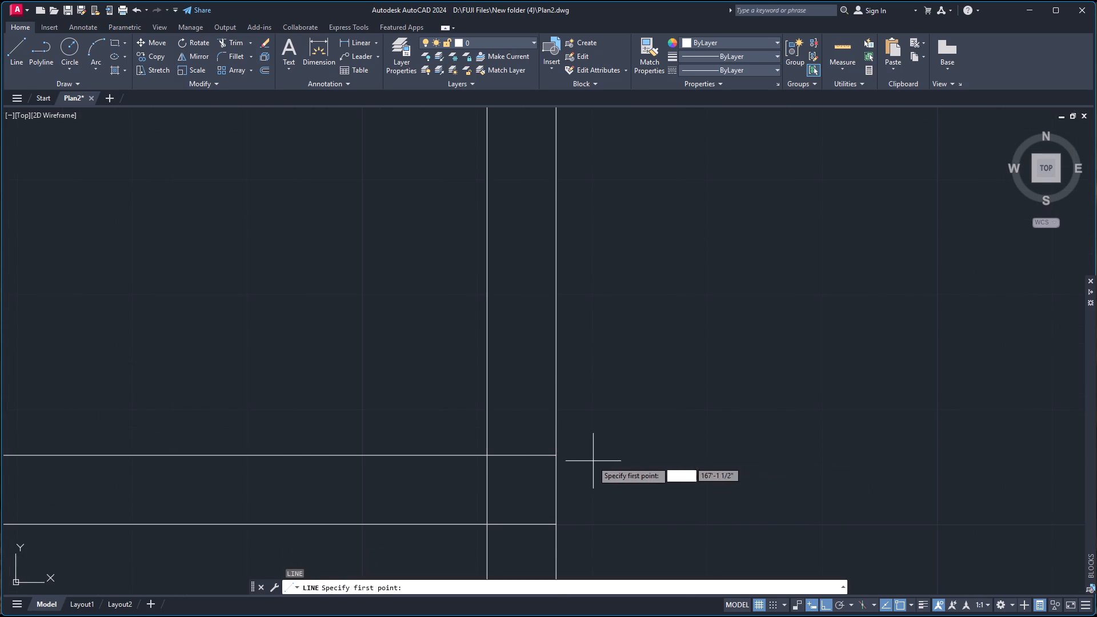
click(554, 456)
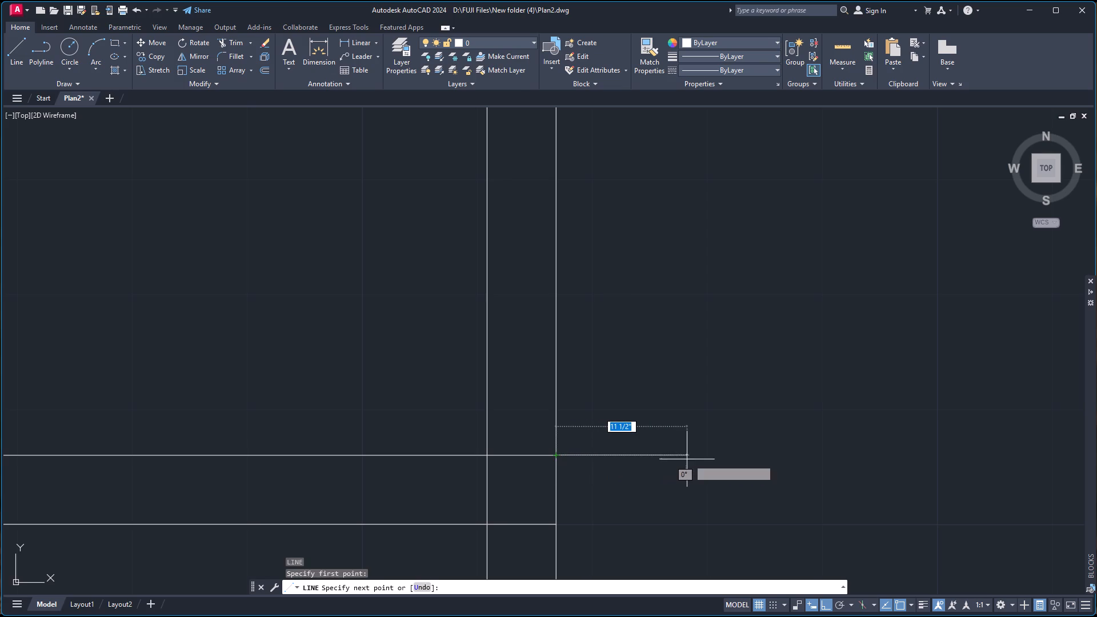
click(741, 462)
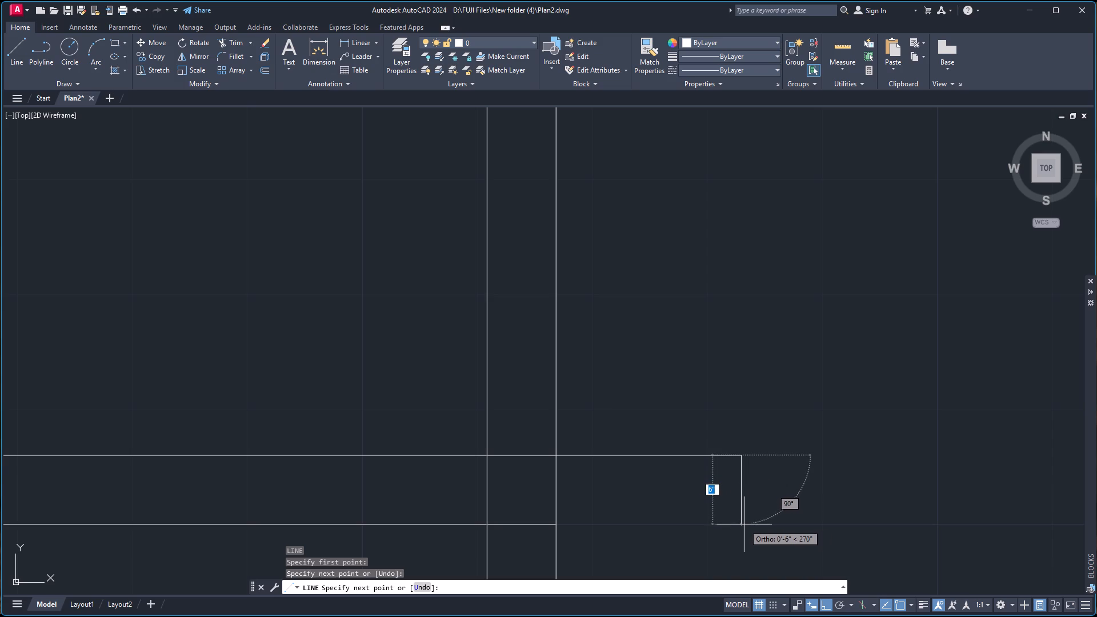
key(6)
key(Return)
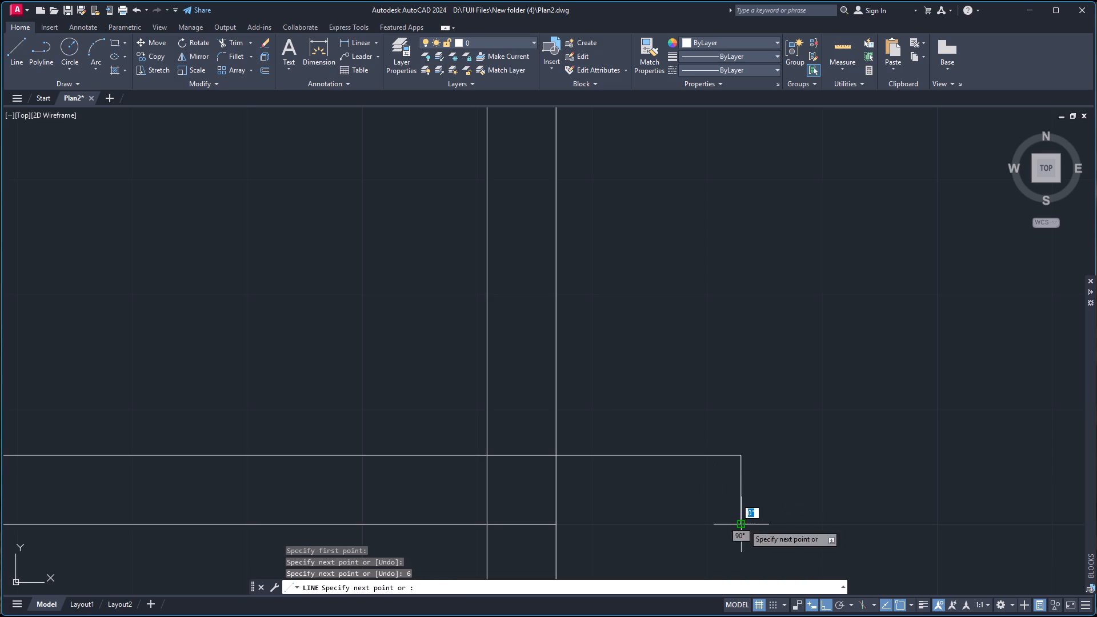
click(557, 523)
key(Escape)
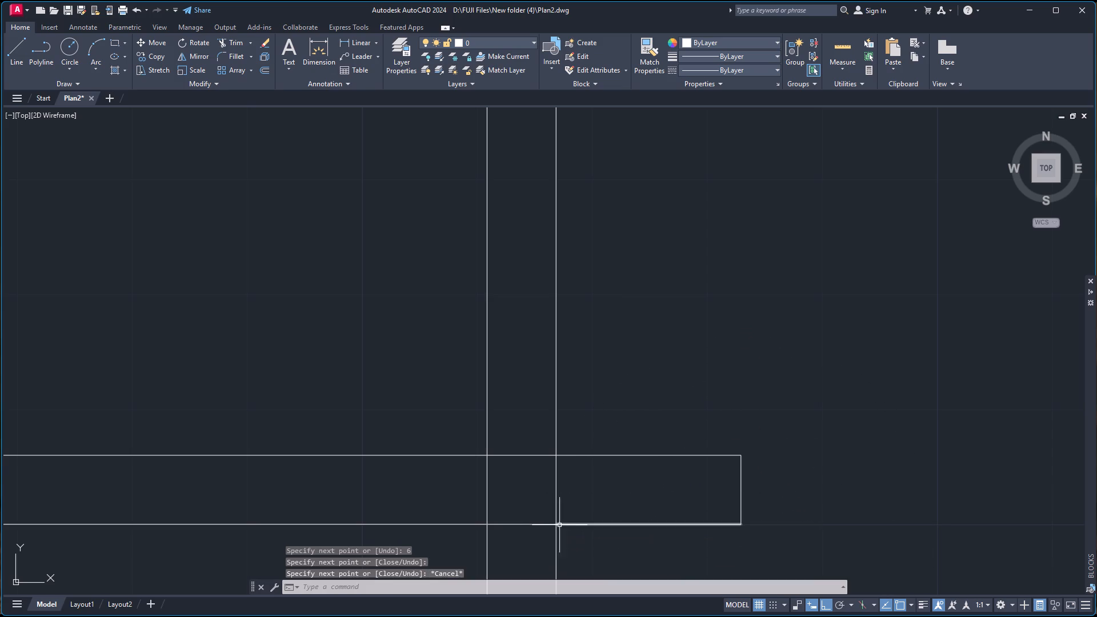
Trim the partition's two lines inside the lower 6" wall, and the wall's upper line between the partition faces.
scroll(645, 426, down, 3)
scroll(691, 398, down, 2)
scroll(726, 346, up, 3)
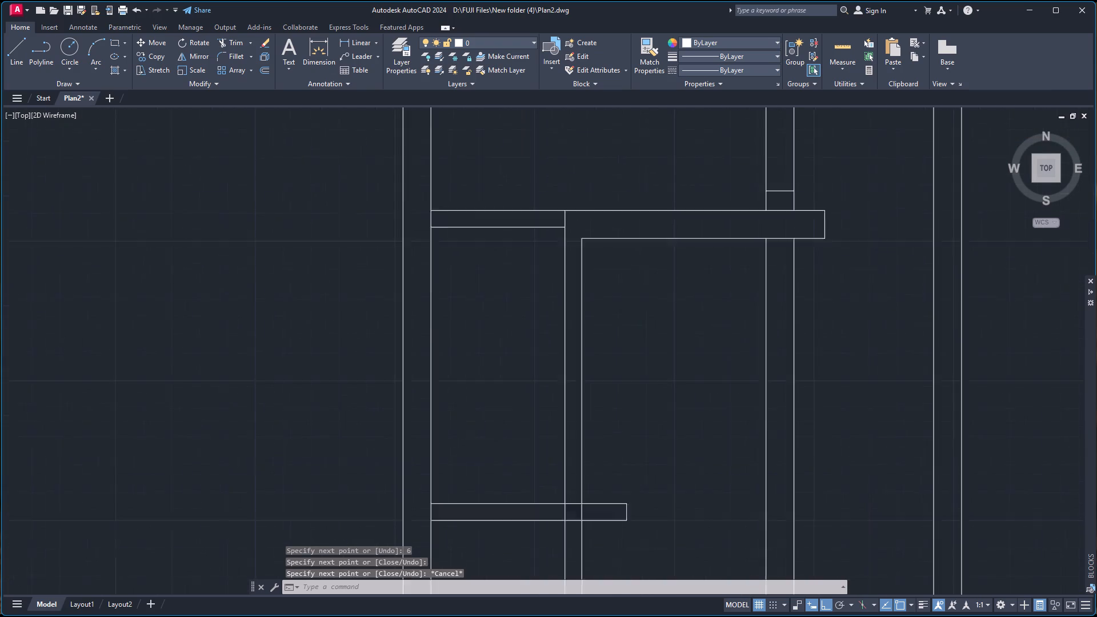
scroll(672, 406, down, 2)
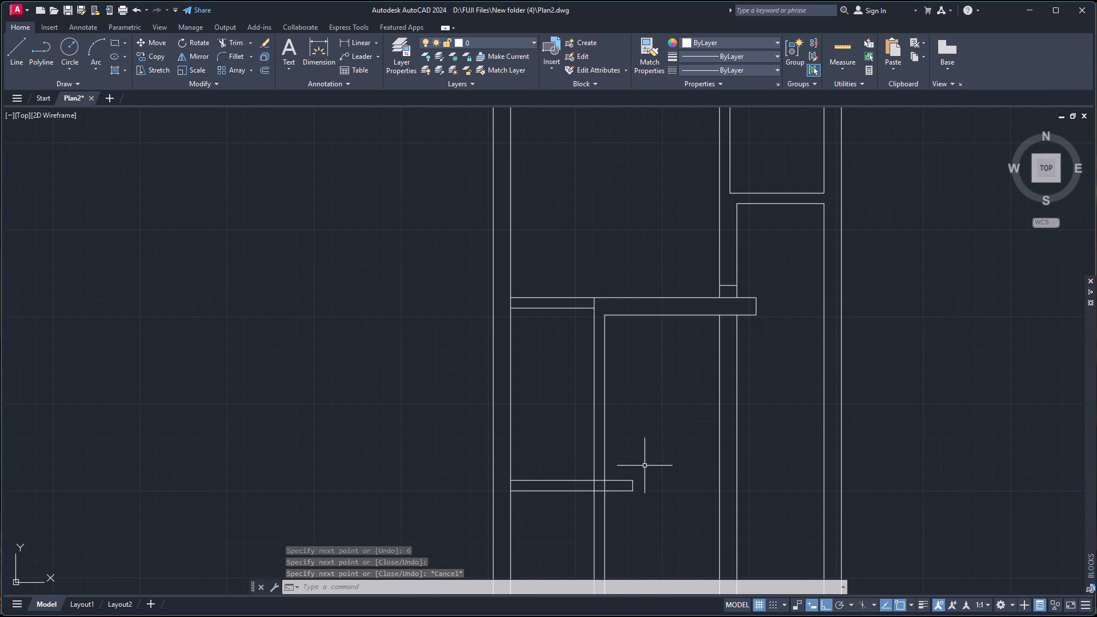
scroll(647, 475, up, 1)
scroll(594, 512, up, 1)
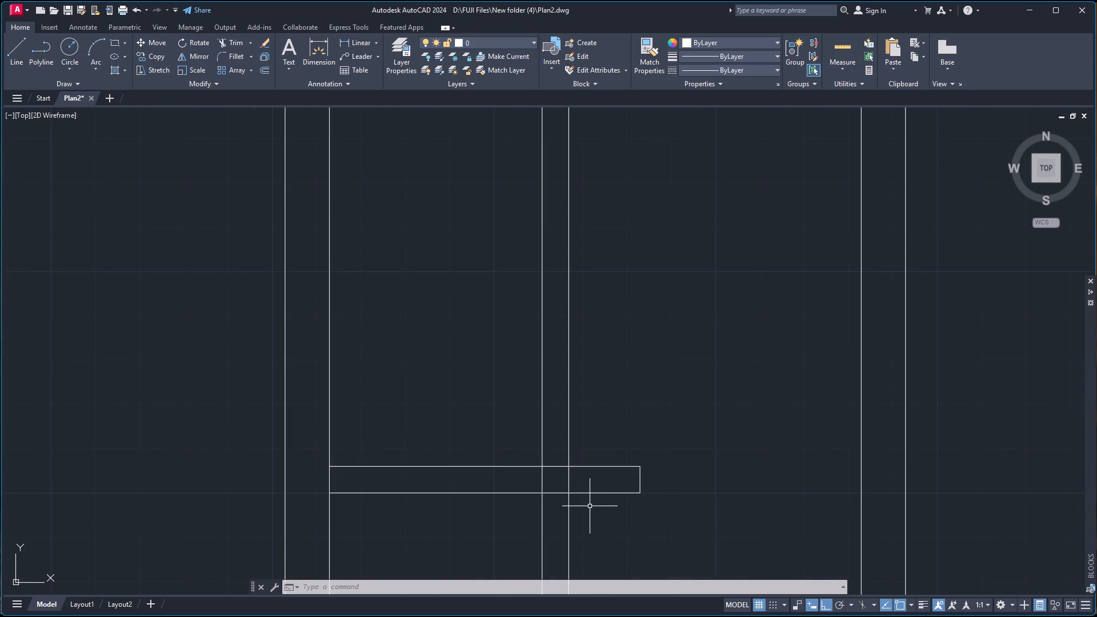
key(t)
key(r)
key(Return)
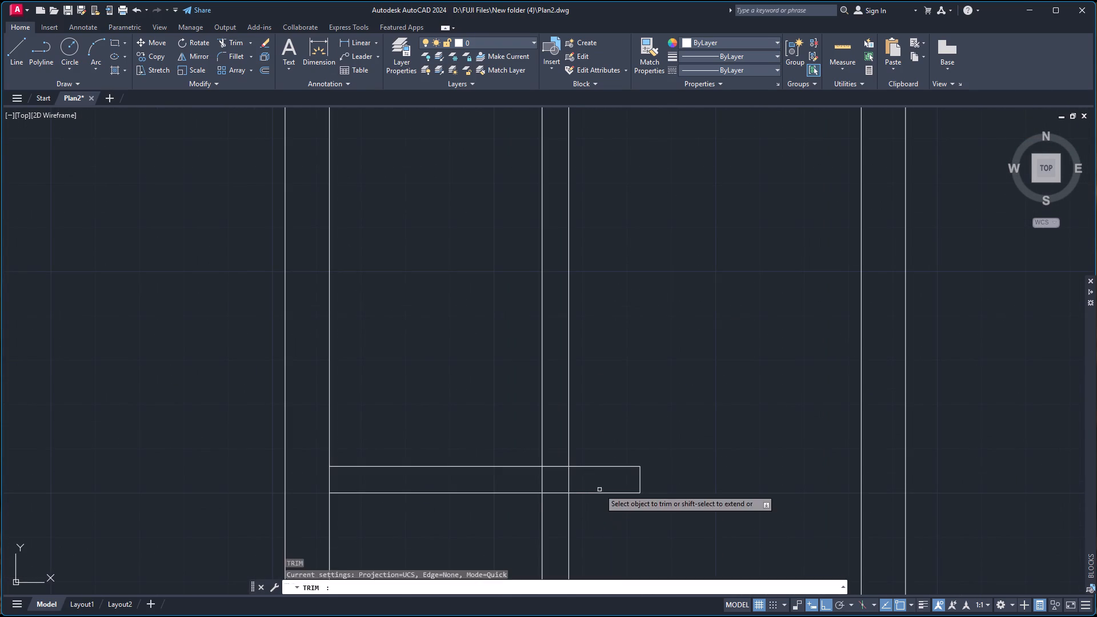
click(533, 483)
click(593, 479)
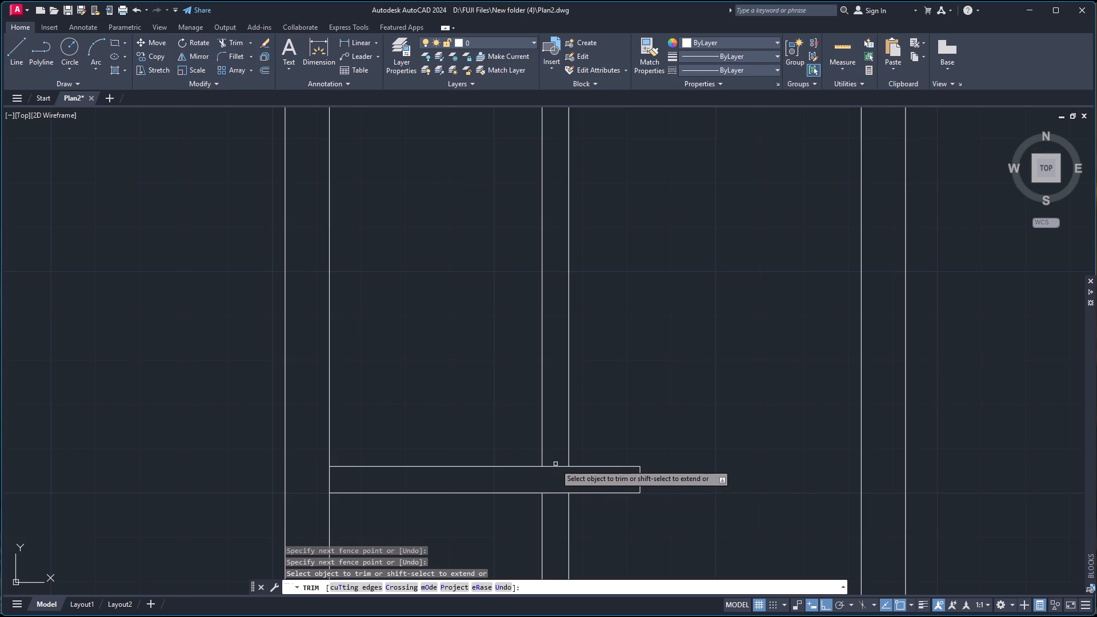
click(555, 466)
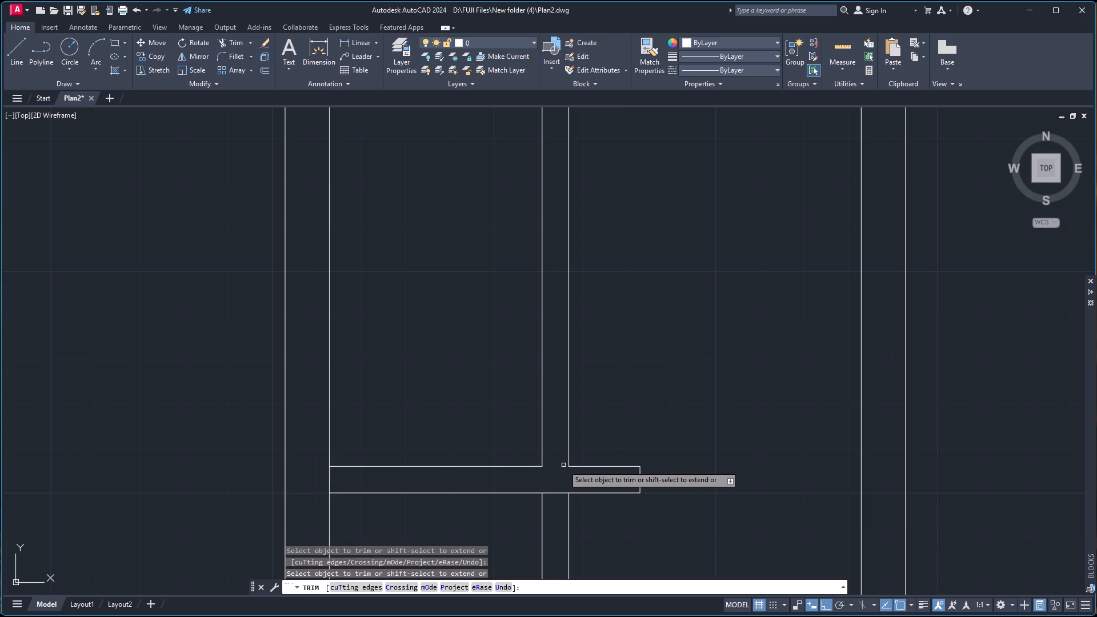
Trim away both partition lines running below the lower 6" horizontal wall.
scroll(578, 475, down, 4)
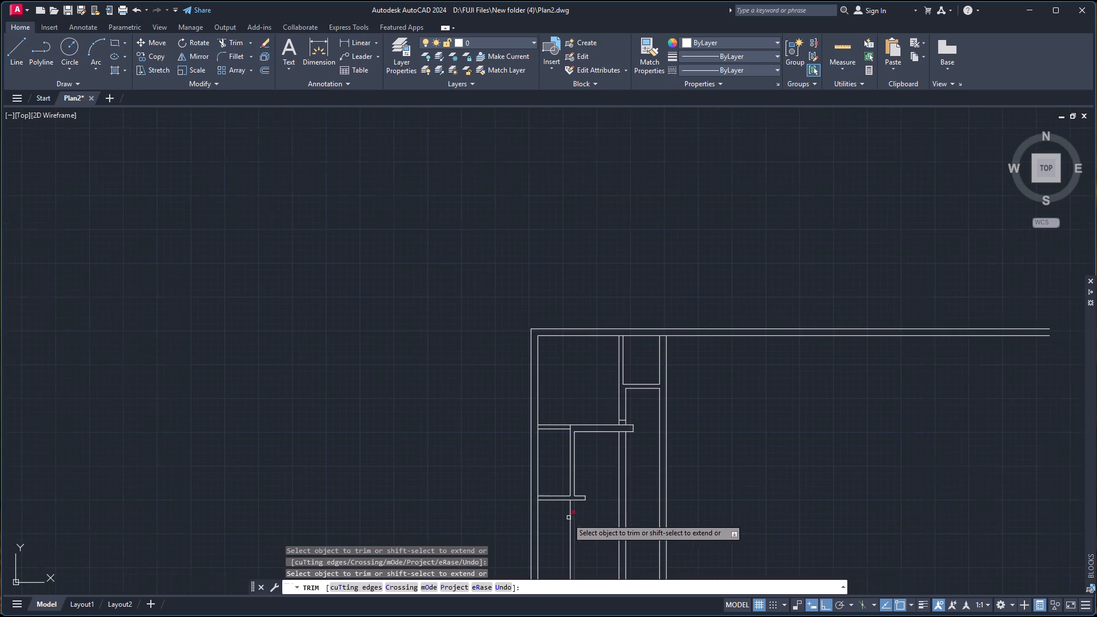
scroll(556, 530, up, 3)
click(572, 512)
click(663, 510)
scroll(680, 418, down, 2)
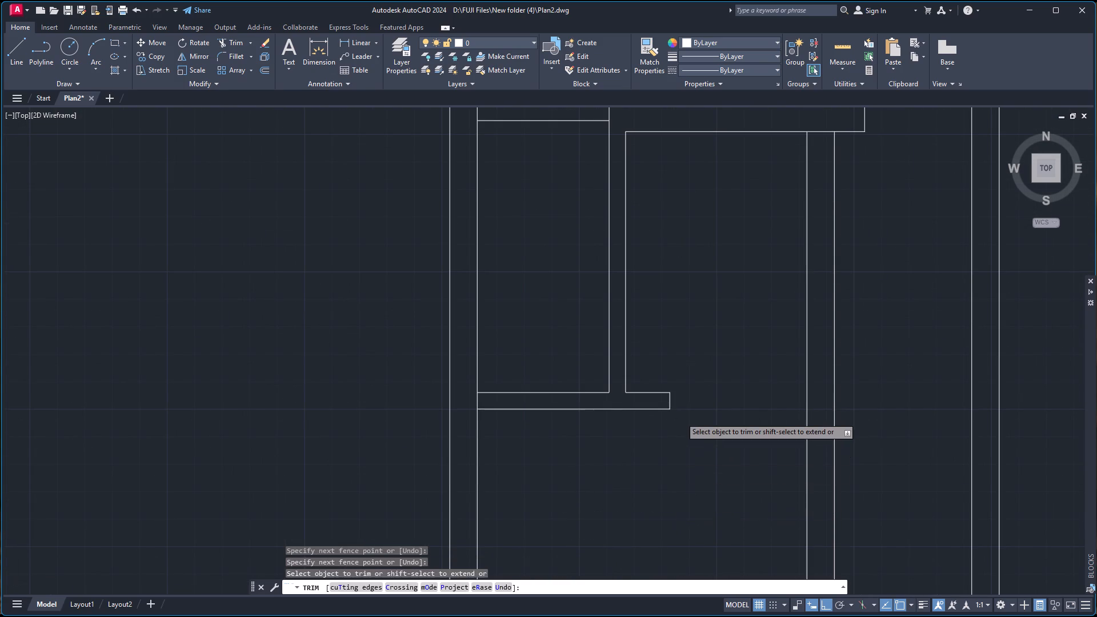
scroll(682, 412, down, 2)
scroll(720, 339, up, 3)
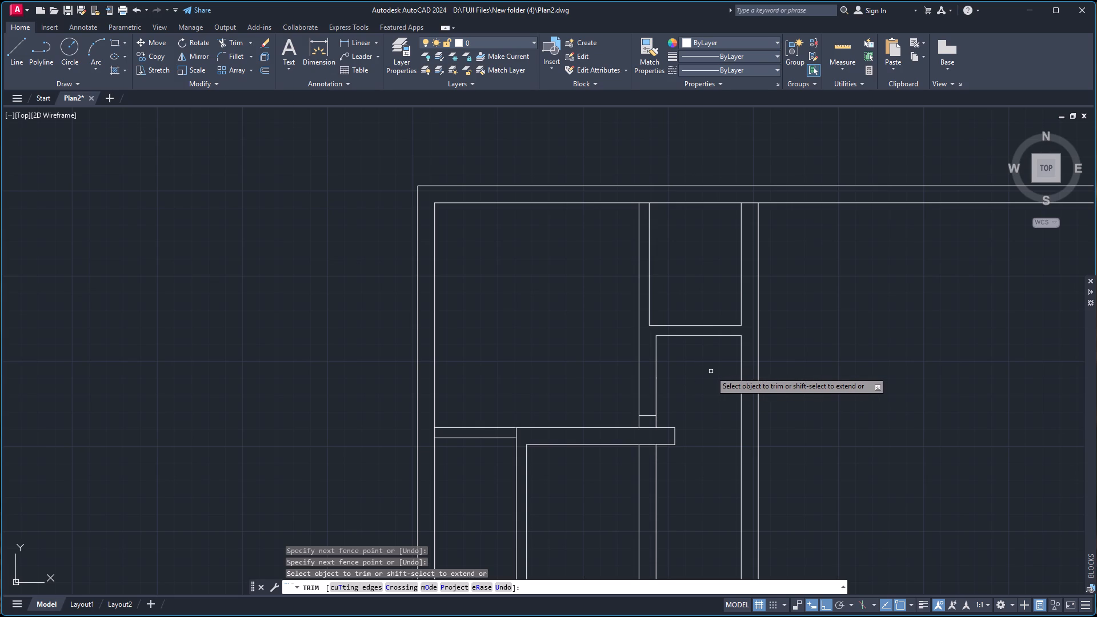
key(Escape)
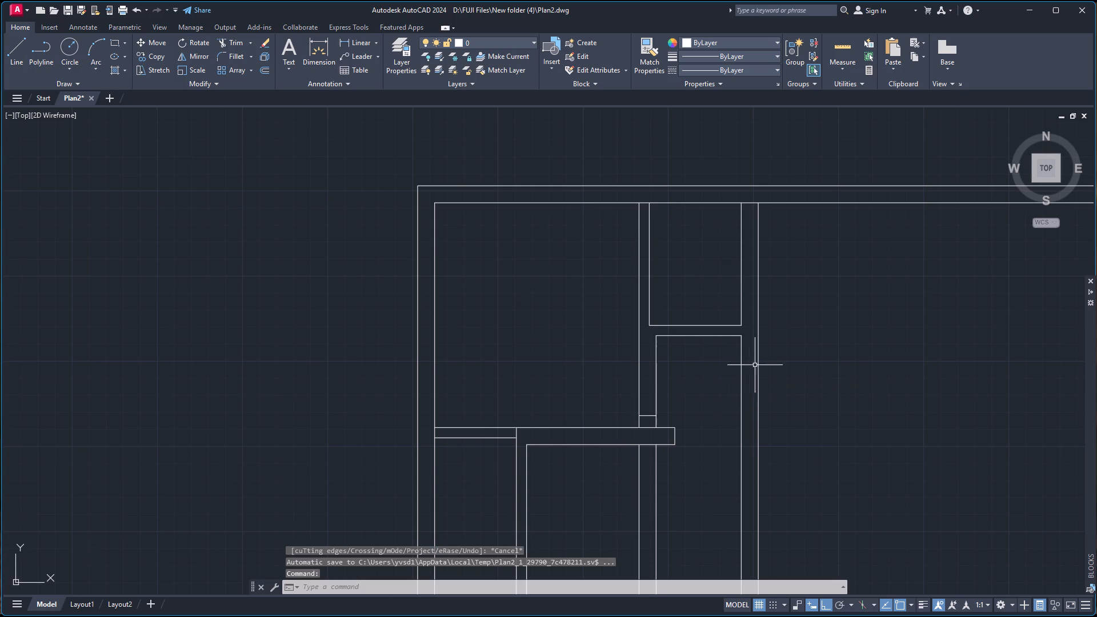
Offset the rightmost vertical wall's right face 10' to the right, and offset the resulting line another 10" to form a wall.
key(o)
key(Return)
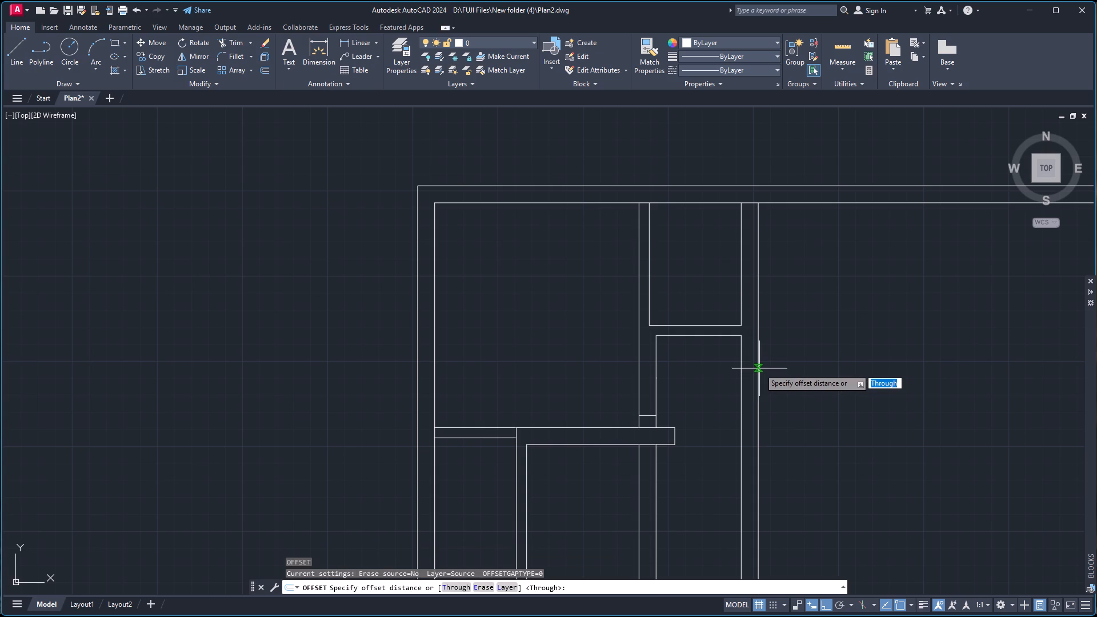
key(Return)
click(758, 366)
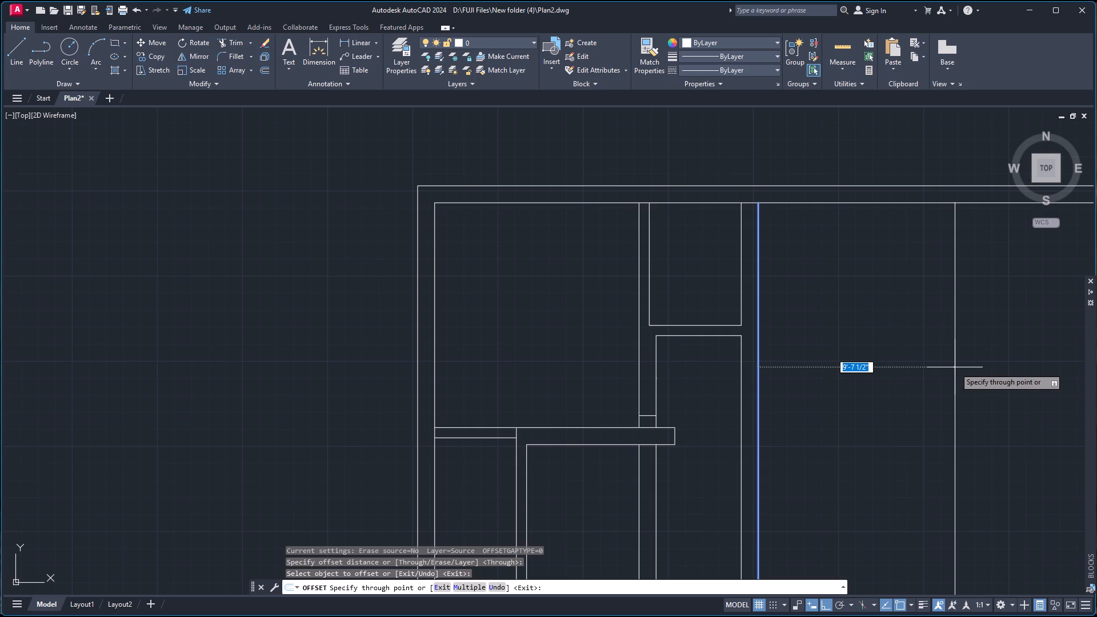
text(10')
key(Return)
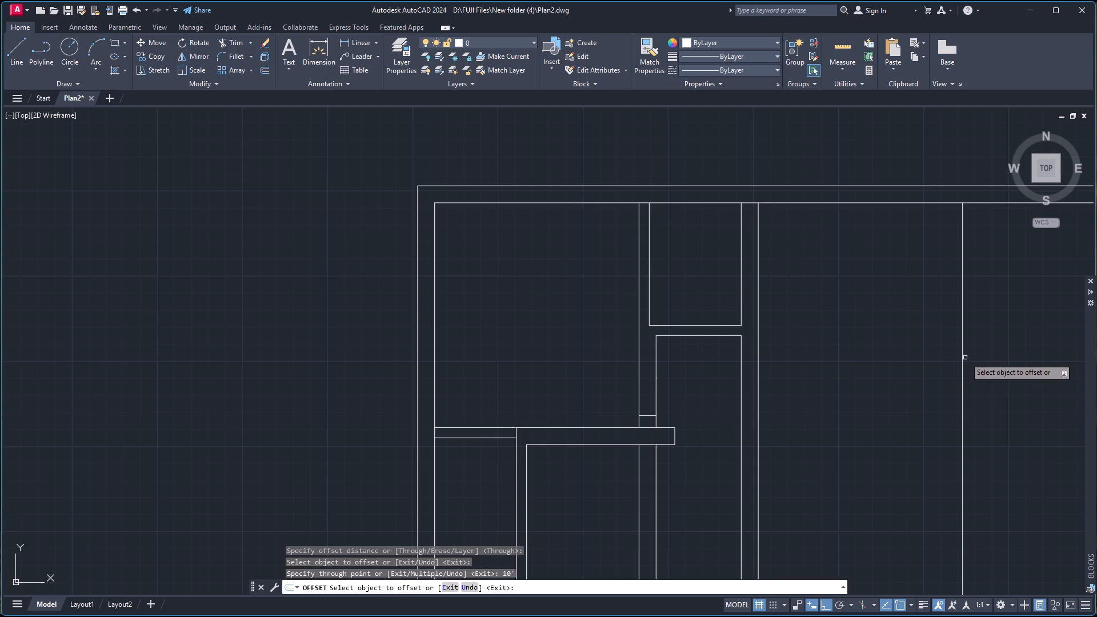
click(961, 363)
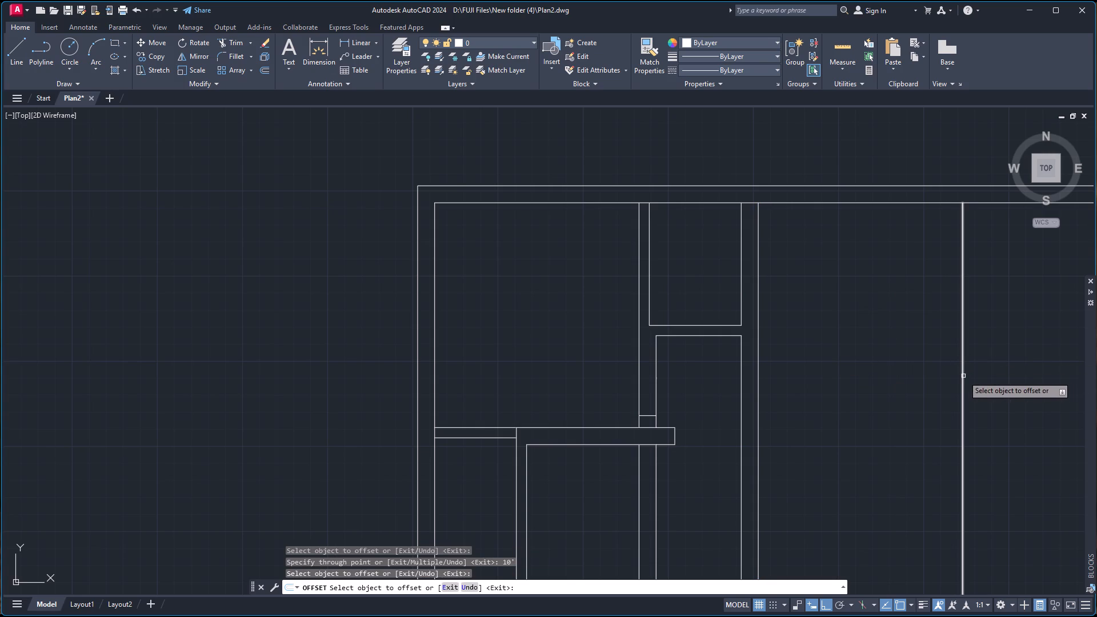
click(963, 375)
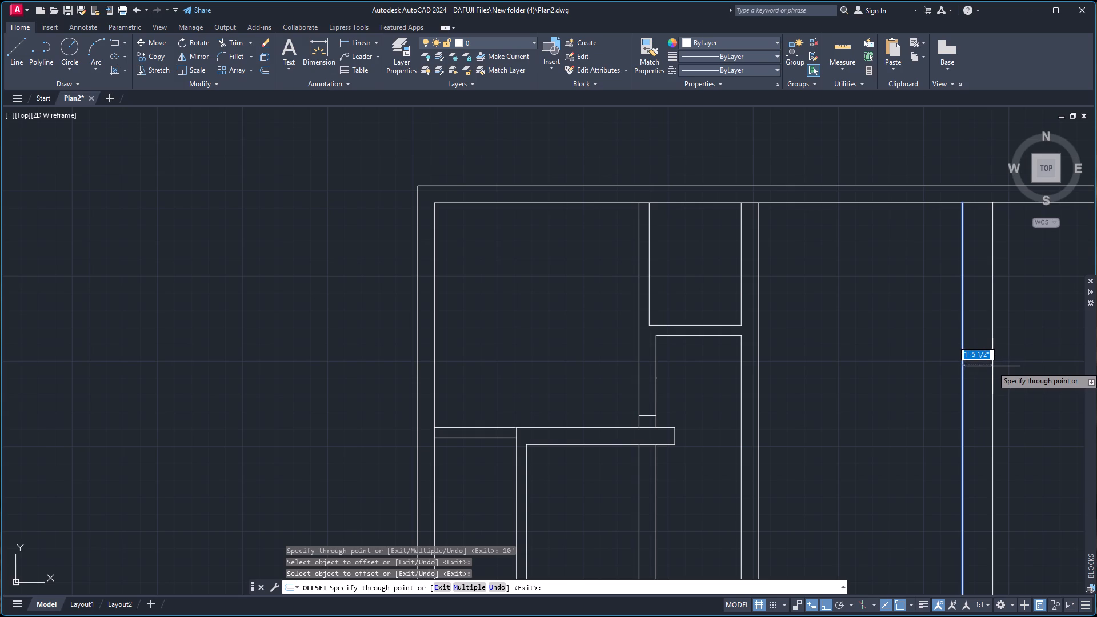
text(10)
key(Return)
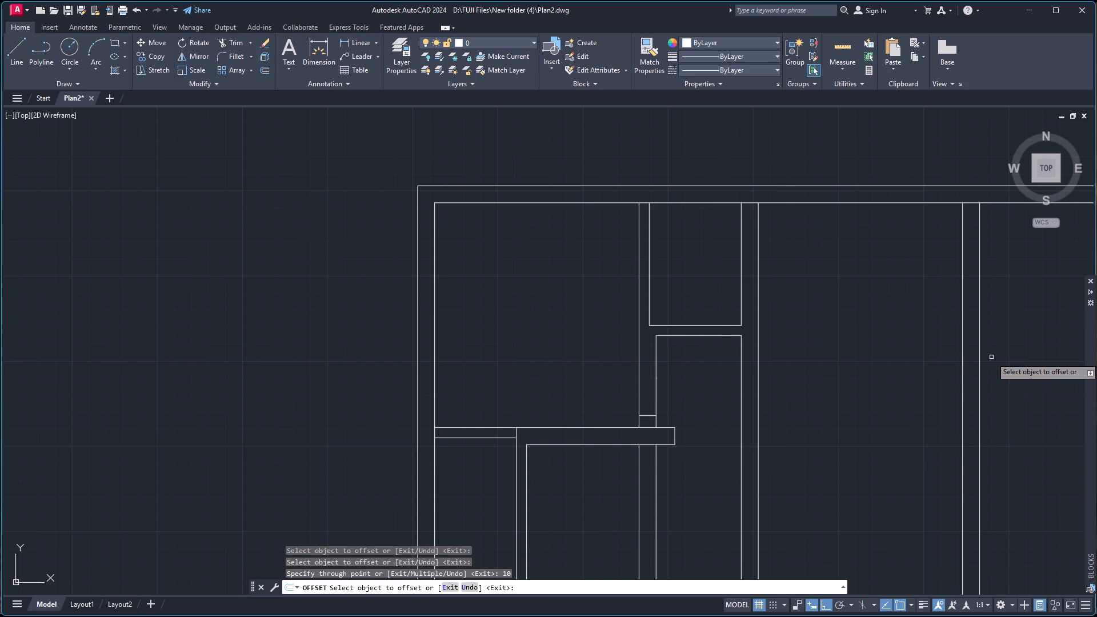
key(Escape)
Extend the new 10" wall's outer line up to the top wall's outer line.
text(ex)
key(Return)
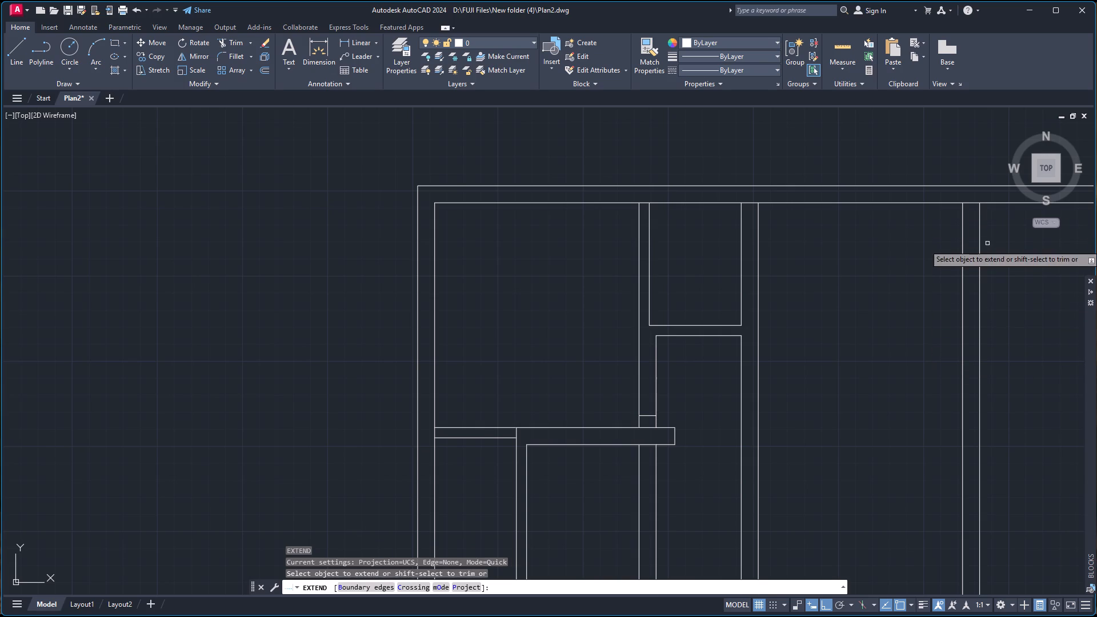
click(979, 225)
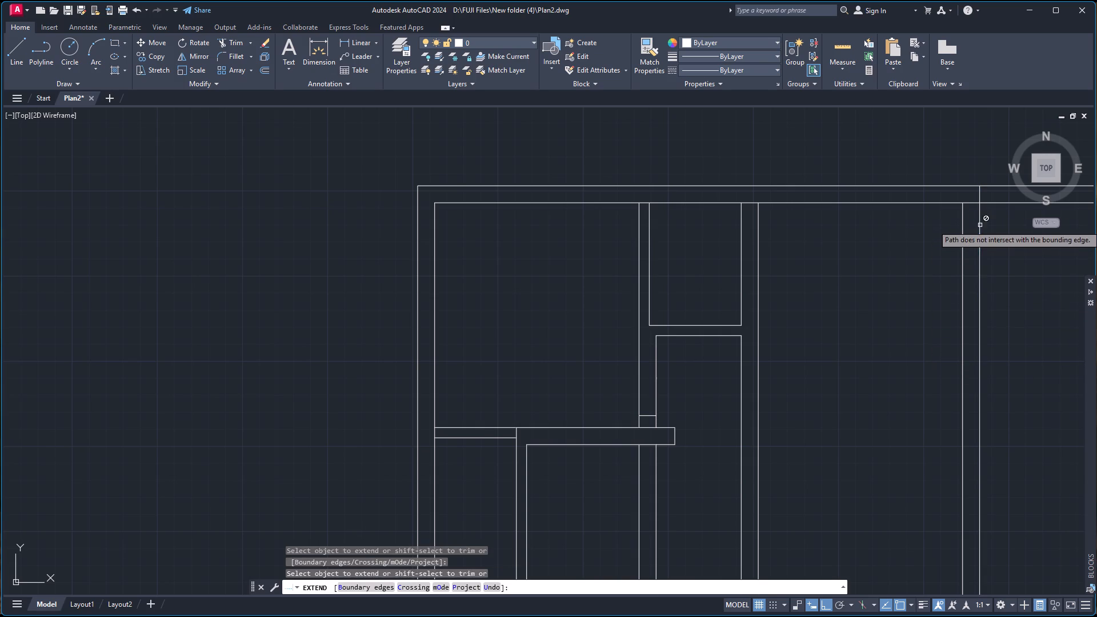
key(Escape)
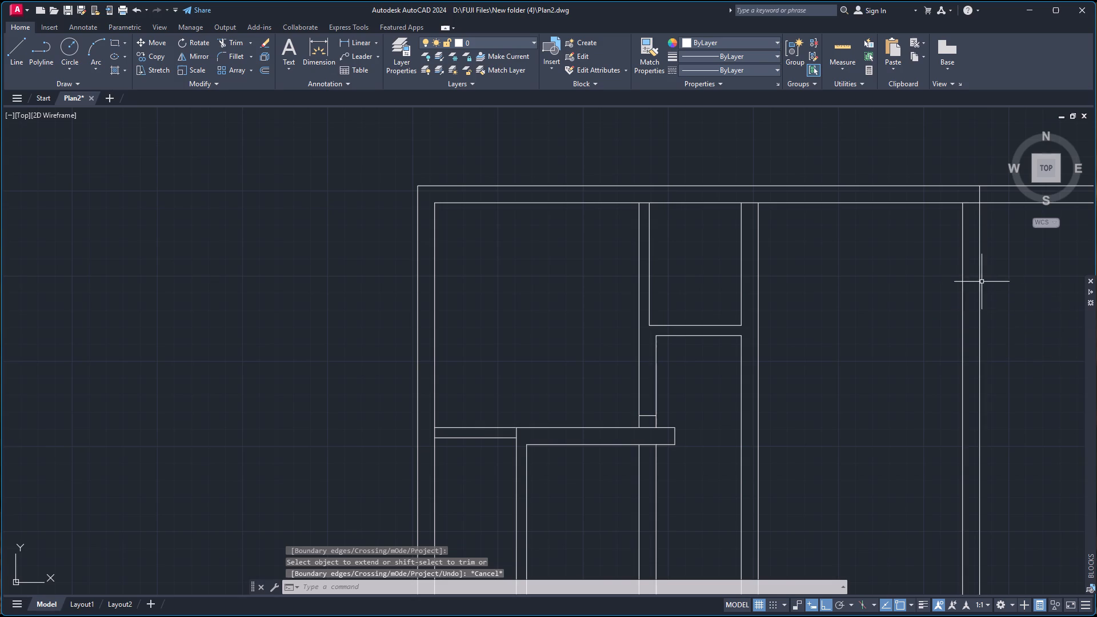
Trim both top wall lines where they run past the new right-hand wall.
scroll(1001, 276, down, 4)
scroll(1041, 309, up, 2)
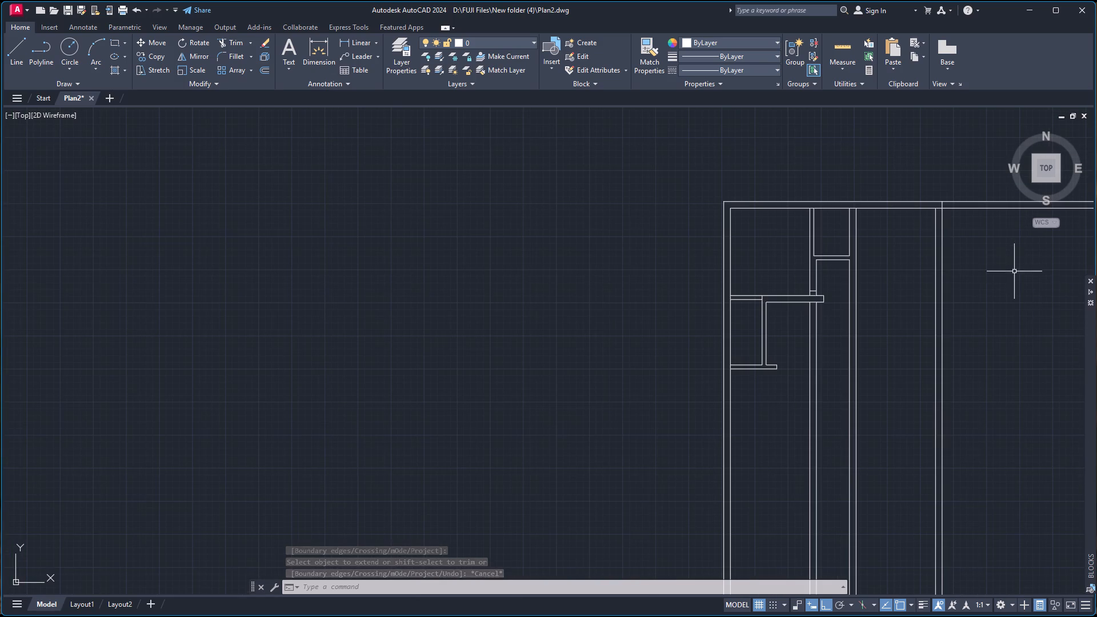
key(t)
key(r)
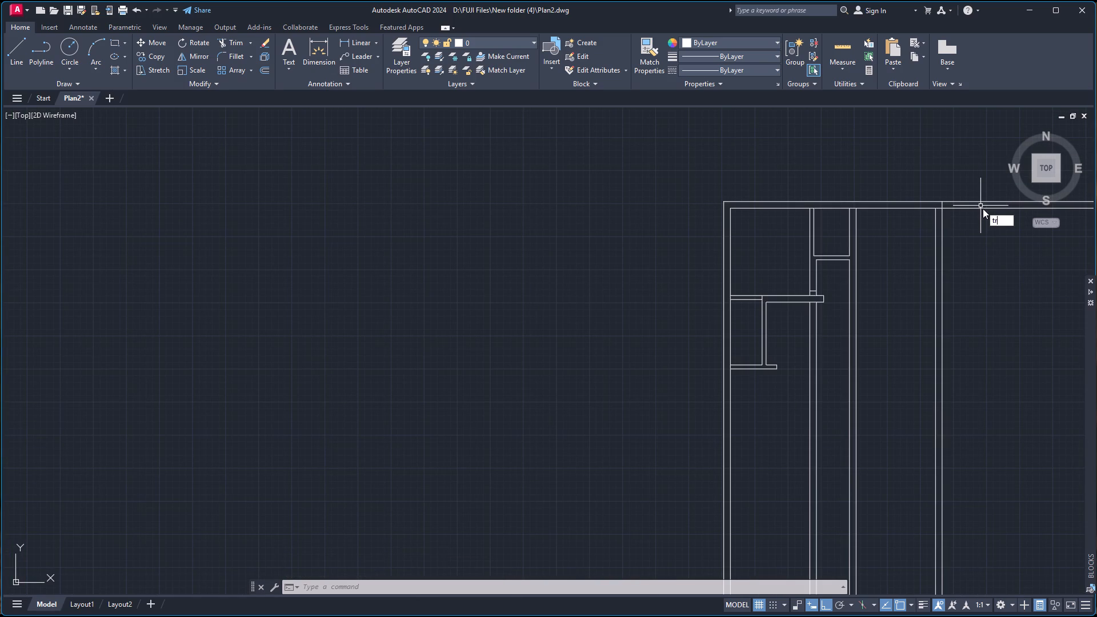
key(Return)
click(979, 187)
click(988, 241)
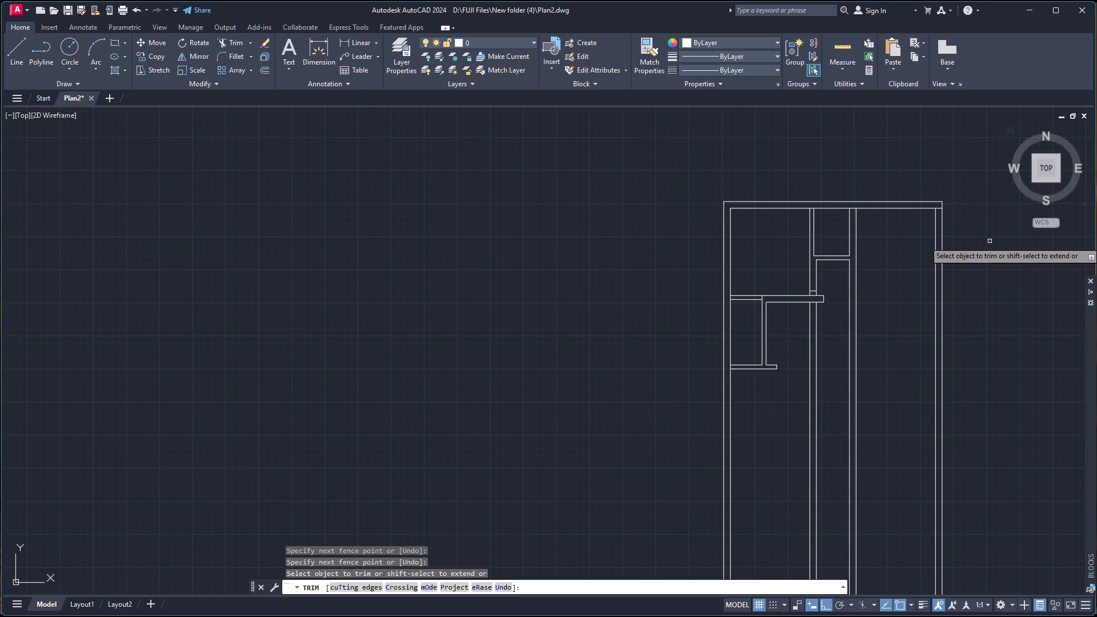
Trim the top wall's inner line between the right-hand wall's two faces to clean up the upper-right corner.
scroll(919, 215, up, 4)
scroll(988, 188, down, 3)
scroll(1003, 179, up, 3)
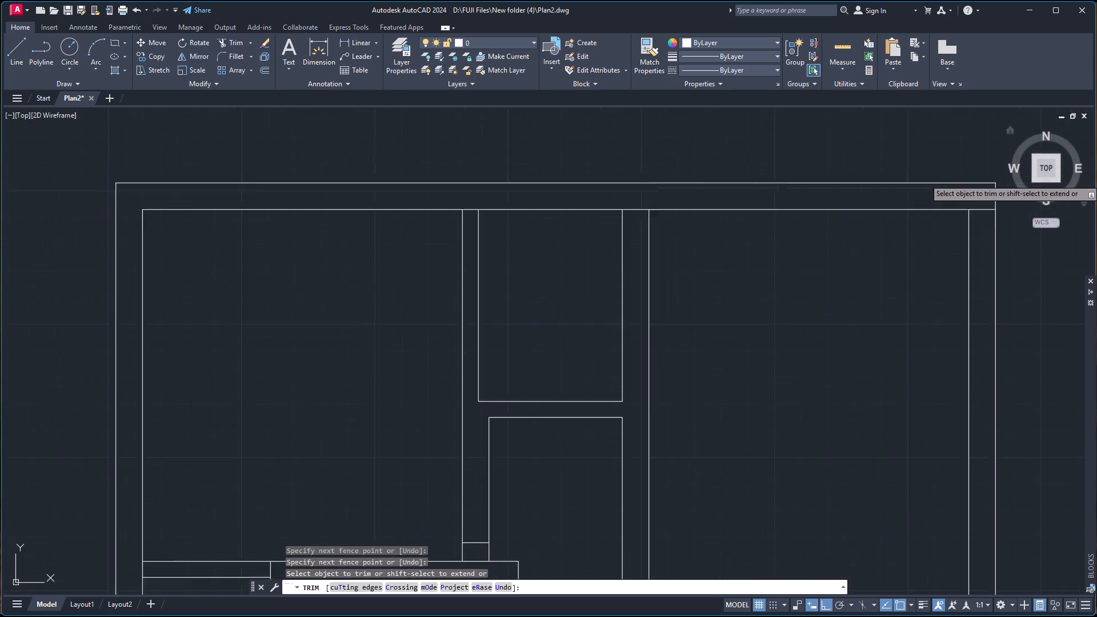
click(974, 222)
click(972, 244)
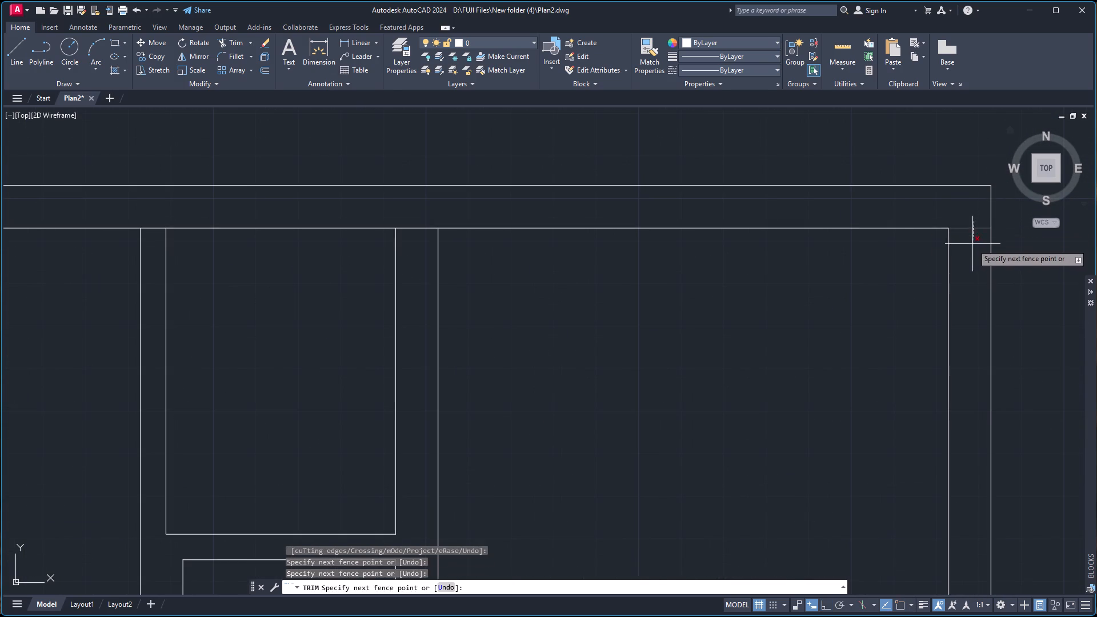
scroll(976, 257, down, 5)
scroll(977, 372, up, 3)
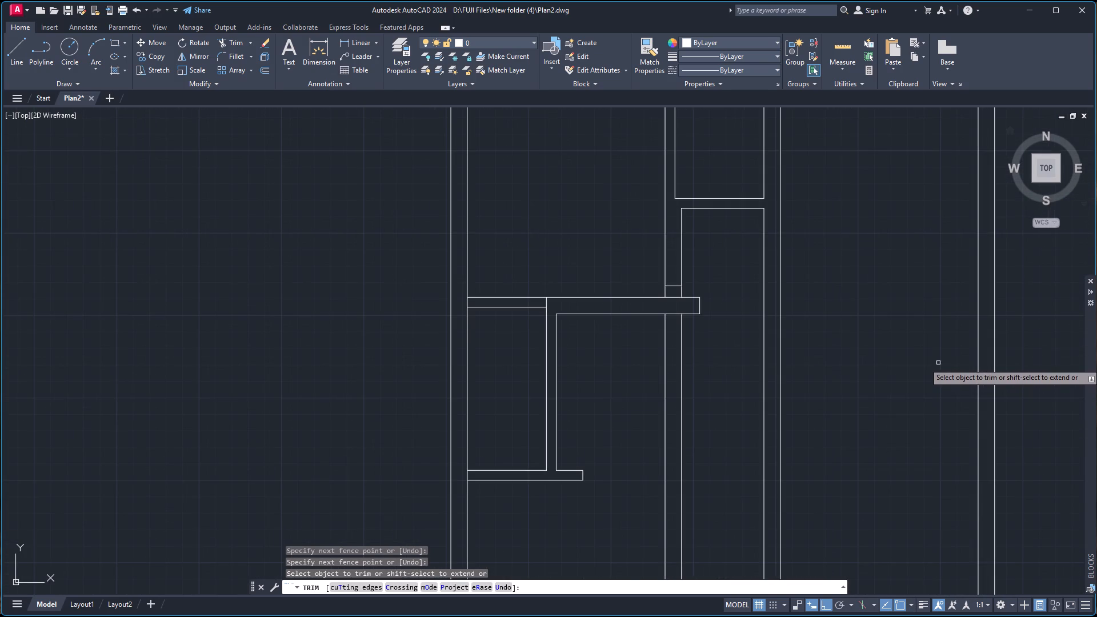
scroll(909, 315, down, 2)
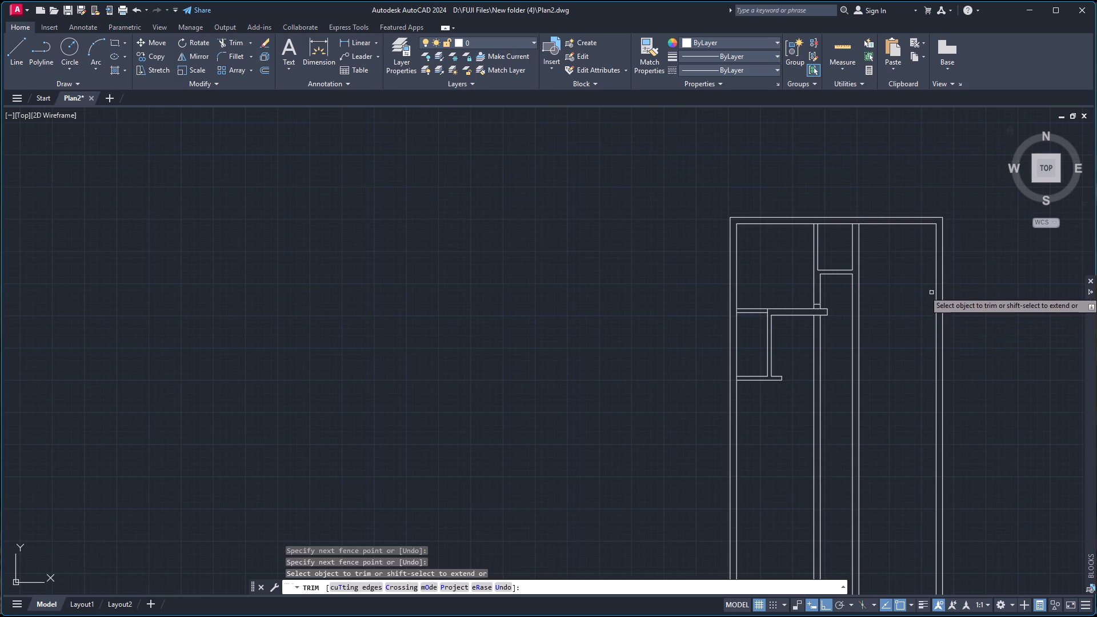
scroll(914, 215, up, 2)
key(space)
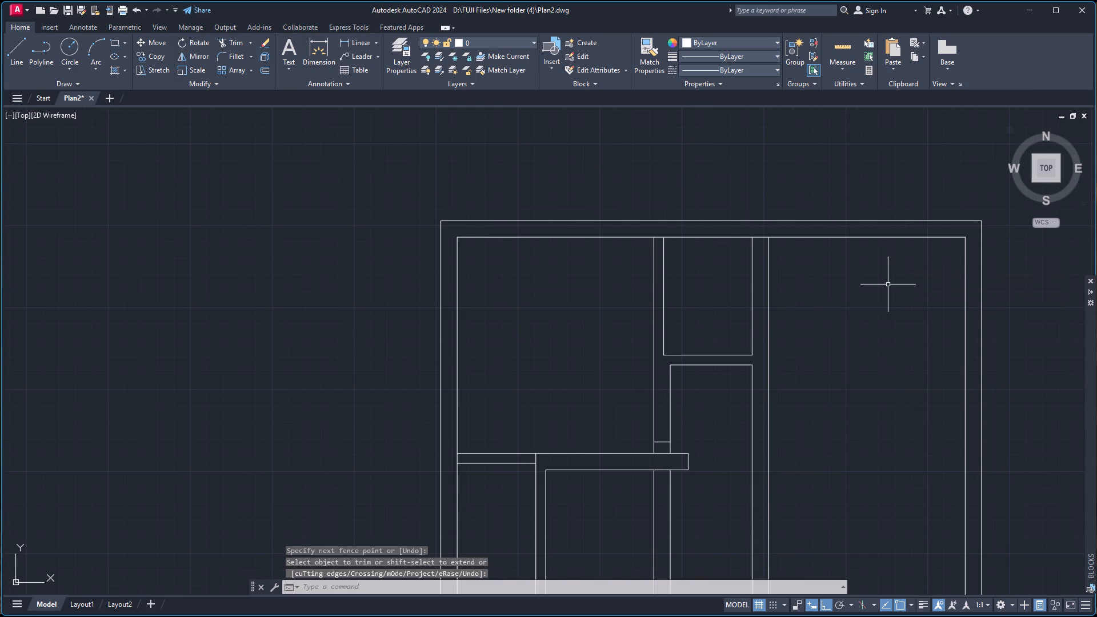
Start a through-point offset of the top wall's inner line downward into the plan.
key(o)
key(Return)
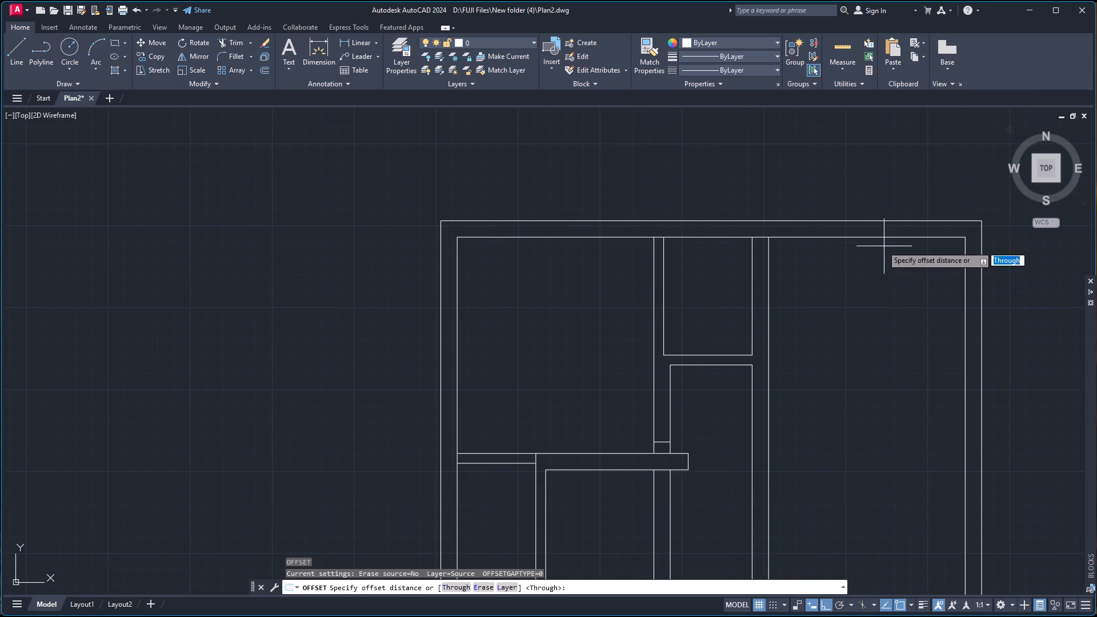
key(Return)
click(871, 237)
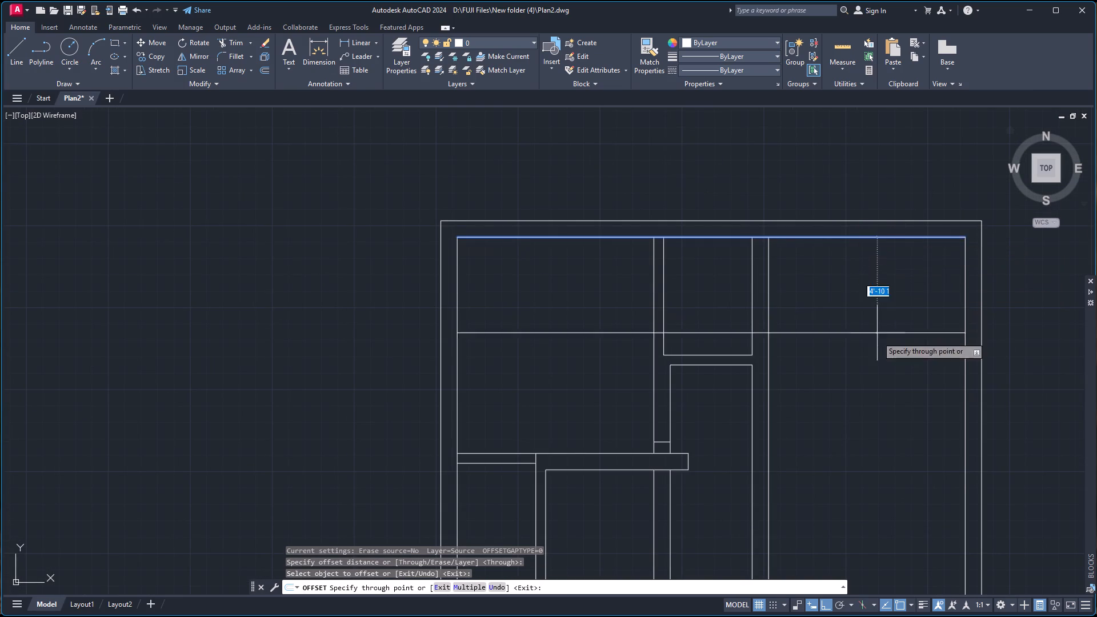
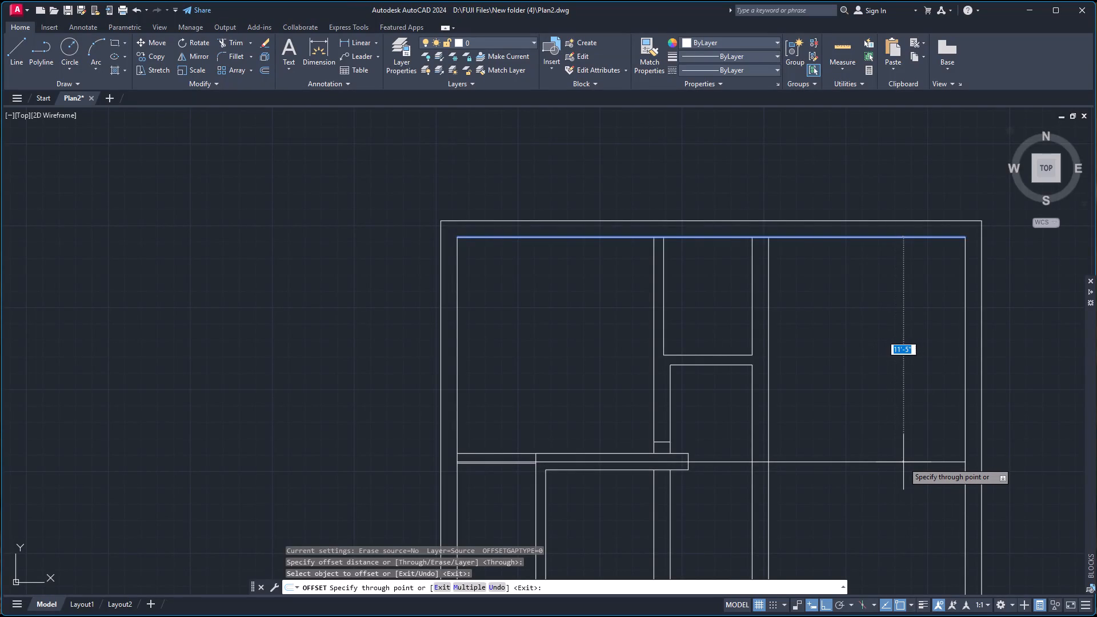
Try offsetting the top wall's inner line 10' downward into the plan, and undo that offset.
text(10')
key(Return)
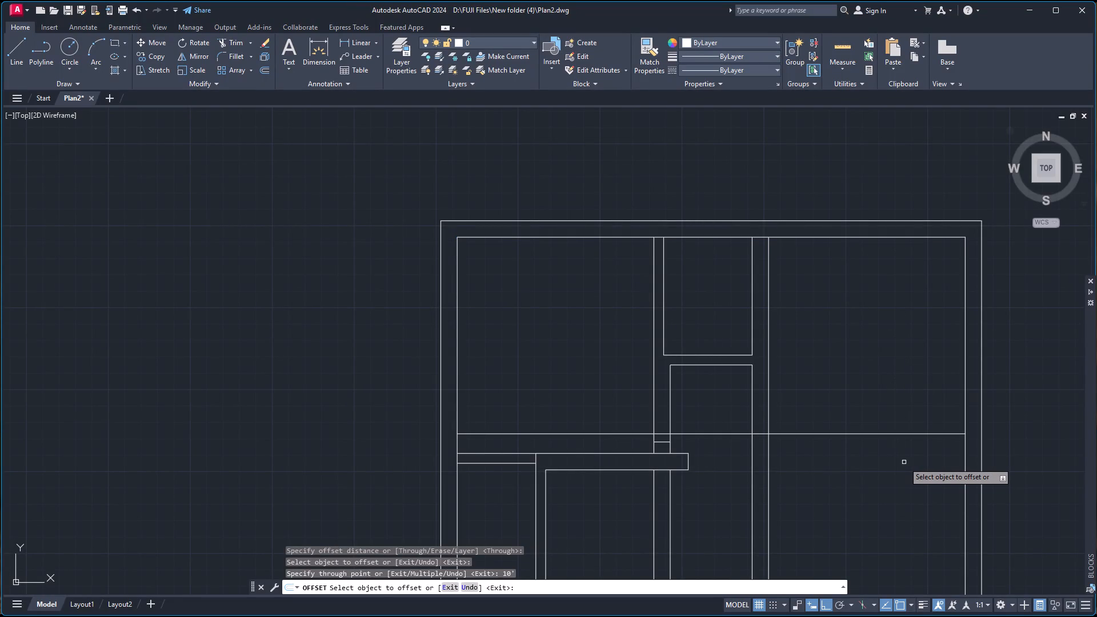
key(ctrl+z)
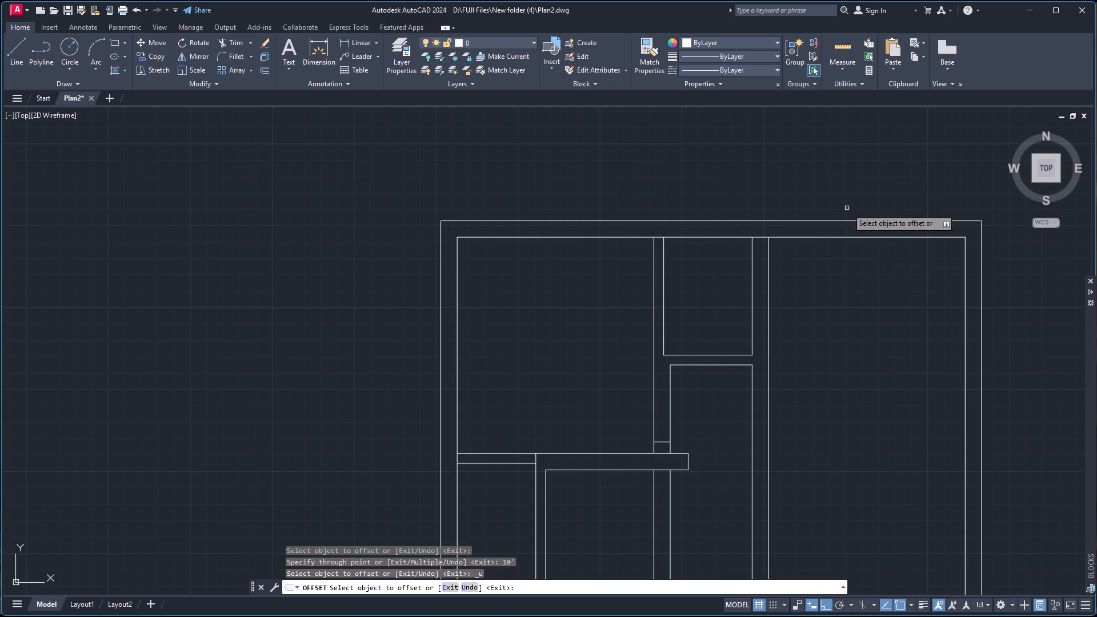
Offset the top wall's inner line 11' downward, and offset that copy a further 10" down to form a horizontal wall.
click(862, 236)
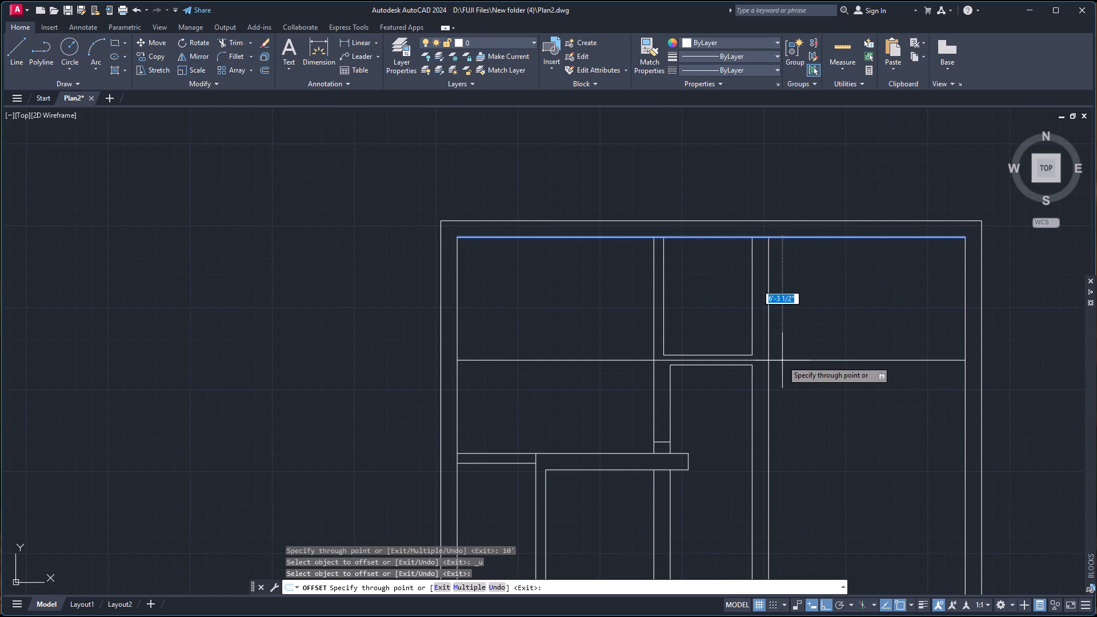
text(11)
key(apostrophe)
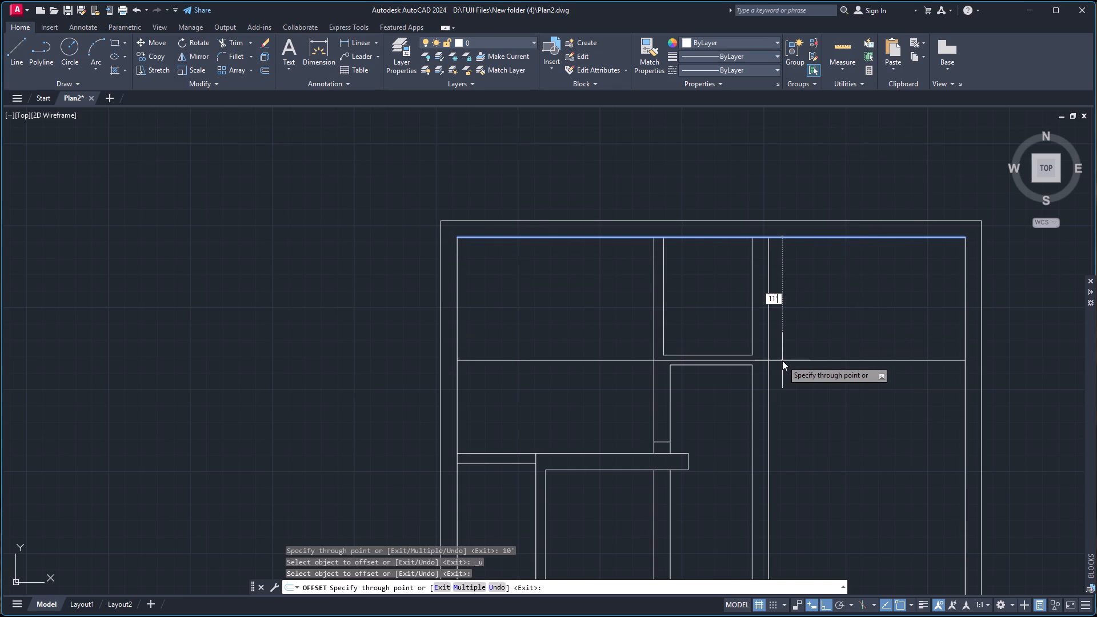
key(Return)
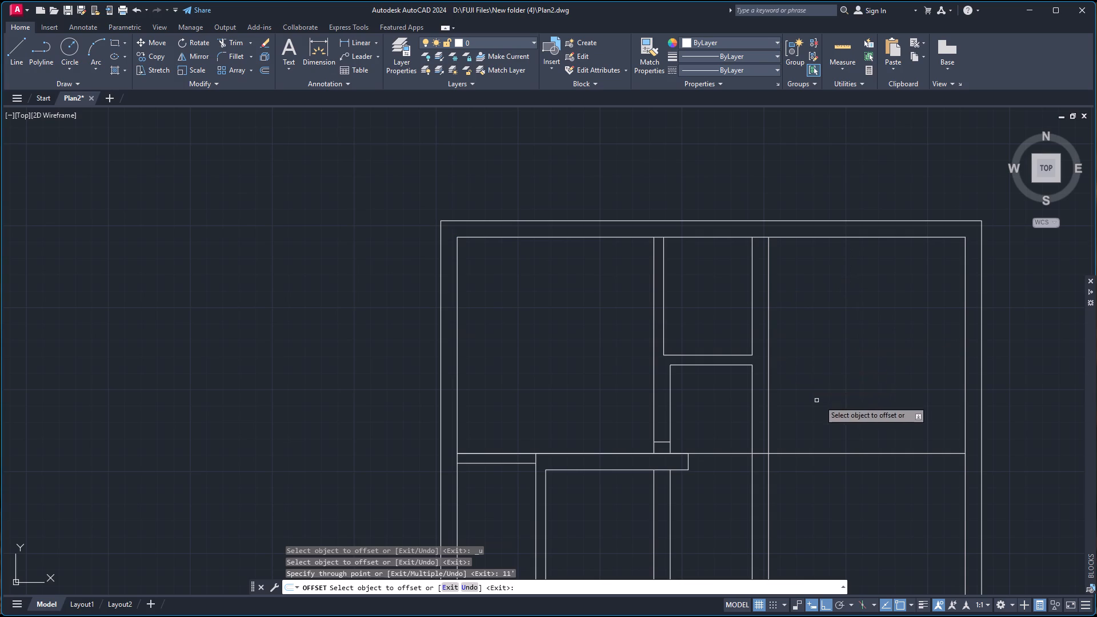
click(845, 454)
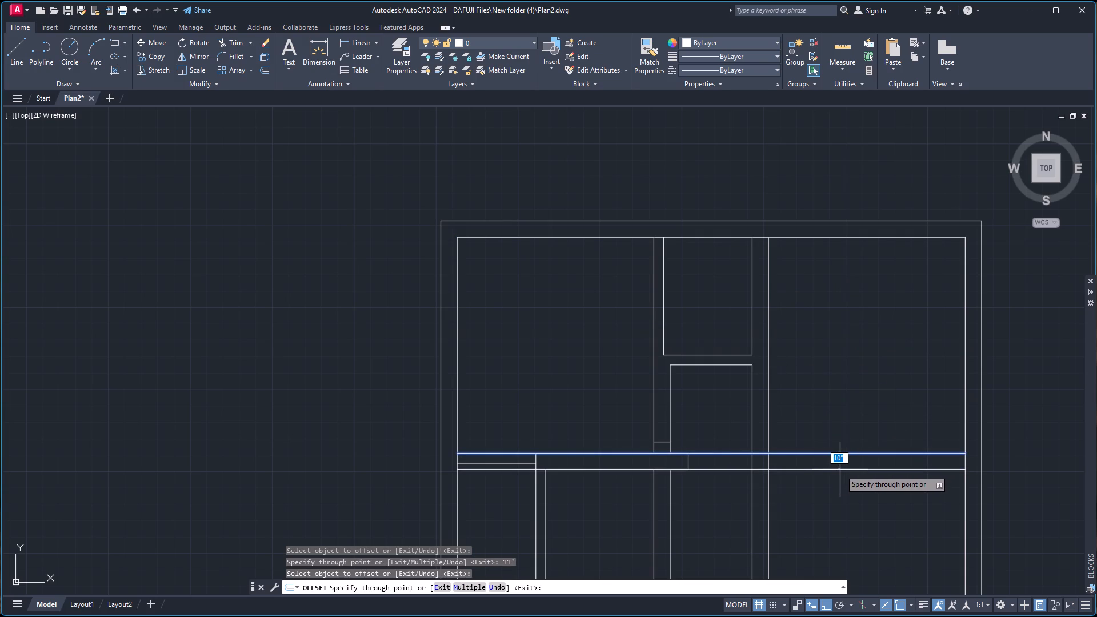
text(10)
key(Return)
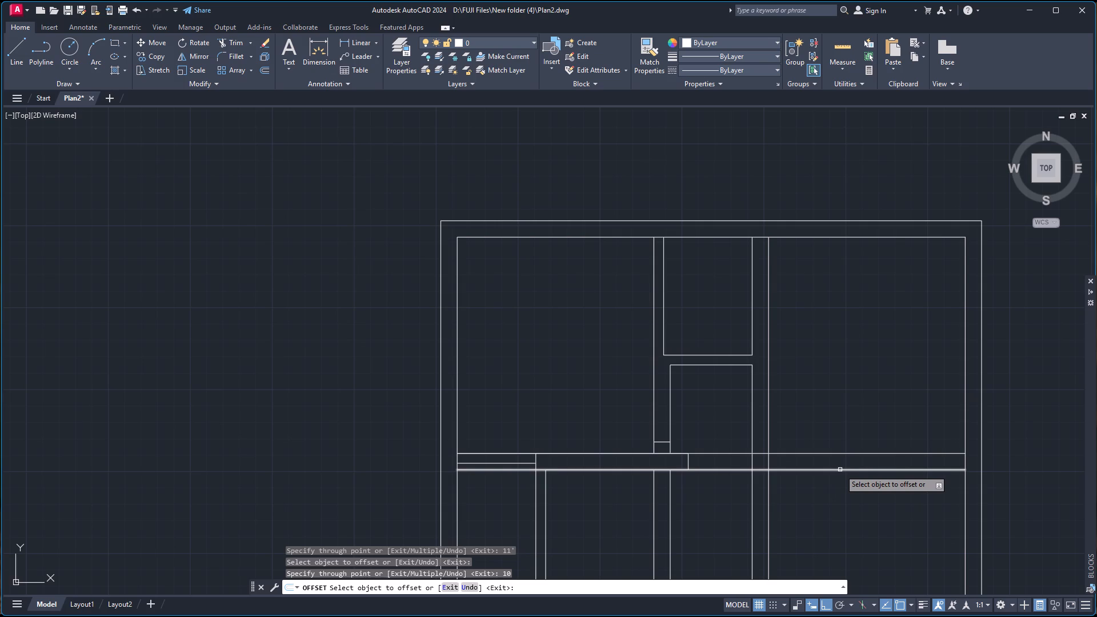
key(Escape)
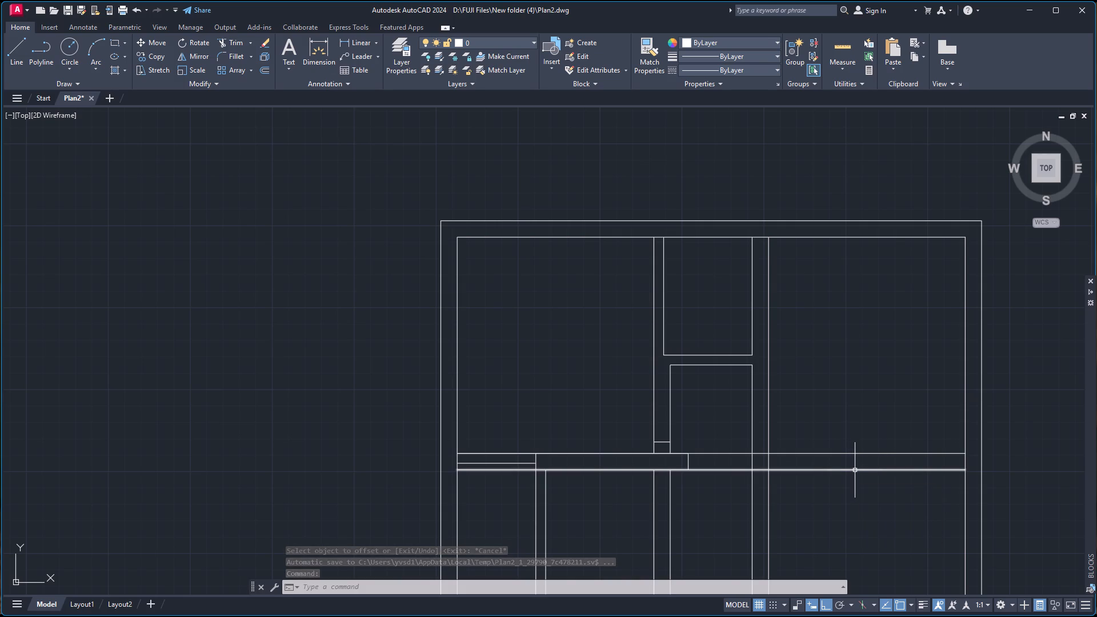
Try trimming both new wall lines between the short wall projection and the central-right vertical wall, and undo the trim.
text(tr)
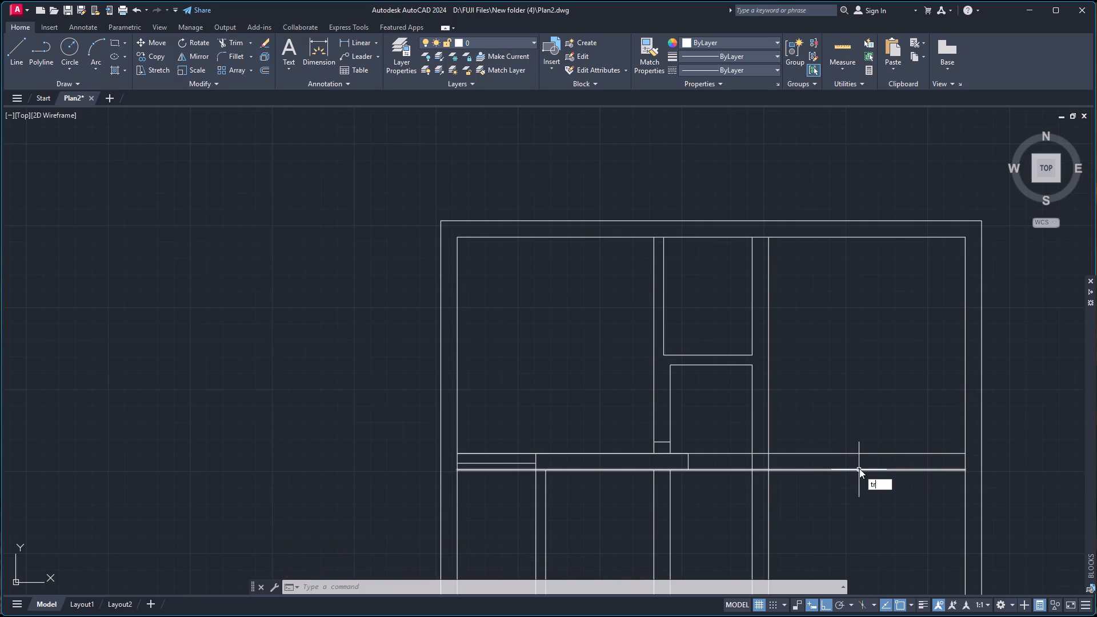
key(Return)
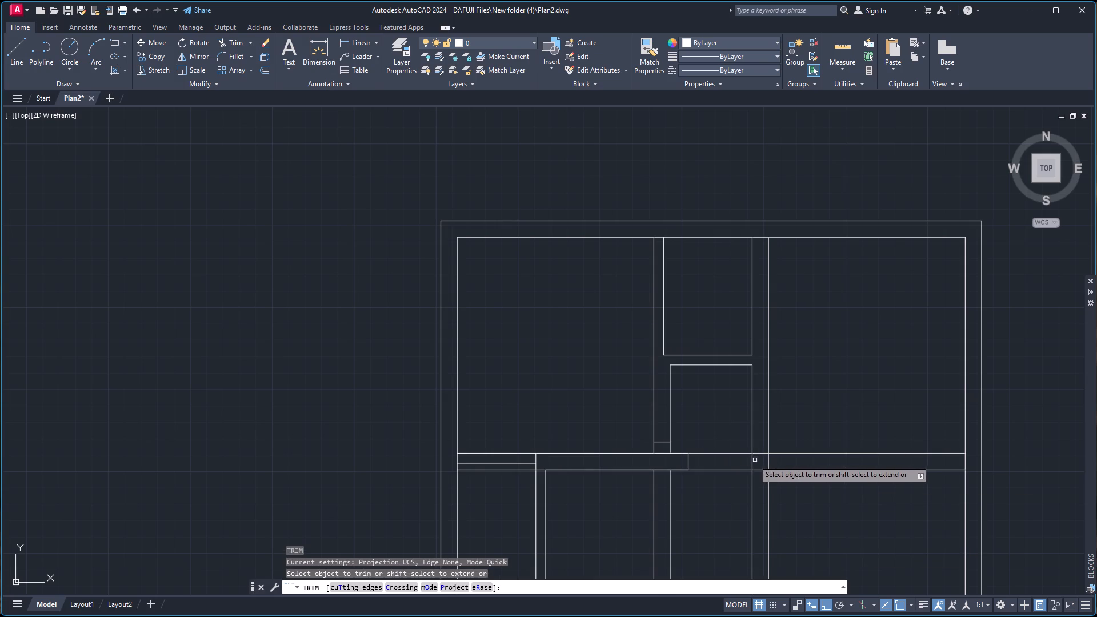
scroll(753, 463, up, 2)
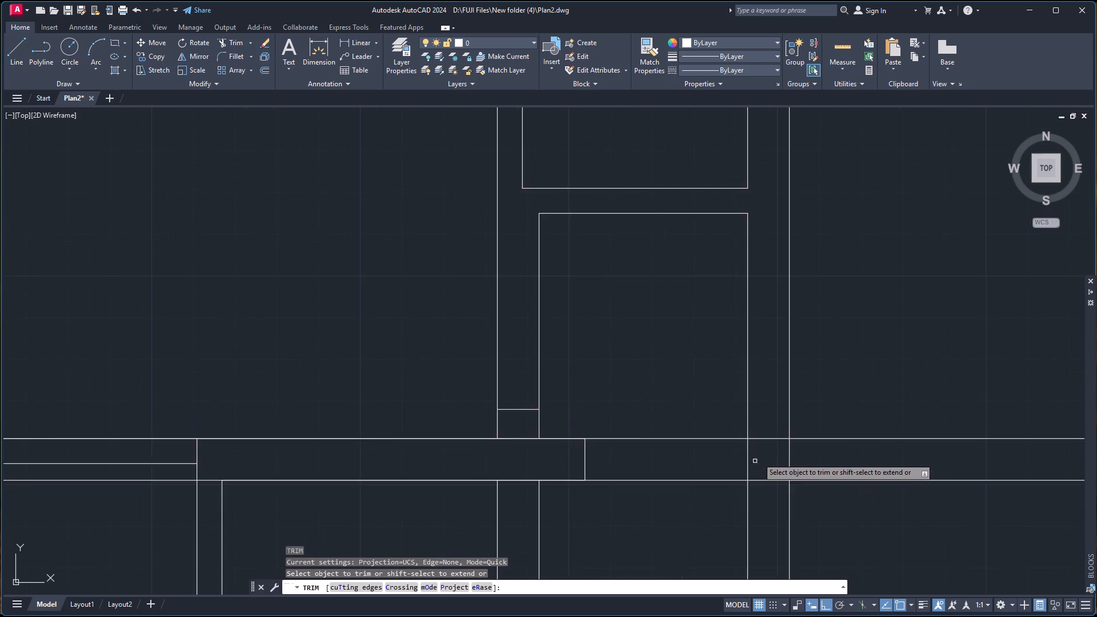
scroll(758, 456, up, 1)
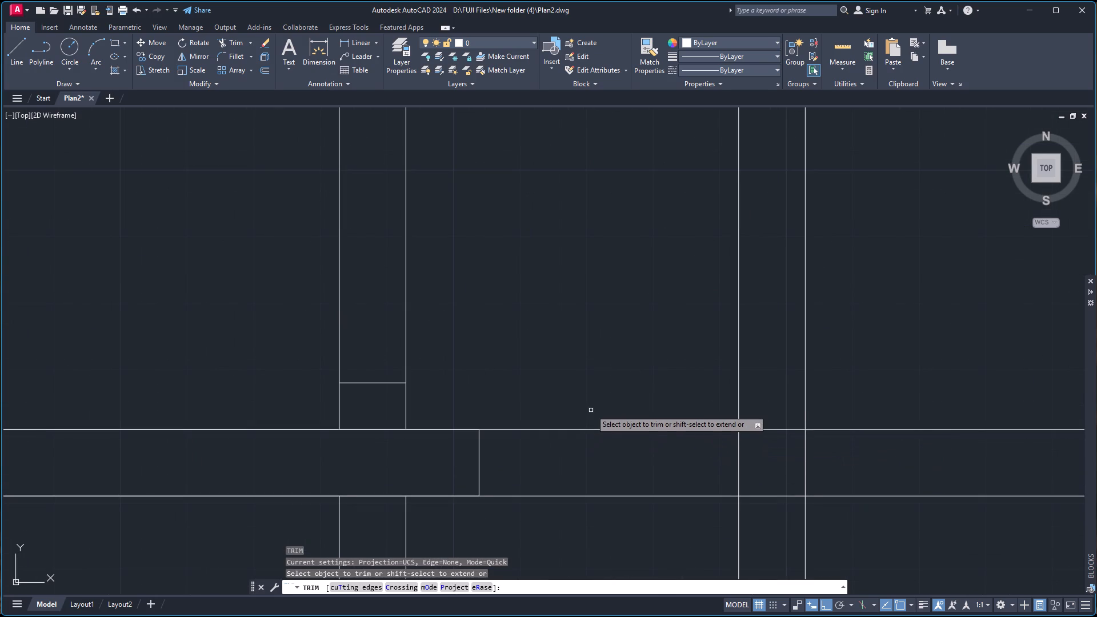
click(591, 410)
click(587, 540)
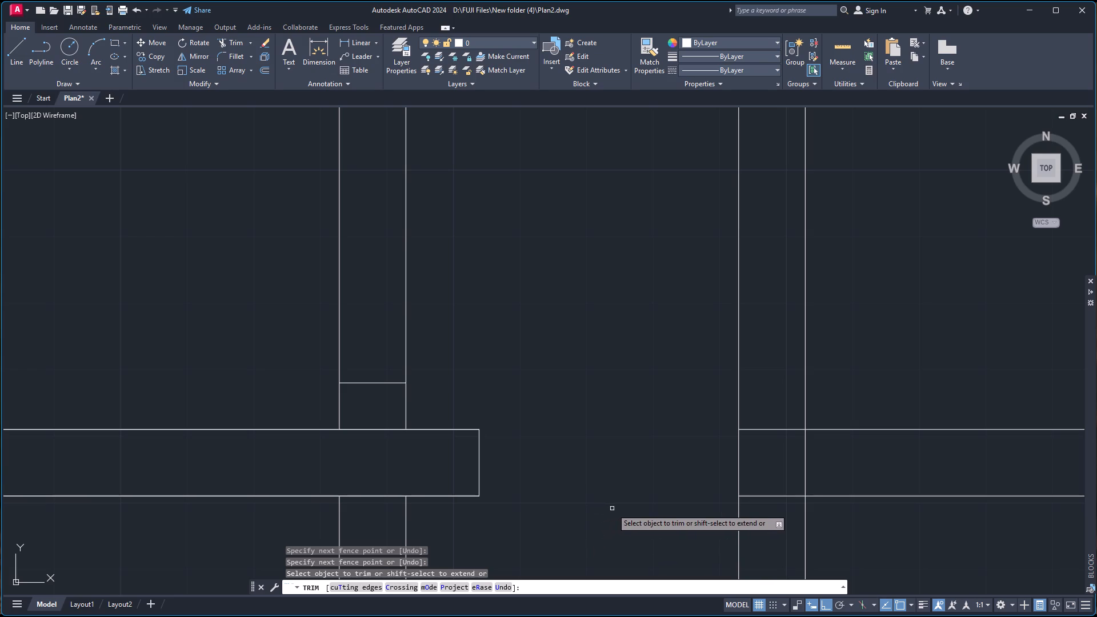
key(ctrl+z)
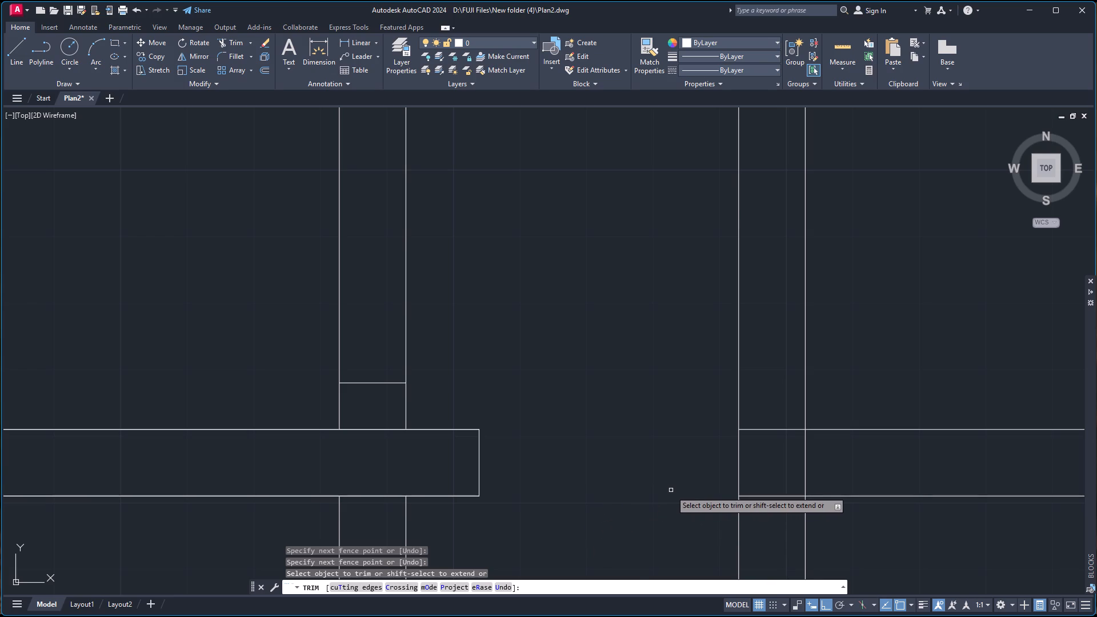
Trim both new horizontal wall lines between the two faces of the central-right vertical wall.
scroll(722, 474, up, 1)
click(786, 432)
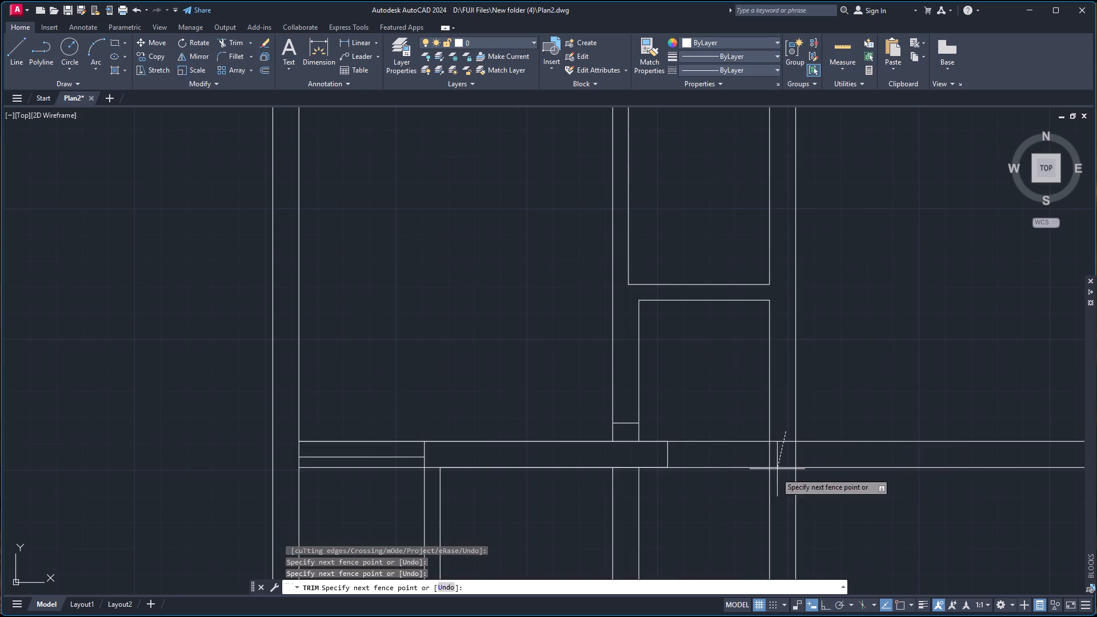
click(784, 483)
key(Escape)
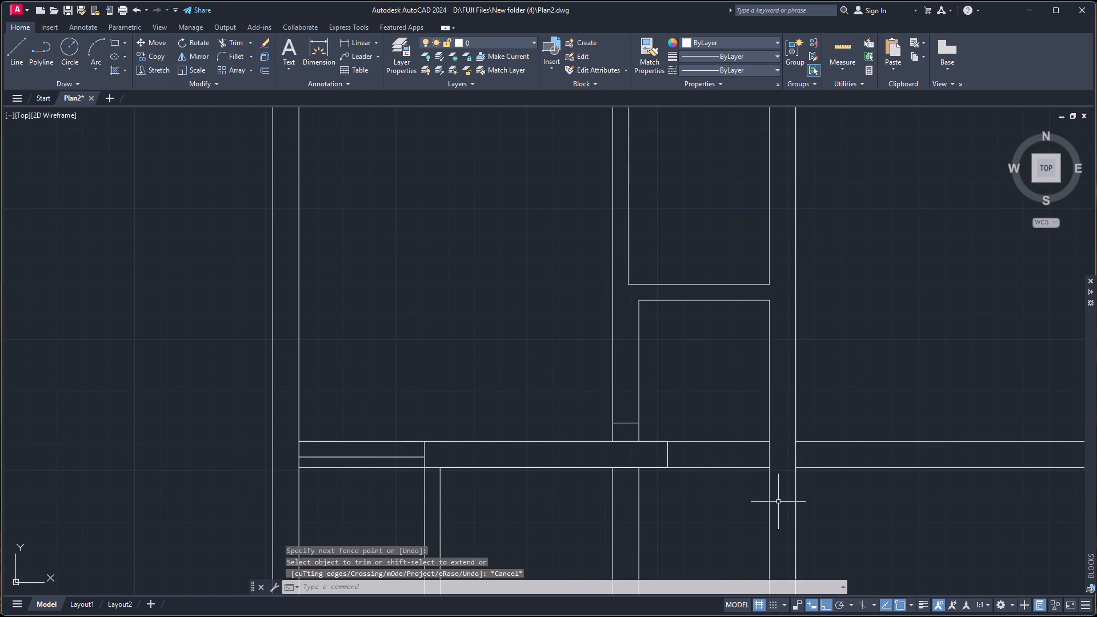
Delete the two leftover horizontal lines running west from the central-right vertical wall over the existing wall.
click(731, 441)
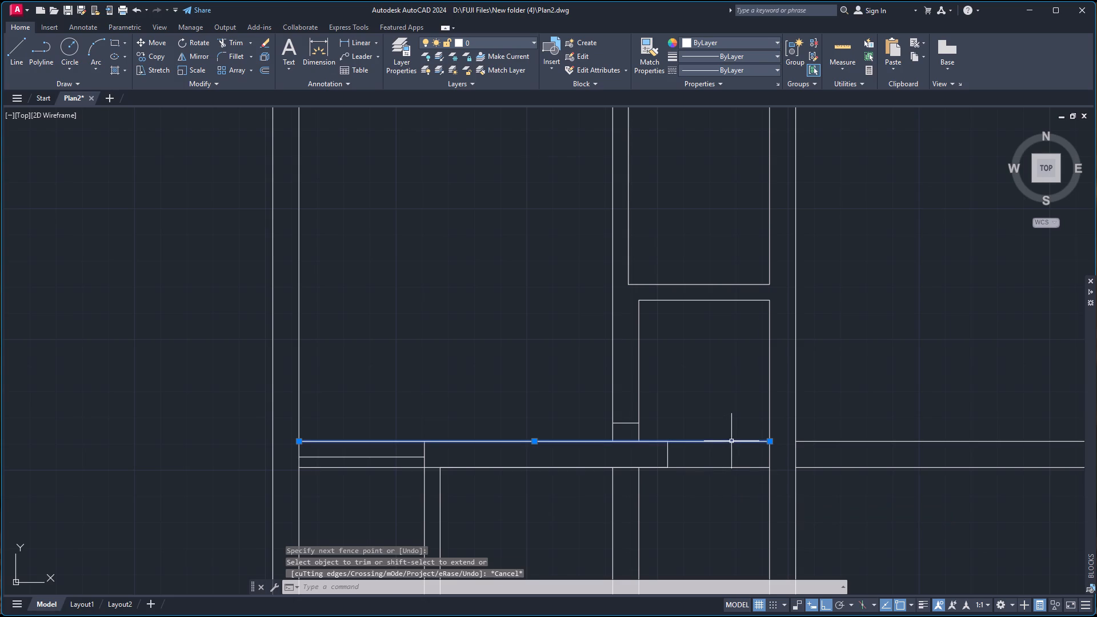
click(731, 468)
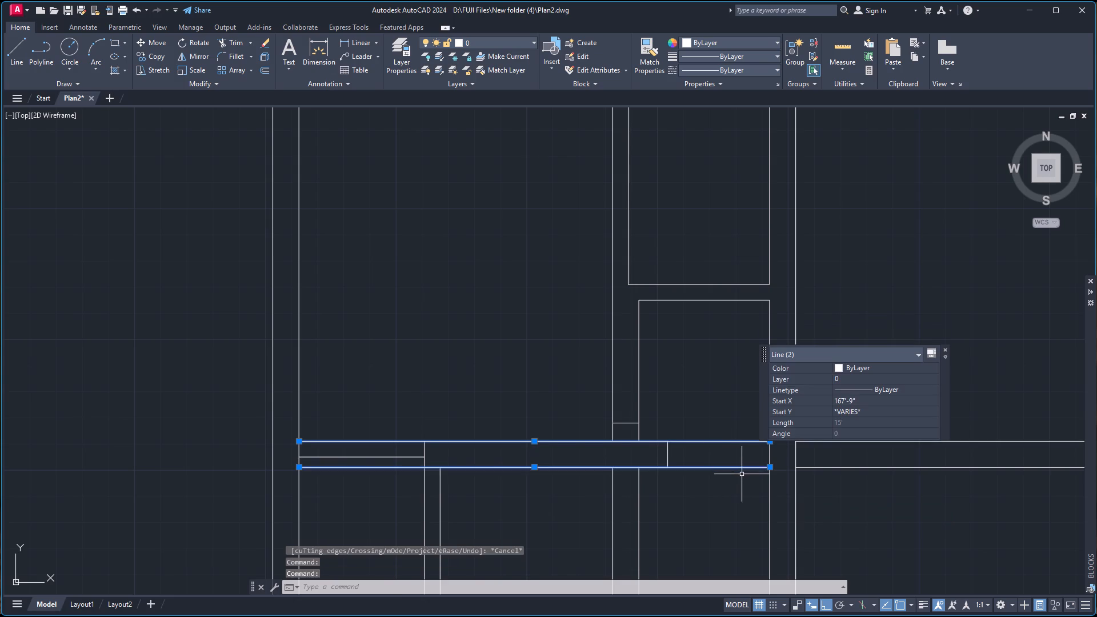
key(Delete)
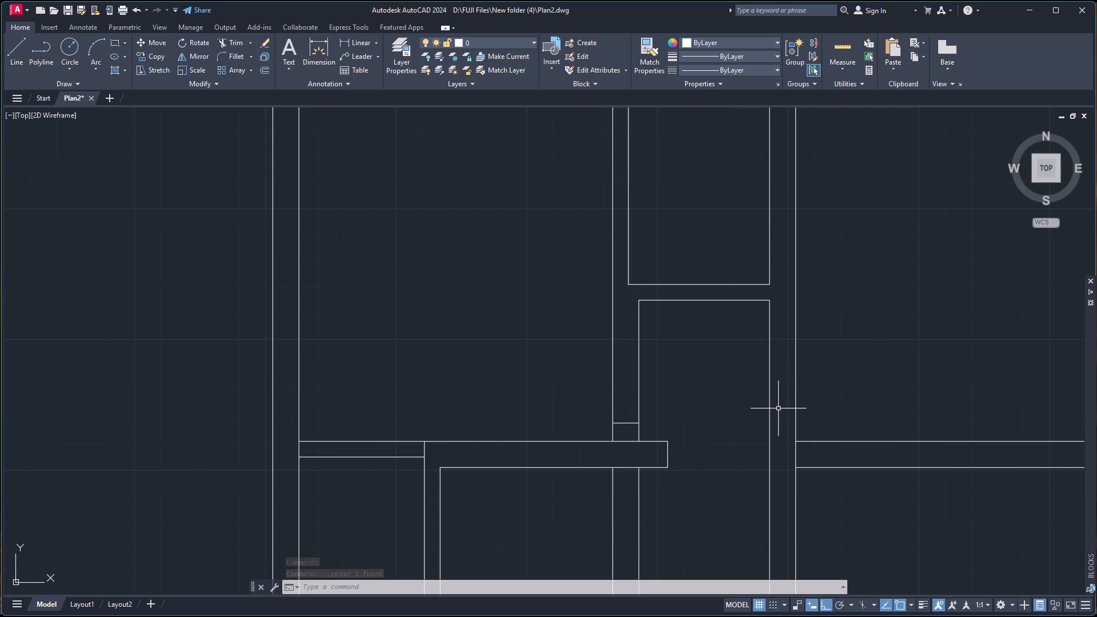
Extend both lines of the new east-side horizontal wall across to the central-right vertical wall's west face.
scroll(774, 423, up, 2)
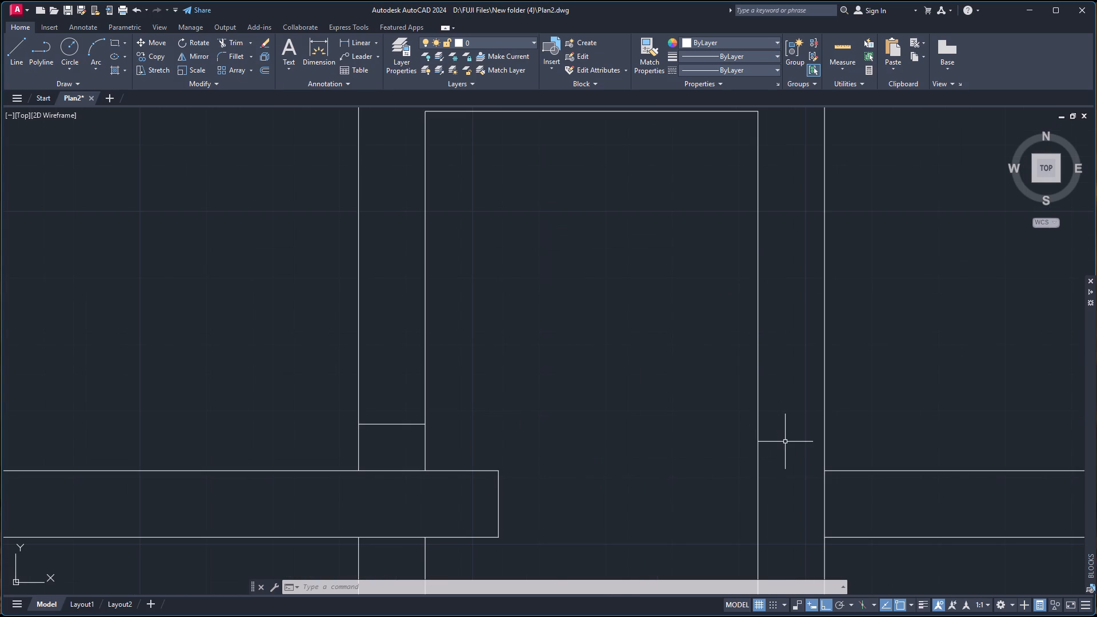
key(e)
key(x)
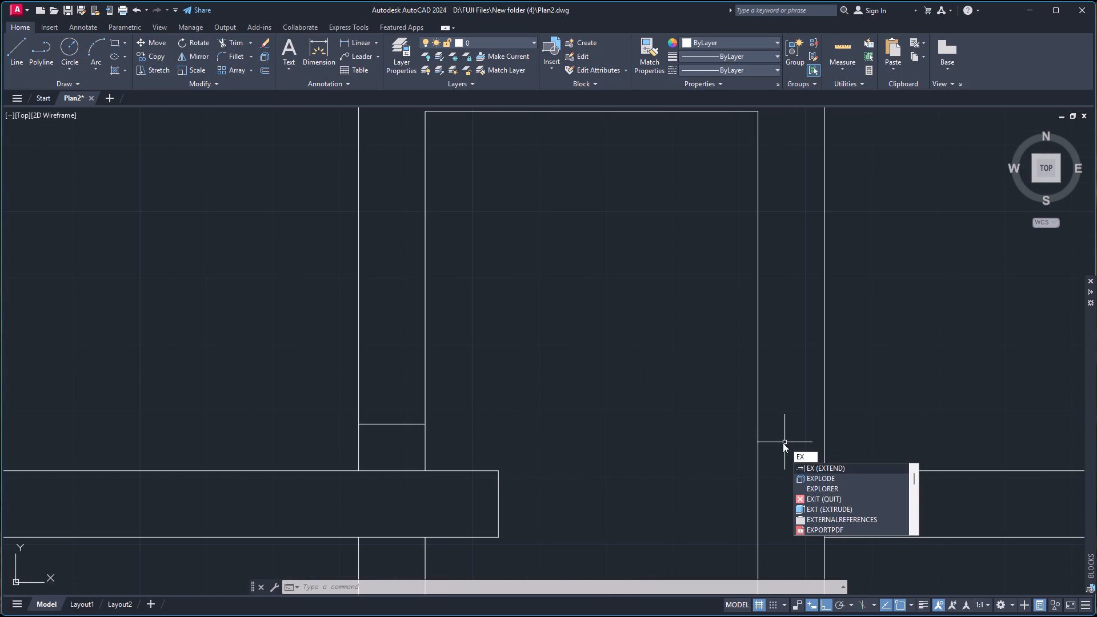
key(Return)
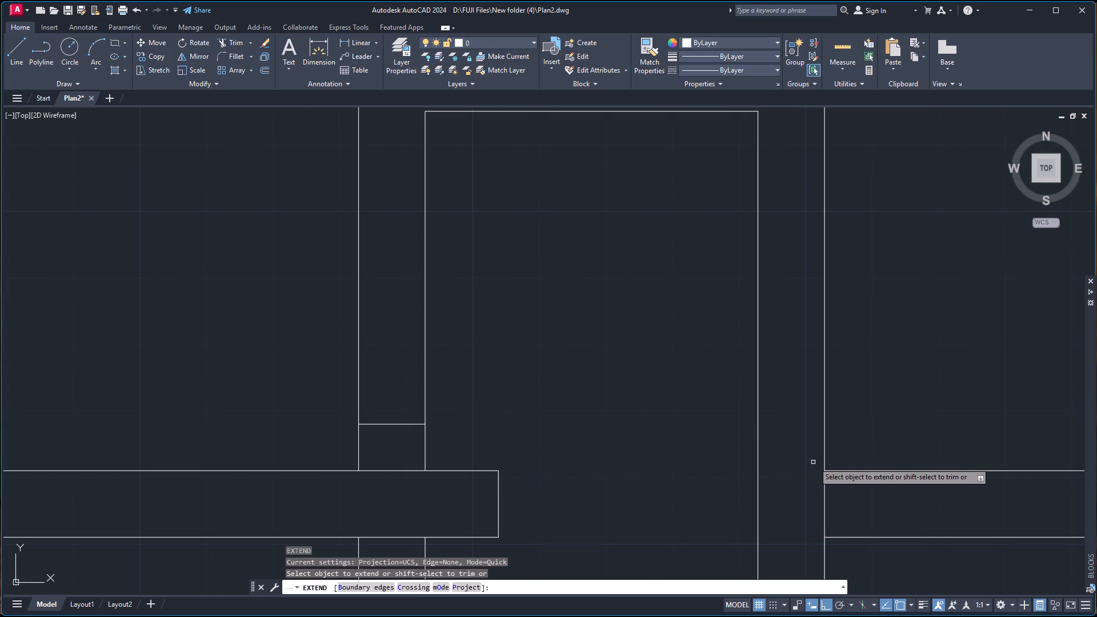
click(838, 471)
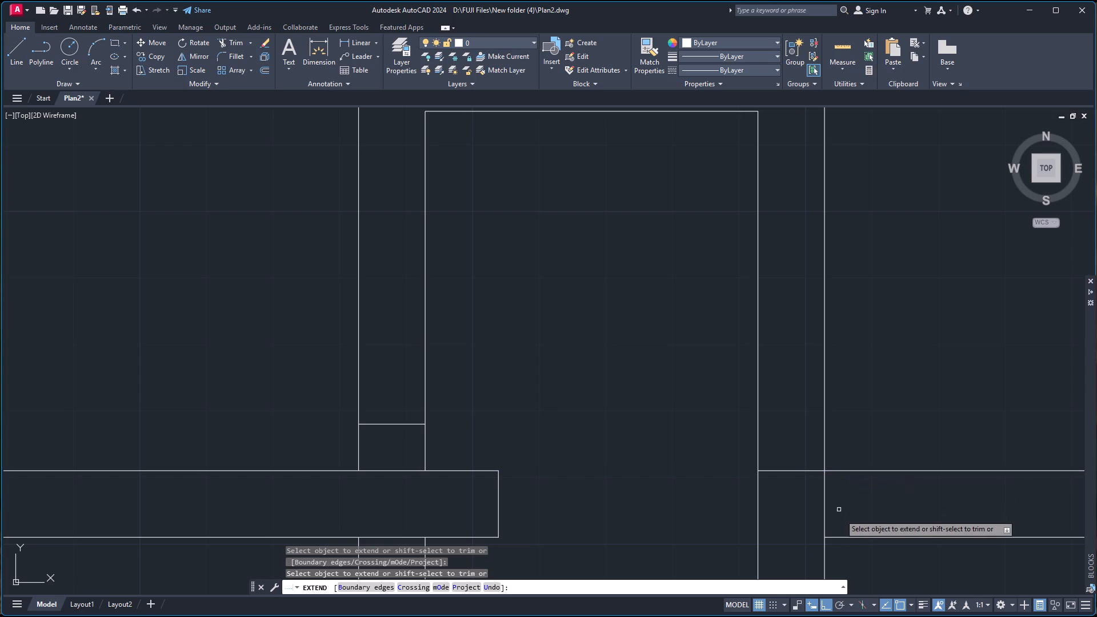
click(843, 536)
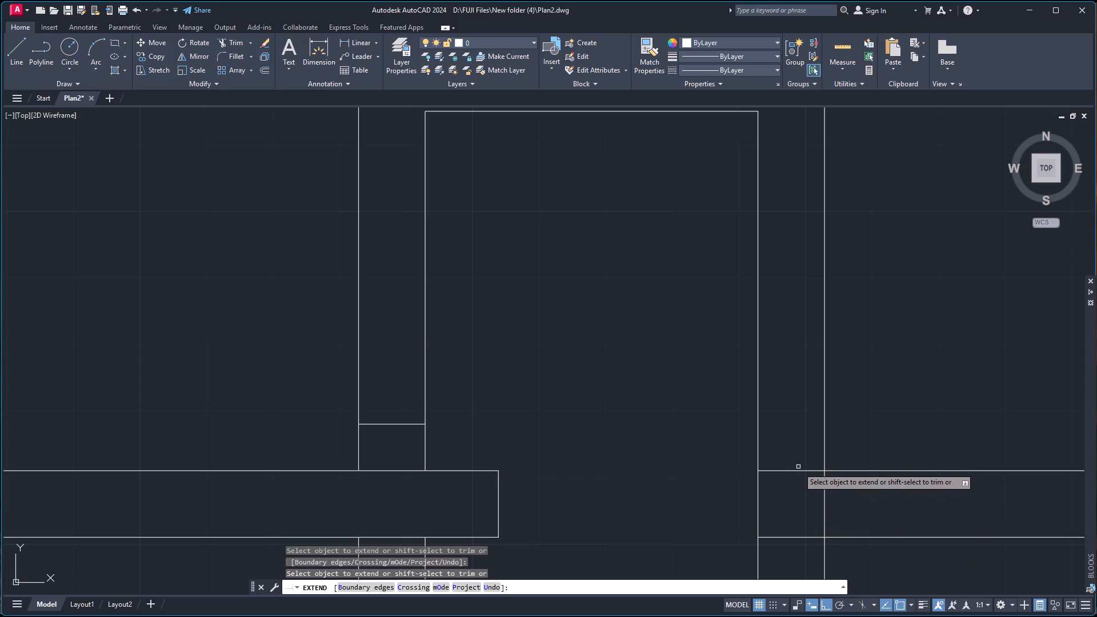
key(Escape)
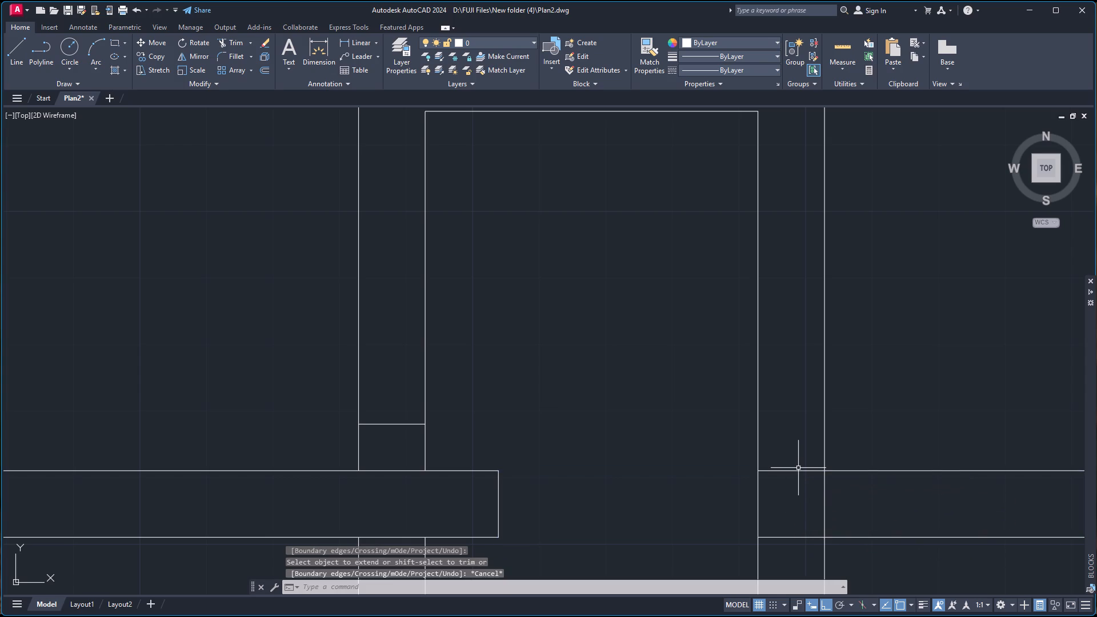
Draw a wall projection 11" long and 10" thick westward from the vertical wall, in line with the new horizontal wall.
key(l)
key(Return)
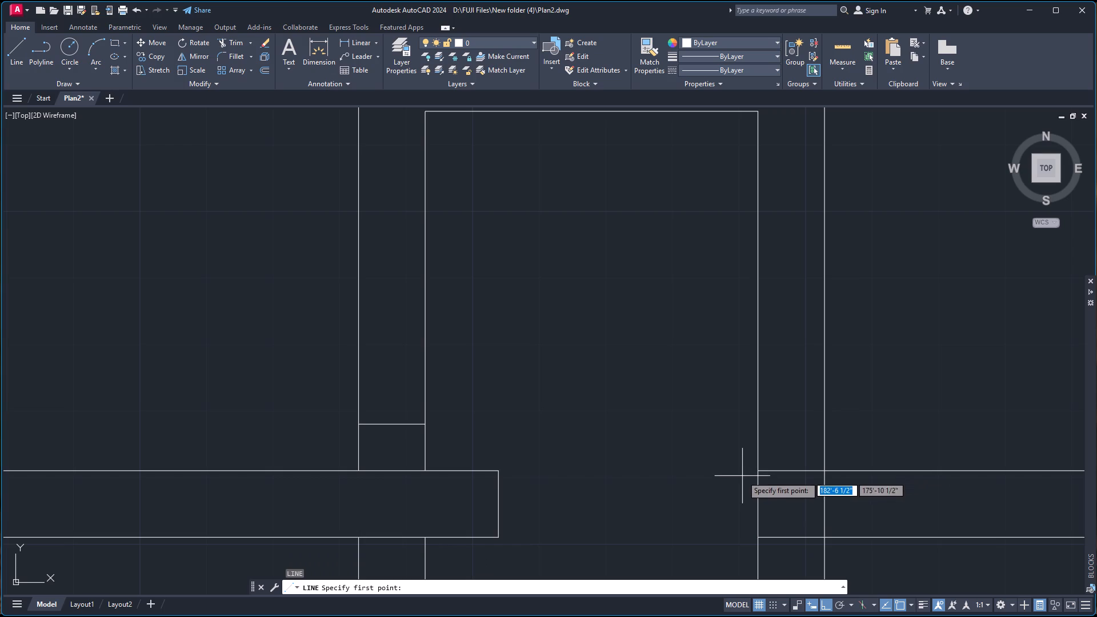
click(760, 469)
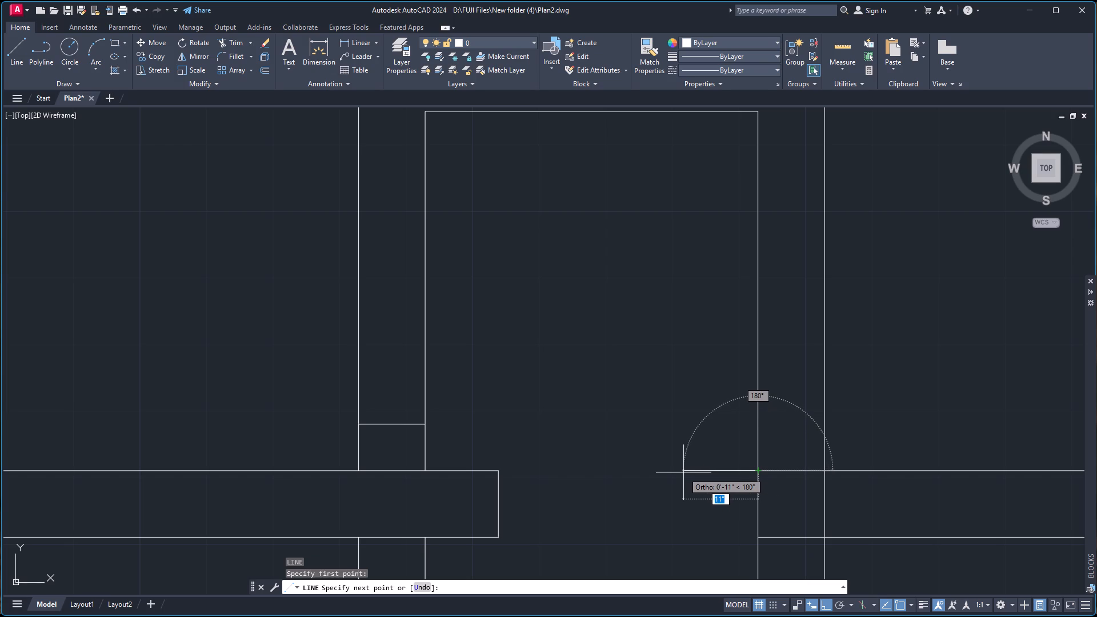
text(11)
key(Return)
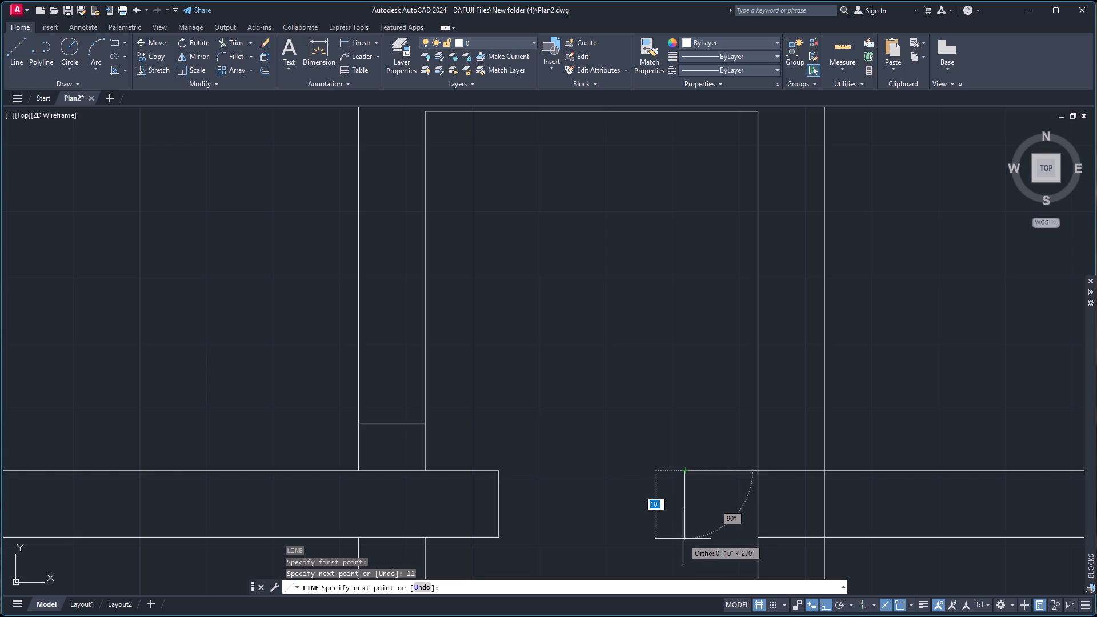
text(10)
key(Return)
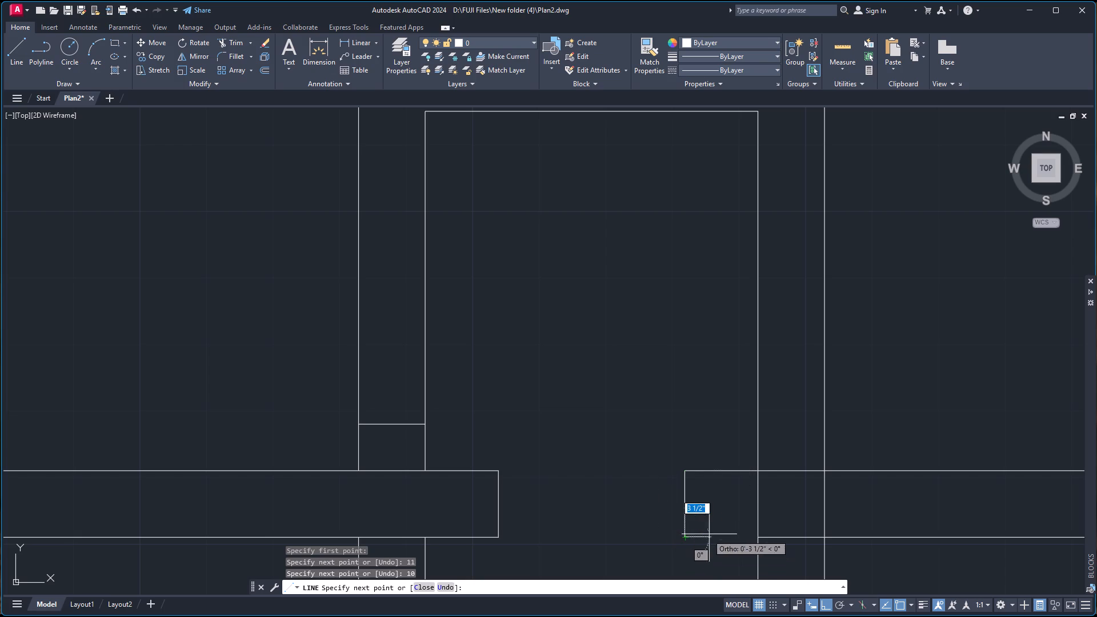
click(758, 539)
key(Escape)
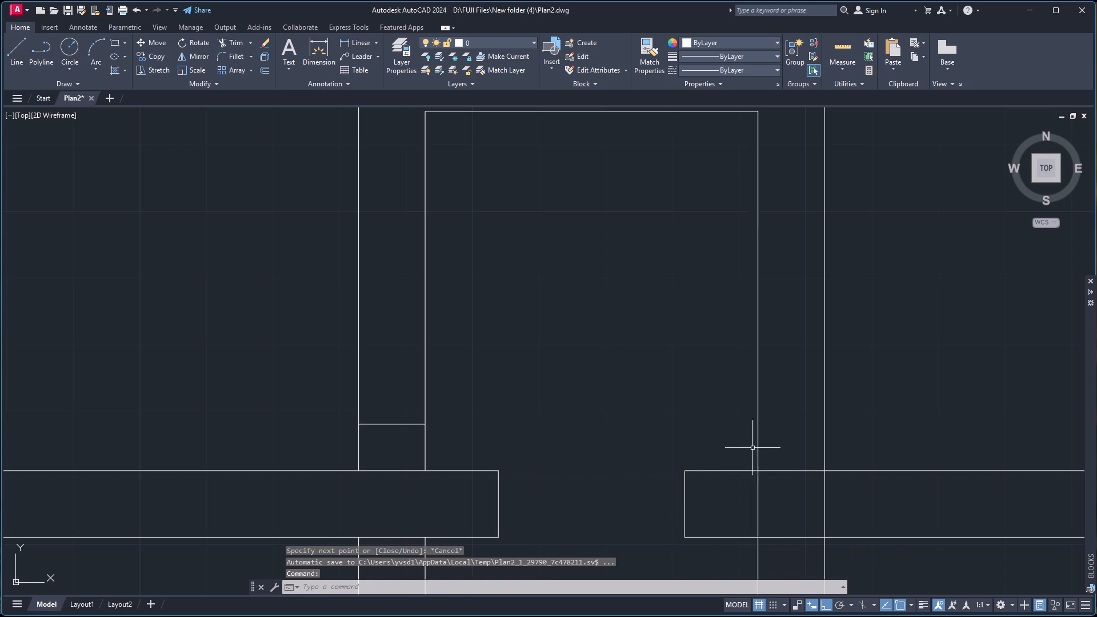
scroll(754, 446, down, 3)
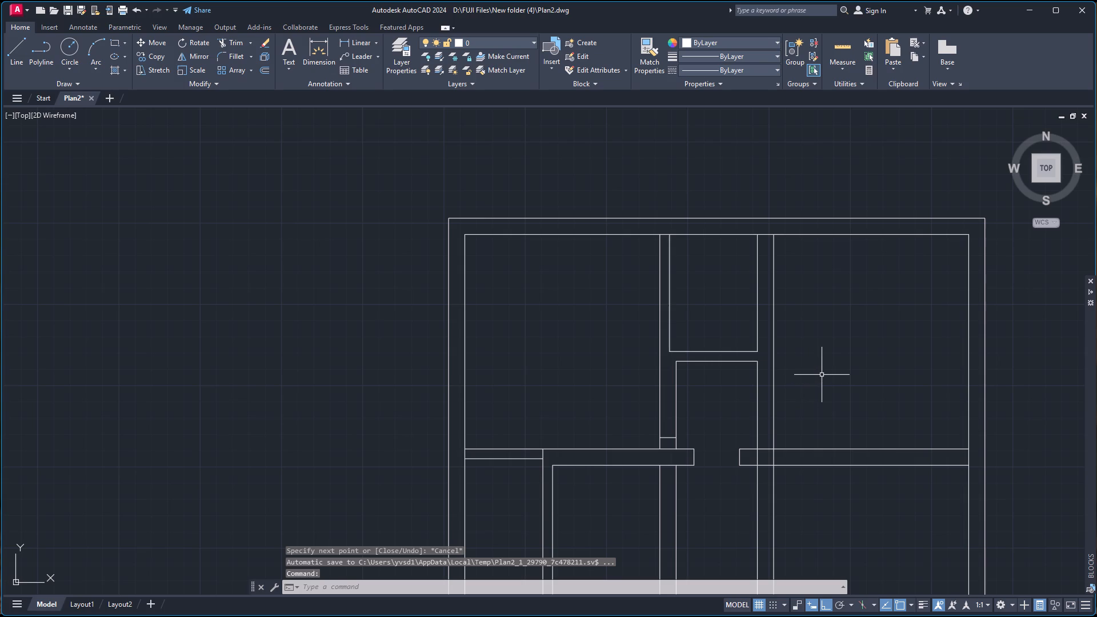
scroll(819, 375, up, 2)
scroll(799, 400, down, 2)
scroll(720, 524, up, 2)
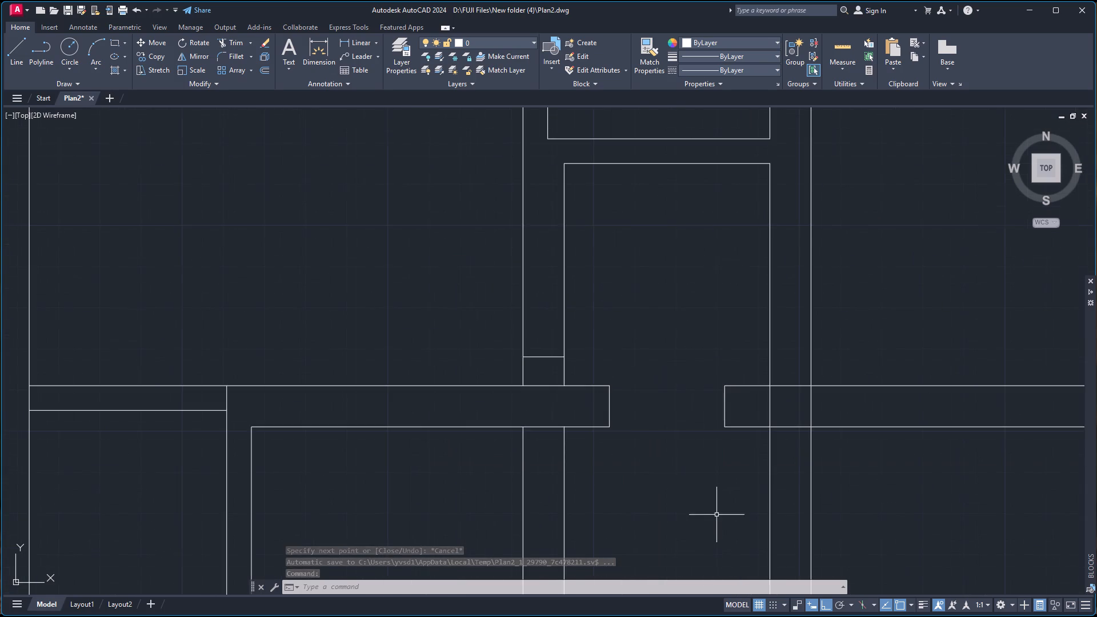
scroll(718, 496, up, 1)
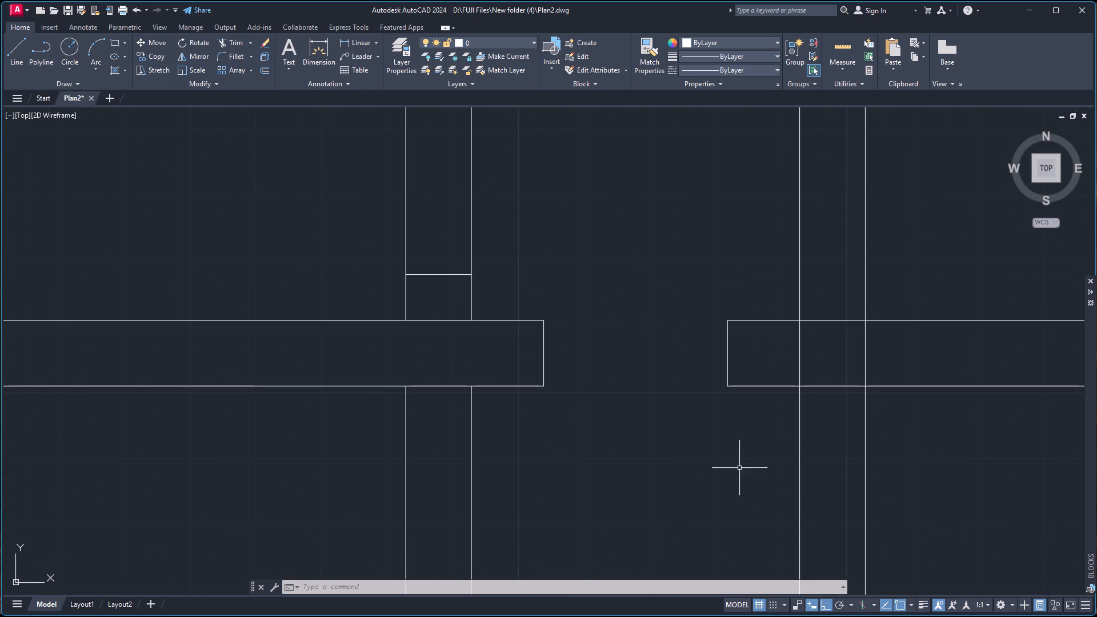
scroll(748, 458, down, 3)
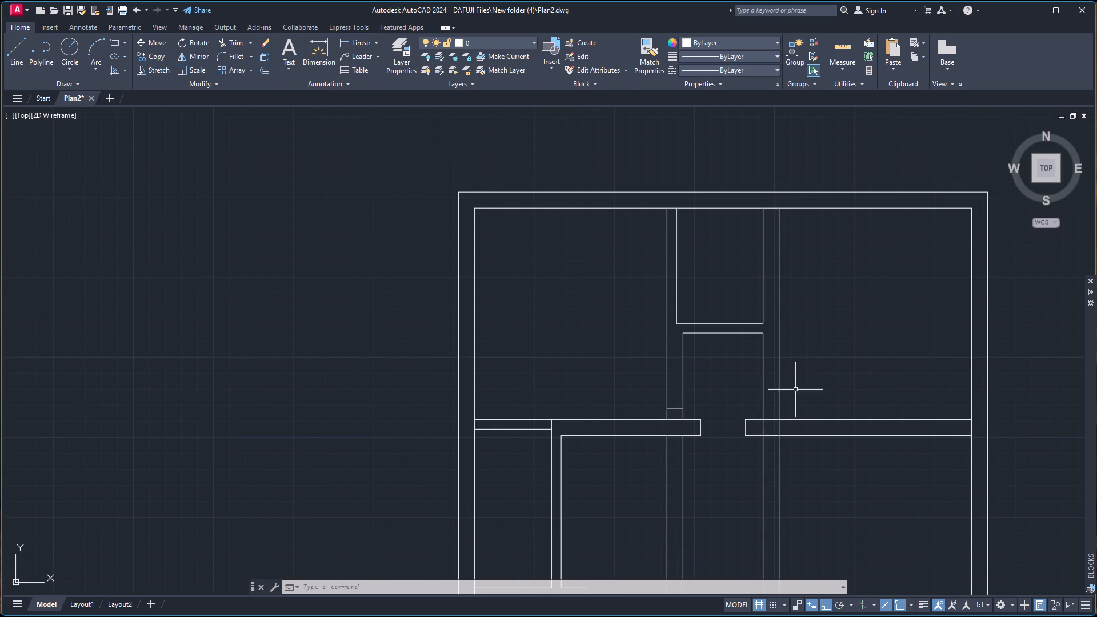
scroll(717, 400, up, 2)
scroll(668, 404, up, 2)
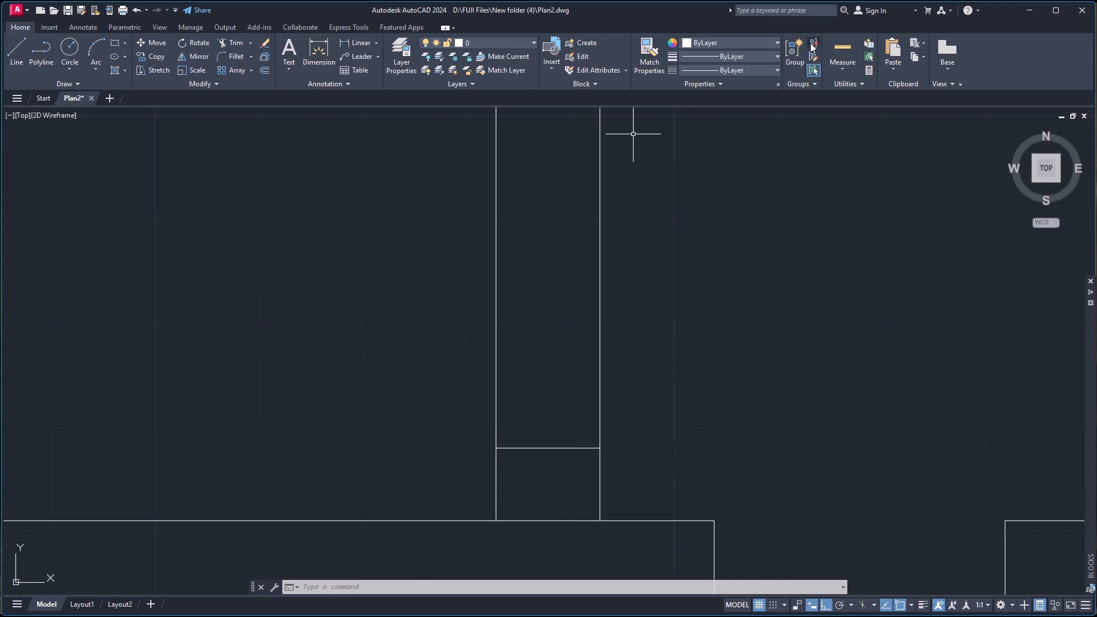
Measure the wall distances around the junction of the central-left vertical wall and the horizontal wall's free end.
click(841, 48)
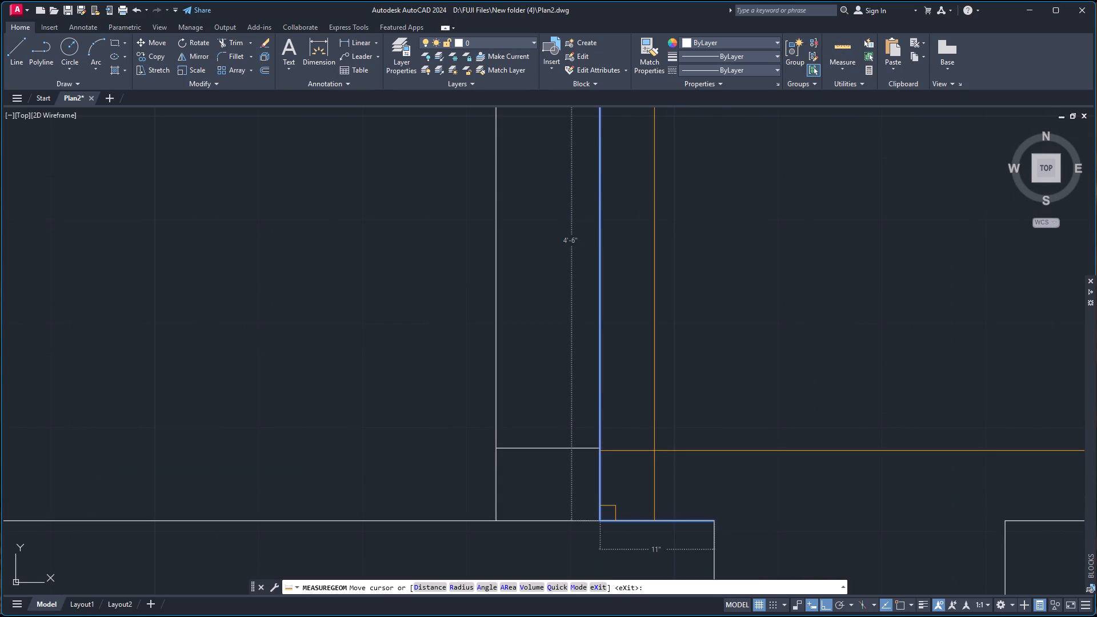
key(Escape)
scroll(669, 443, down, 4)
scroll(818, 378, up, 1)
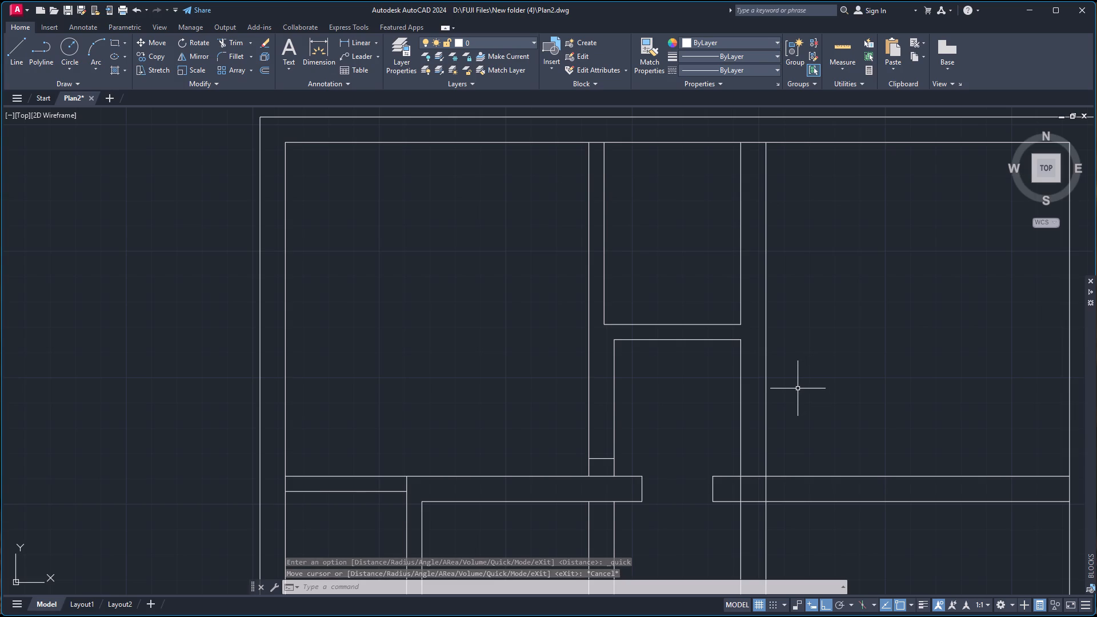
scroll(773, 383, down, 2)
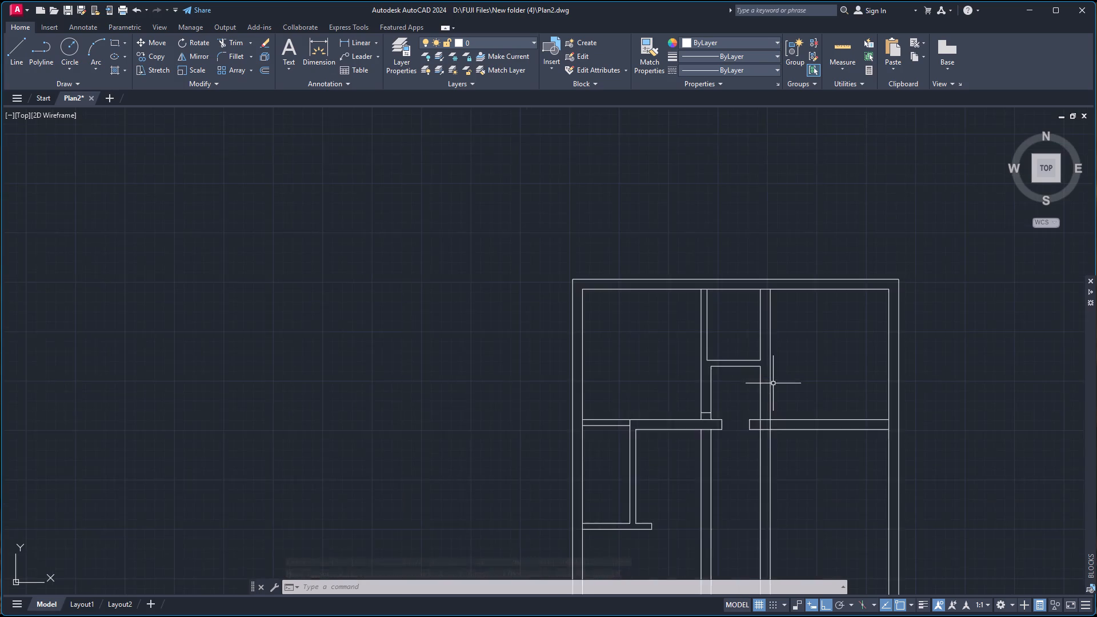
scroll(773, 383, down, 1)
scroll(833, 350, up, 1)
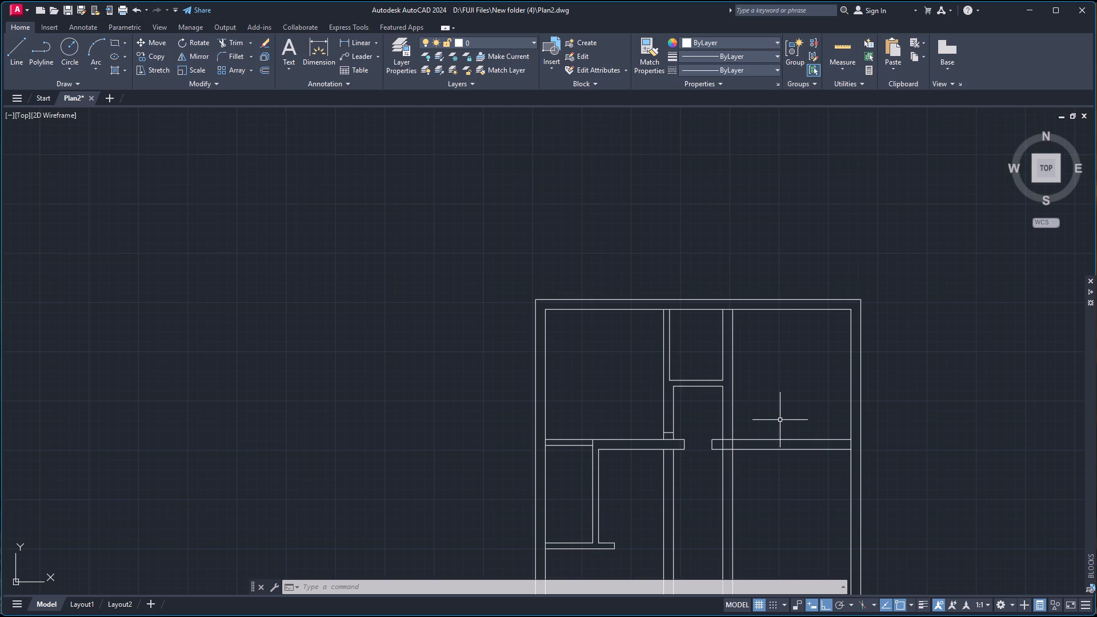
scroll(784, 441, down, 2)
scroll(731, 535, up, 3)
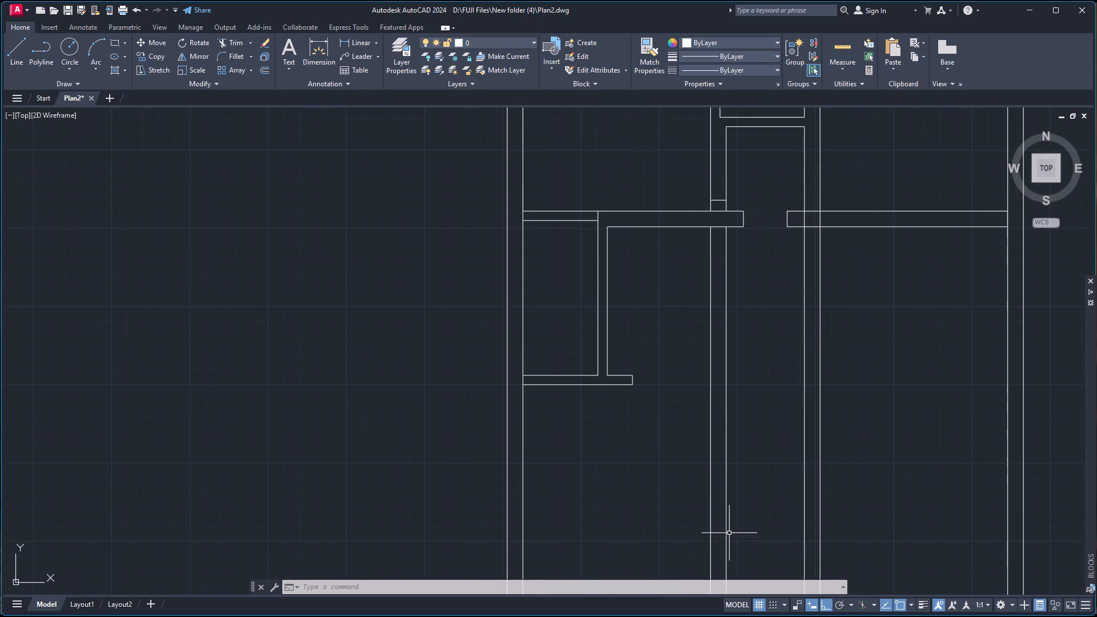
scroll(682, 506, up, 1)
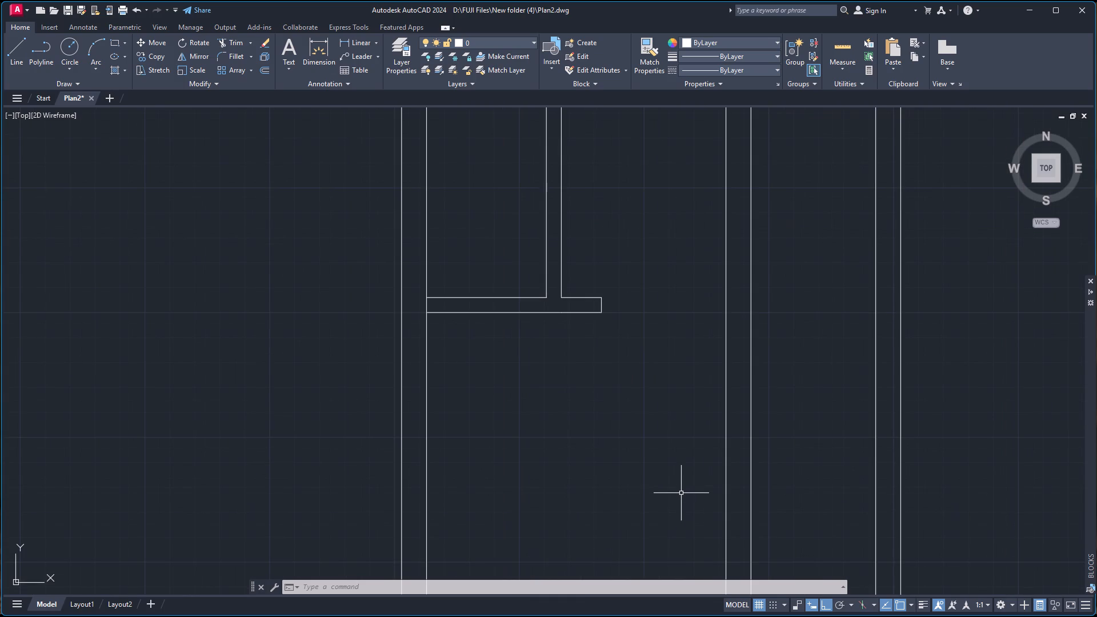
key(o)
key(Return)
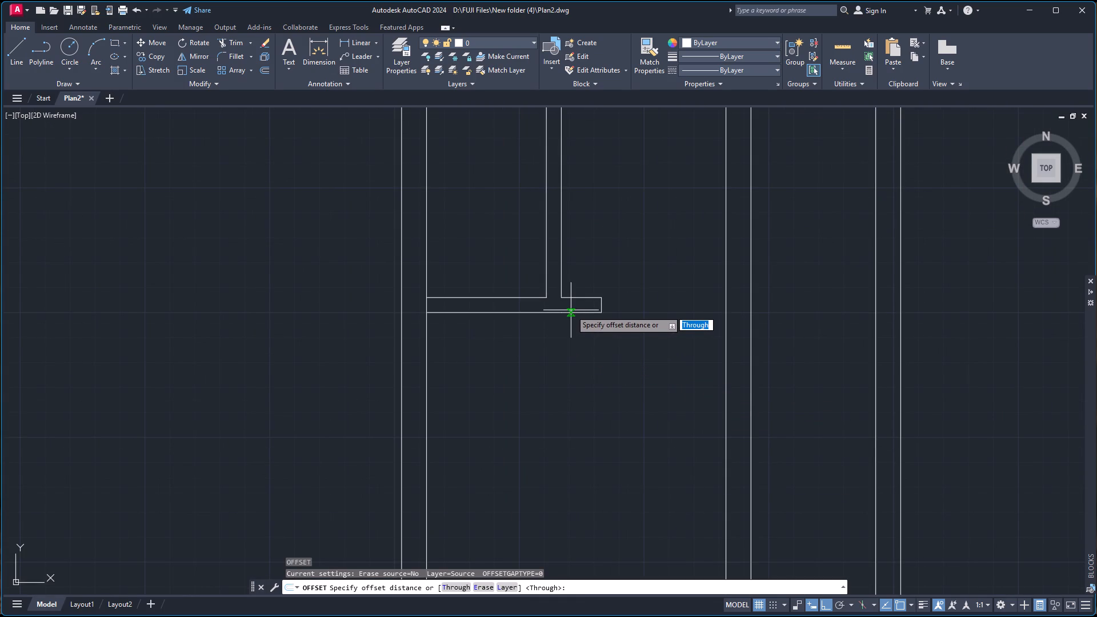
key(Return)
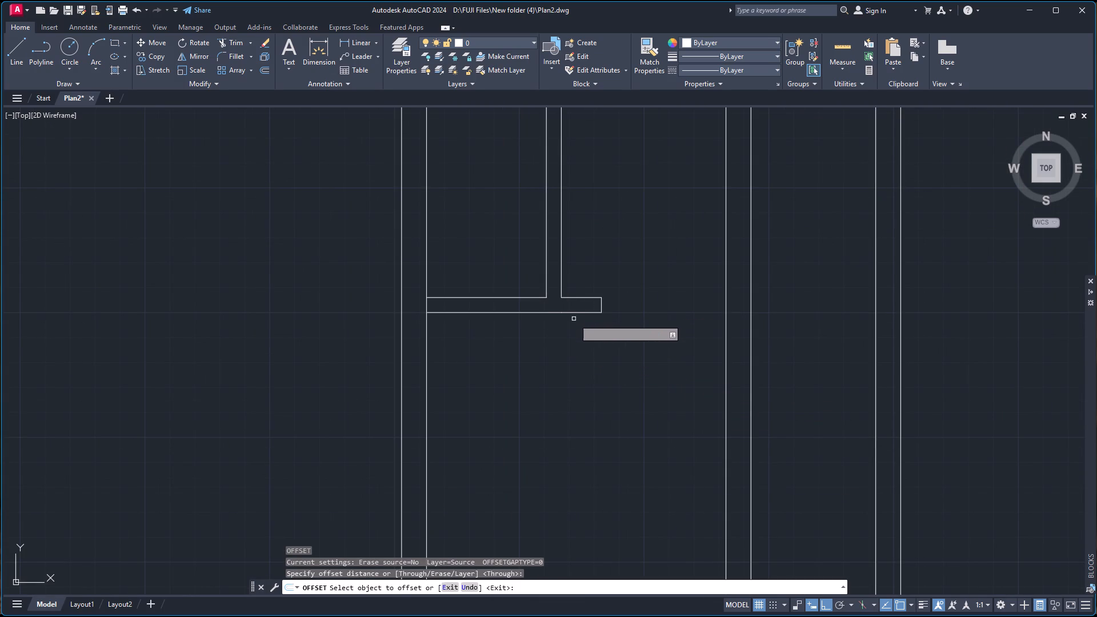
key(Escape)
Join the two collinear lower-edge lines of the short horizontal wall below the small west room into one line.
click(544, 312)
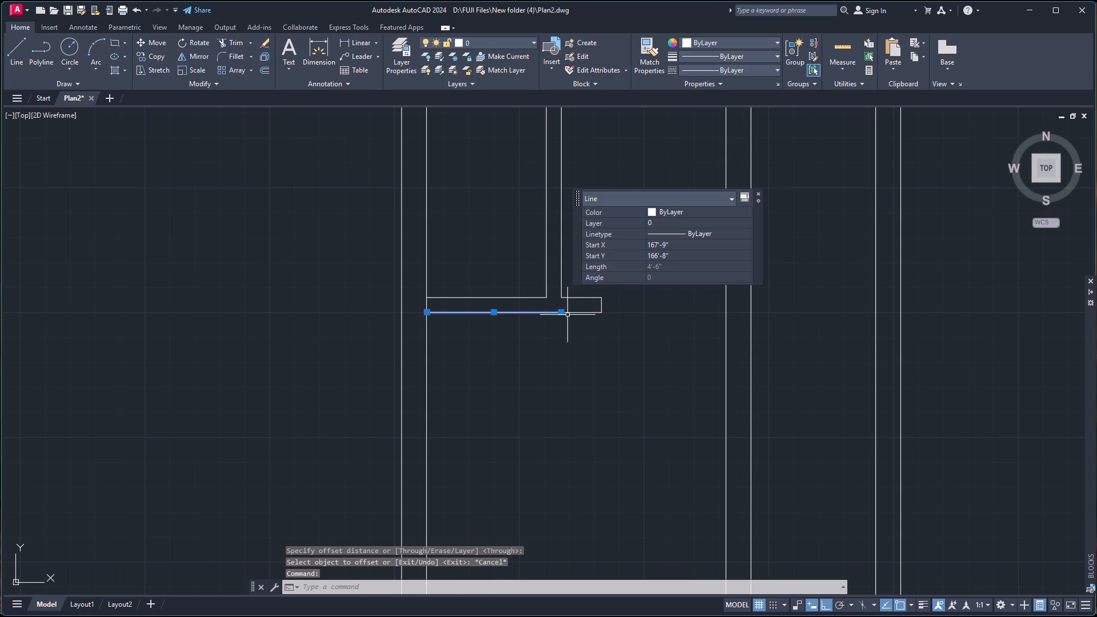
click(579, 312)
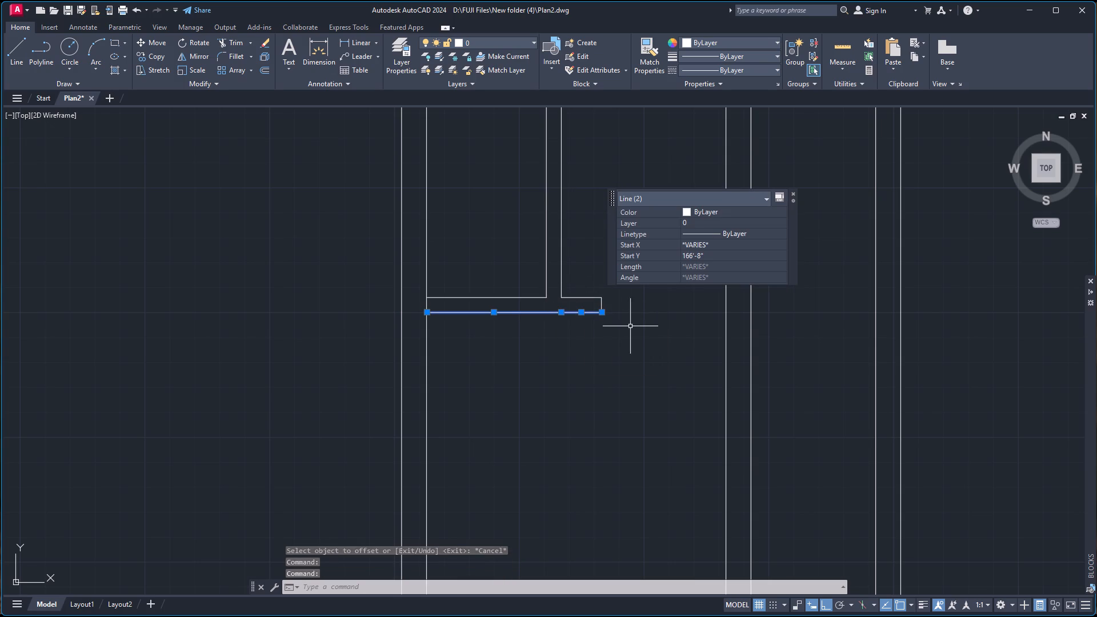
key(j)
key(Return)
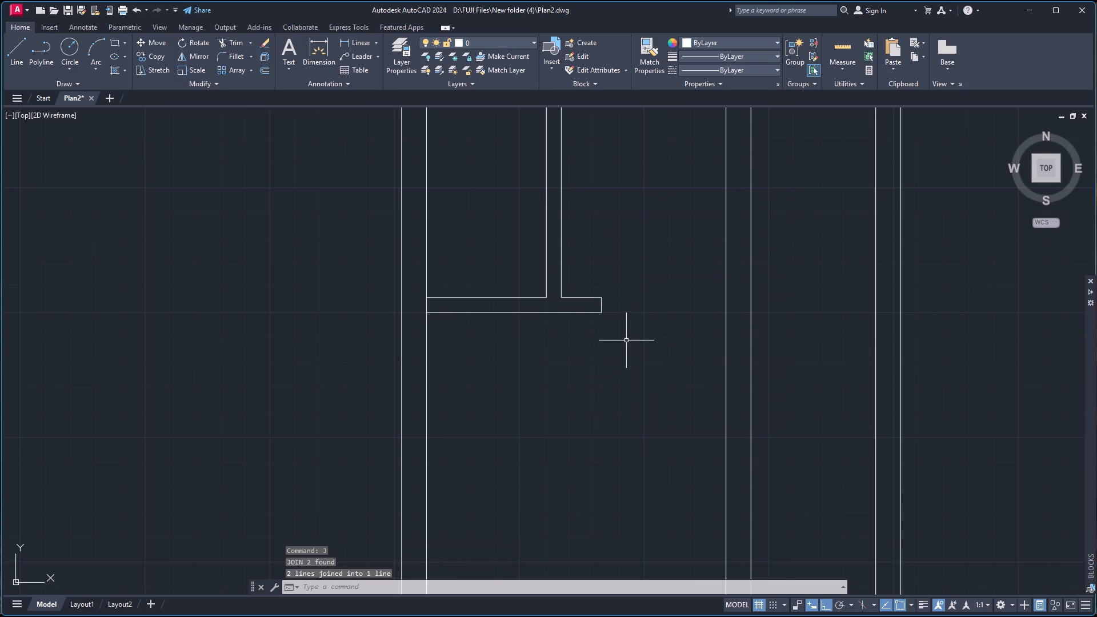
Offset the short horizontal wall's joined lower line 8'-6" to the south.
click(557, 312)
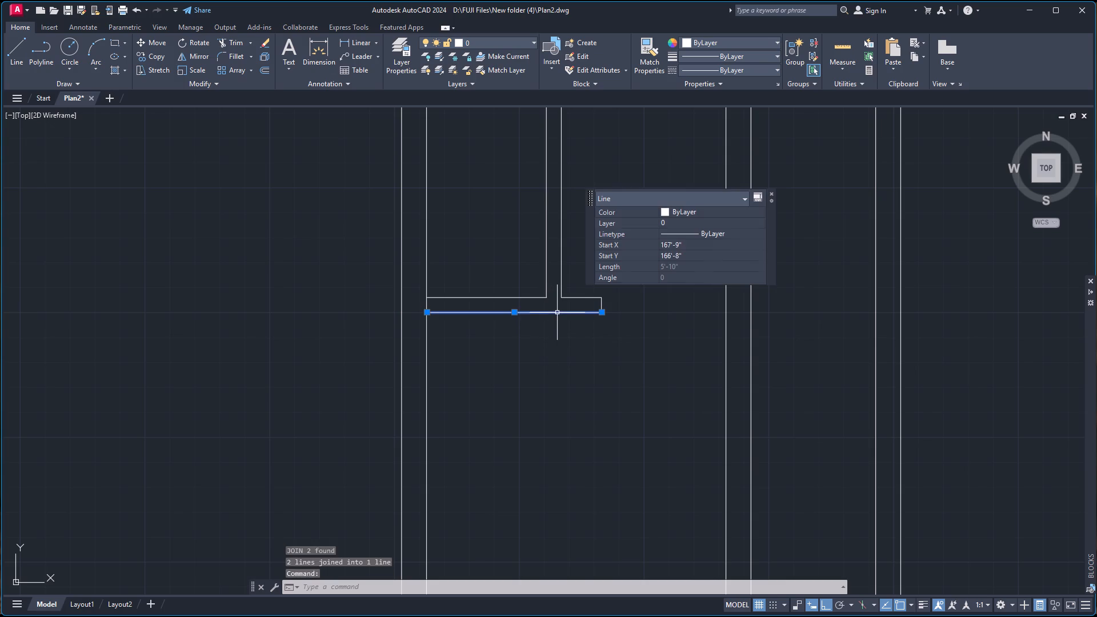
key(o)
key(Return)
key(Return)
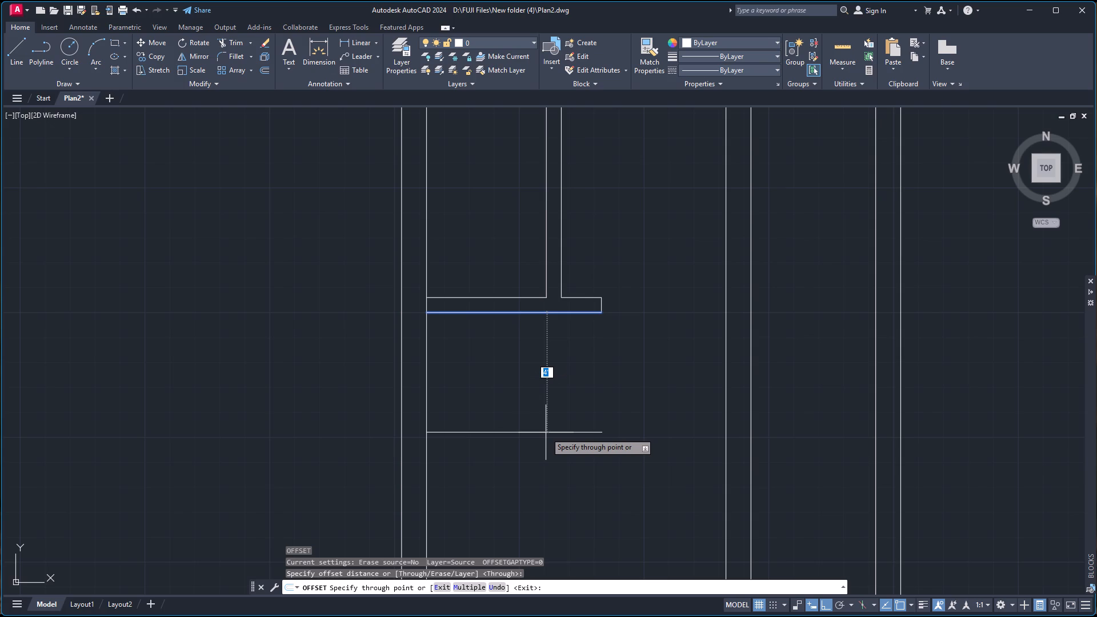
text(8'-6)
key(Return)
Offset the new horizontal line 10" further south to form the wall's second face.
scroll(587, 456, down, 3)
scroll(600, 508, up, 1)
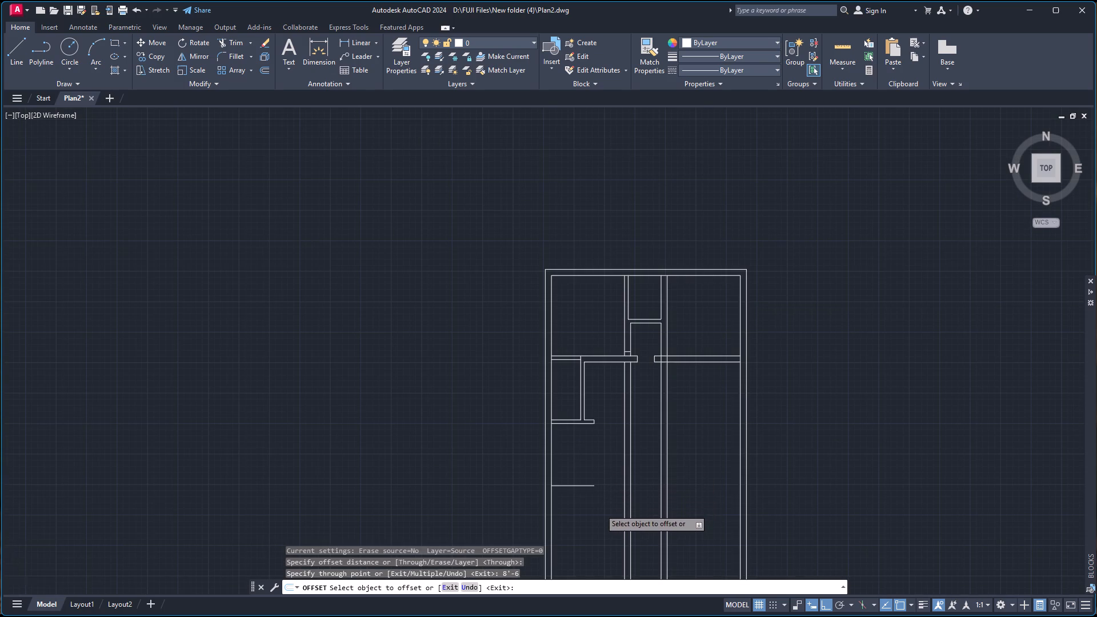
scroll(599, 509, up, 2)
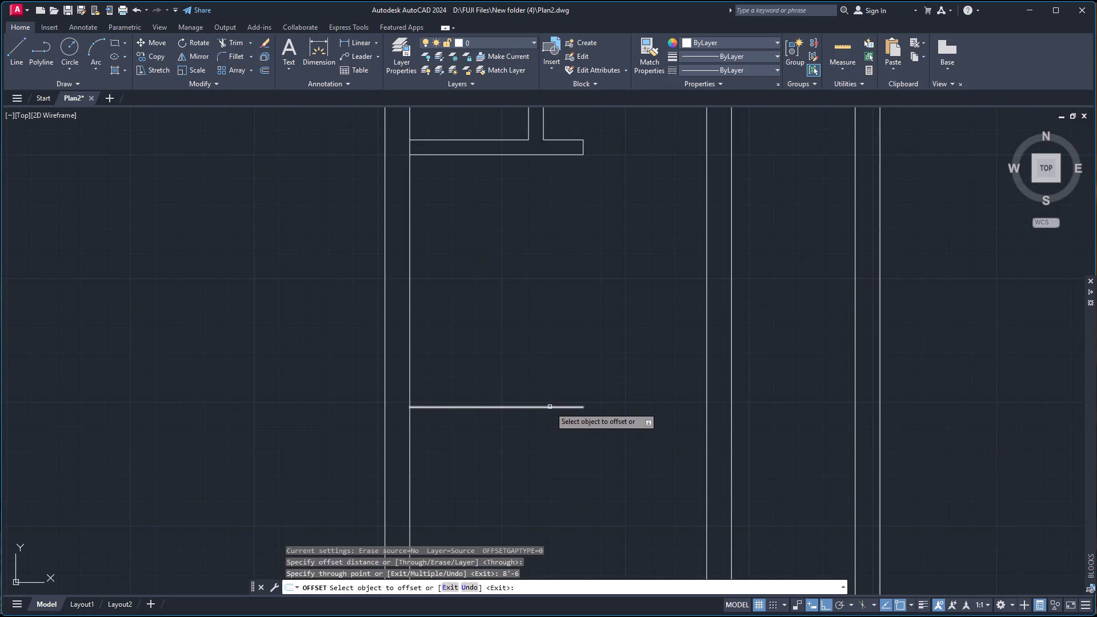
click(550, 407)
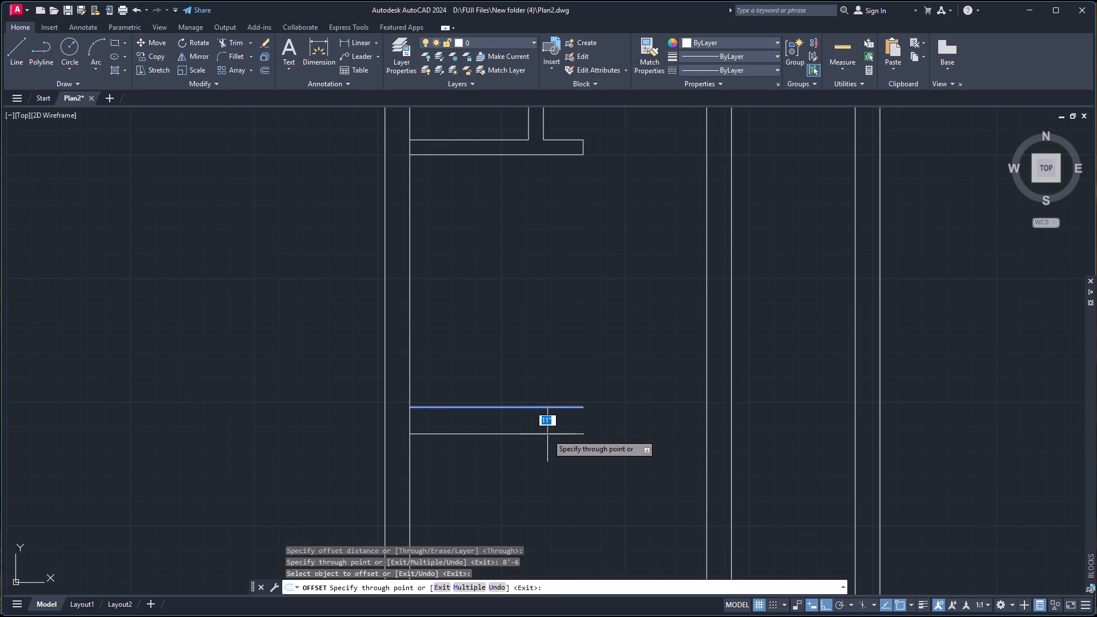
text(10)
key(Return)
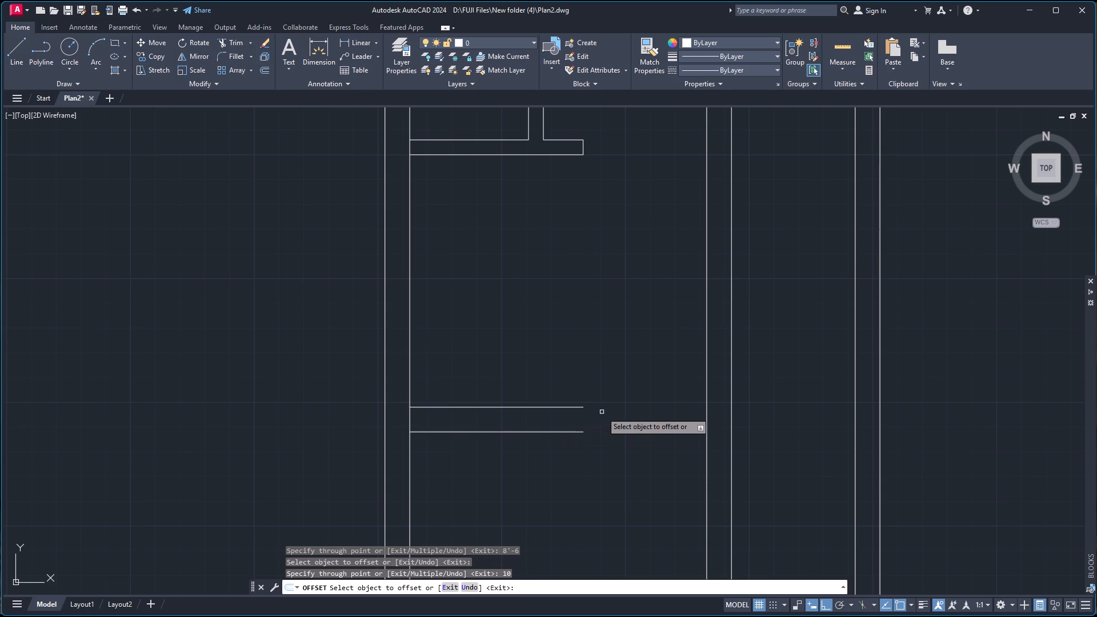
key(Escape)
Extend the new wall's upper line to the central-left vertical wall's west face and its lower line through to the east face.
key(e)
key(x)
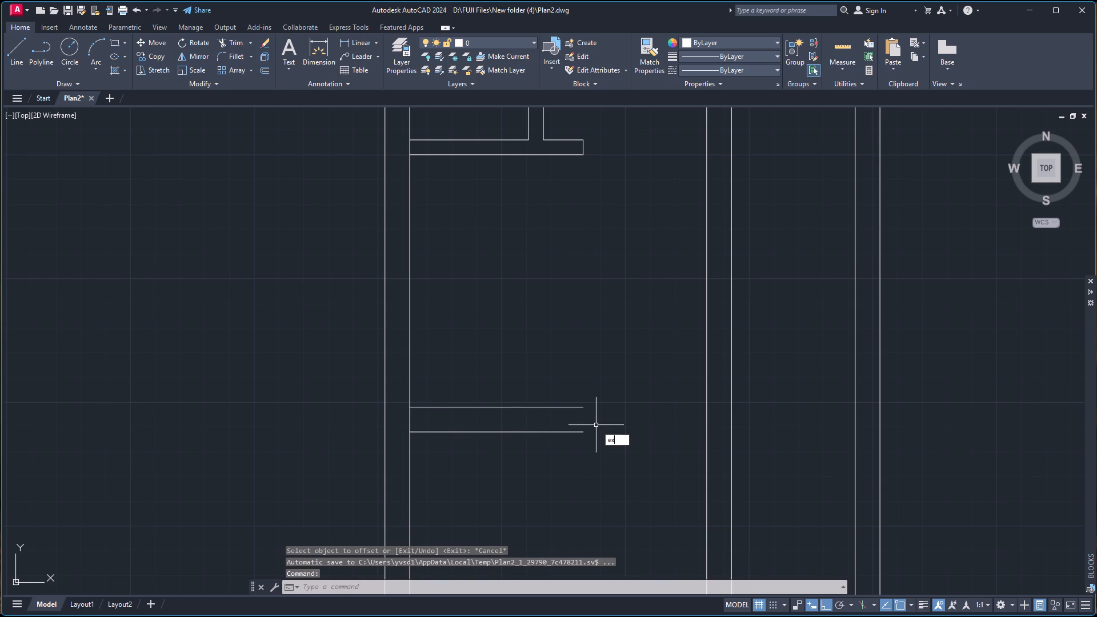
key(Return)
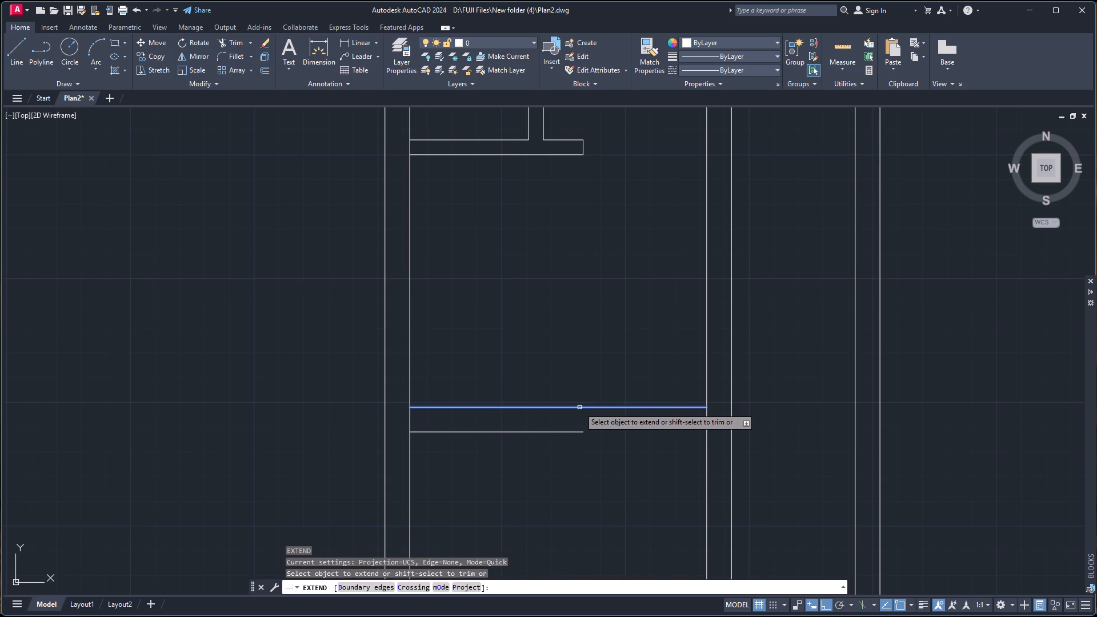
click(579, 407)
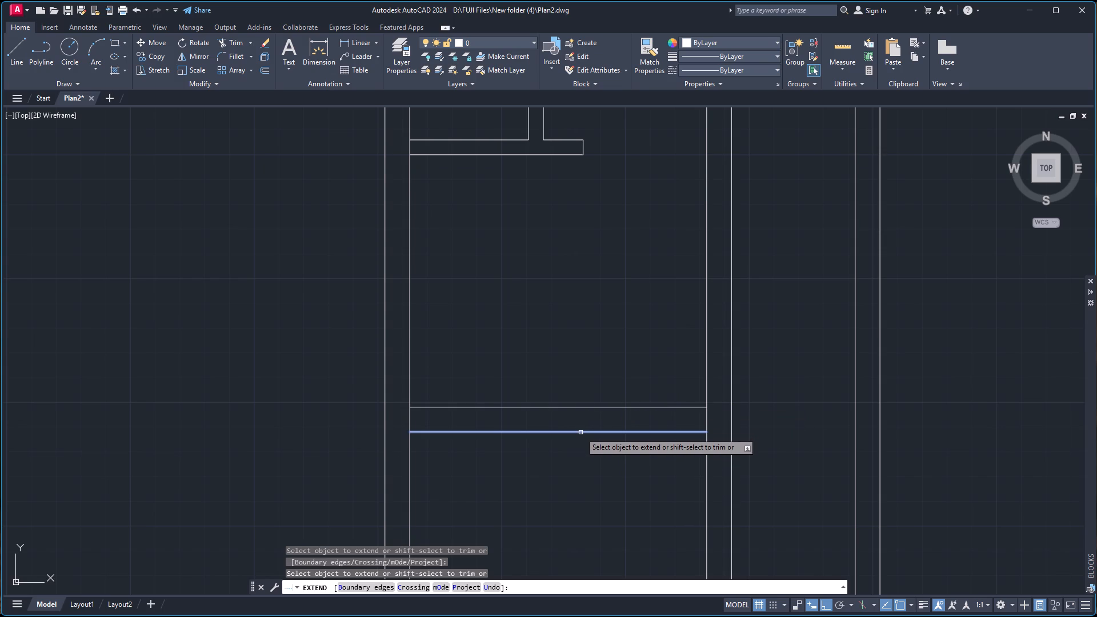
click(580, 432)
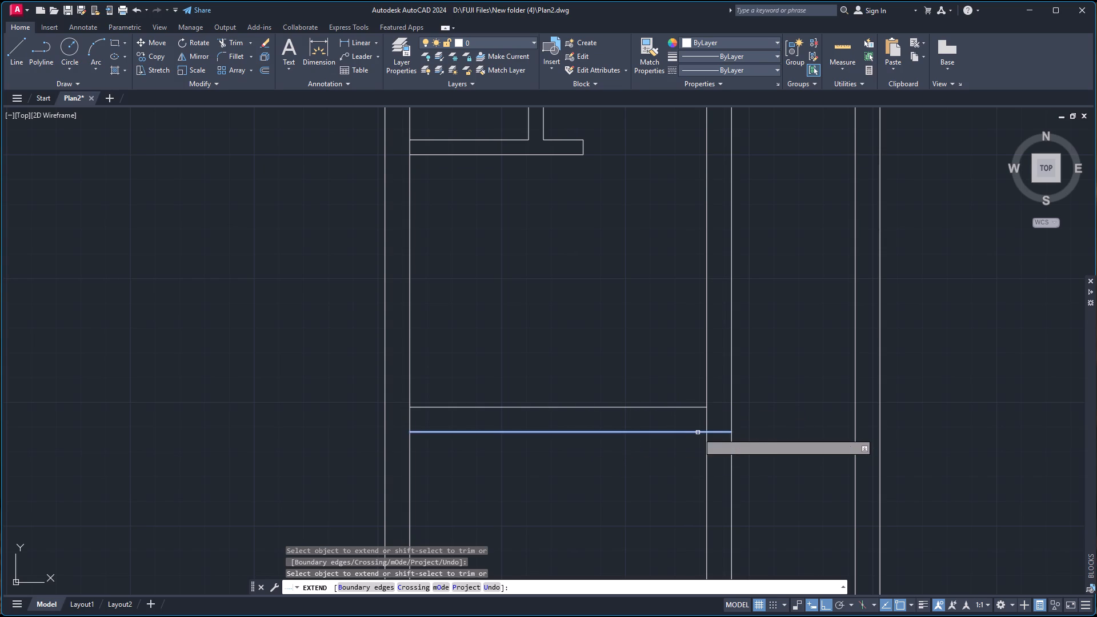
click(698, 432)
scroll(740, 370, down, 3)
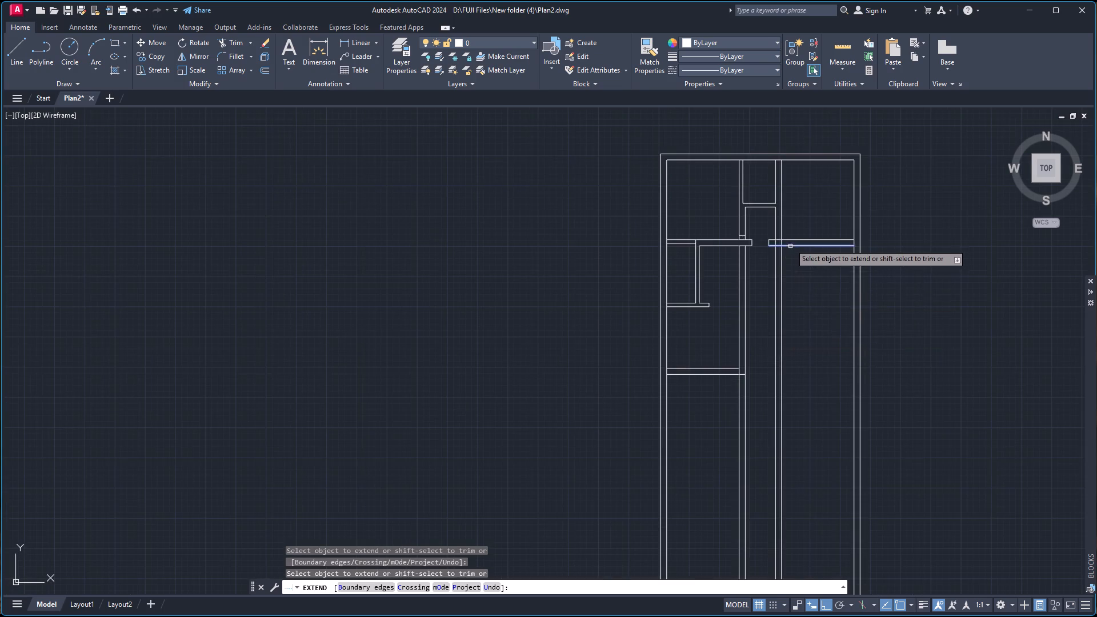
scroll(790, 244, up, 3)
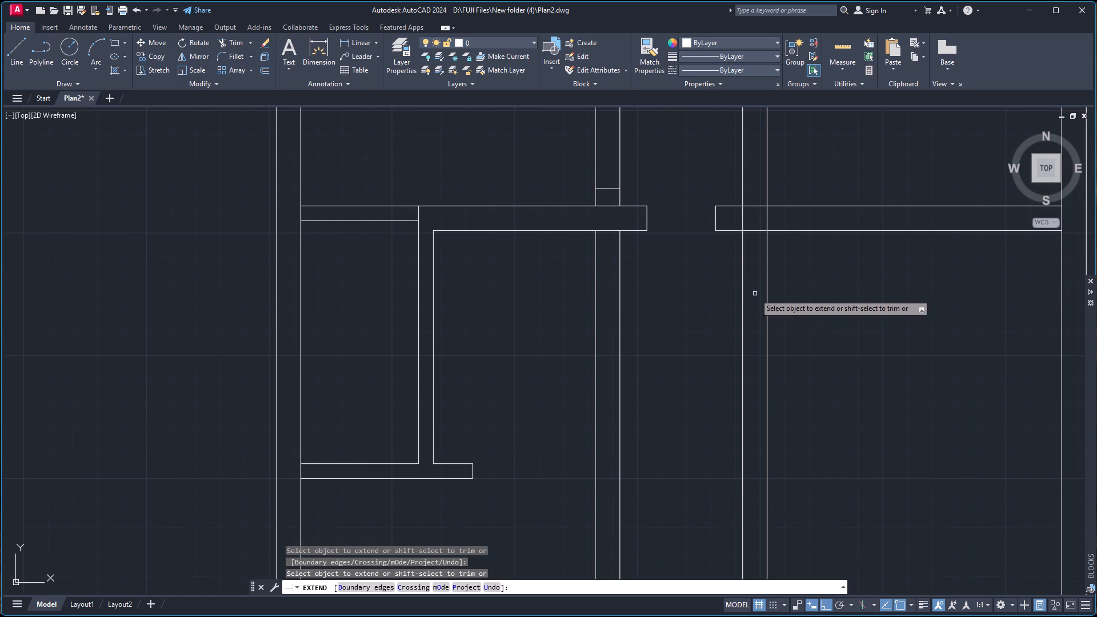
scroll(746, 301, down, 2)
scroll(695, 420, up, 1)
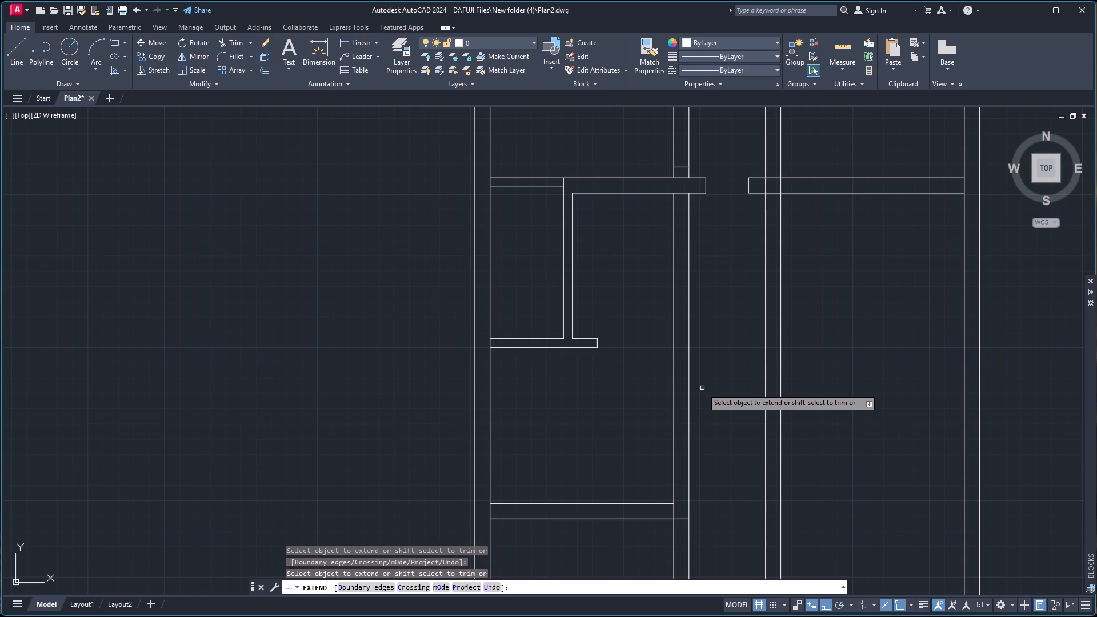
key(Escape)
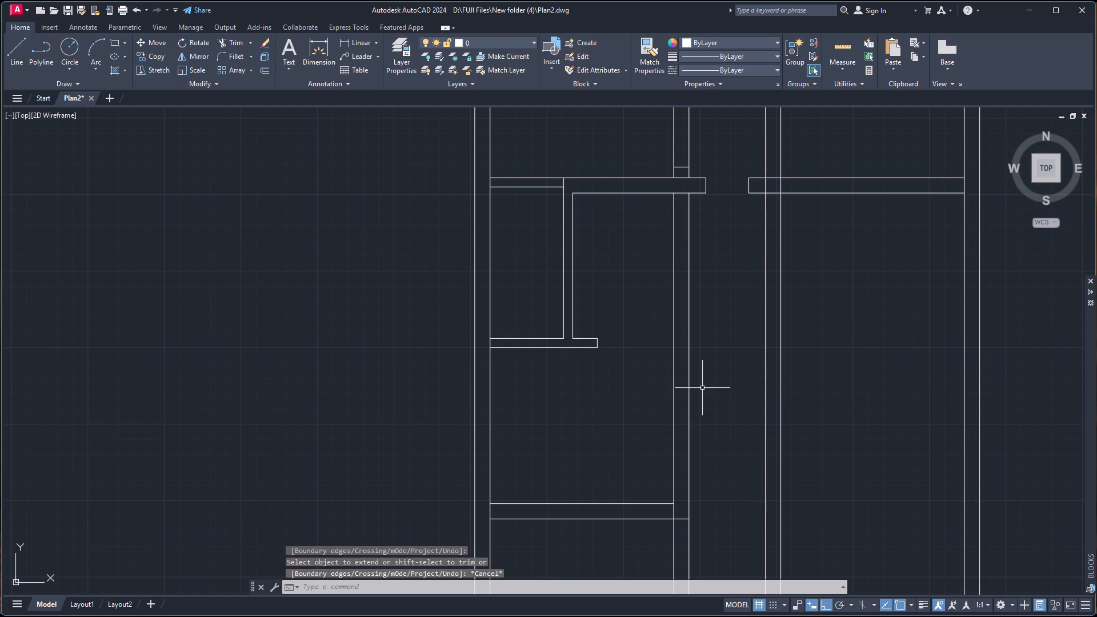
Draw a 10" line across the central-left vertical wall, level with the upper edge of the short west horizontal wall.
key(l)
key(Return)
key(t)
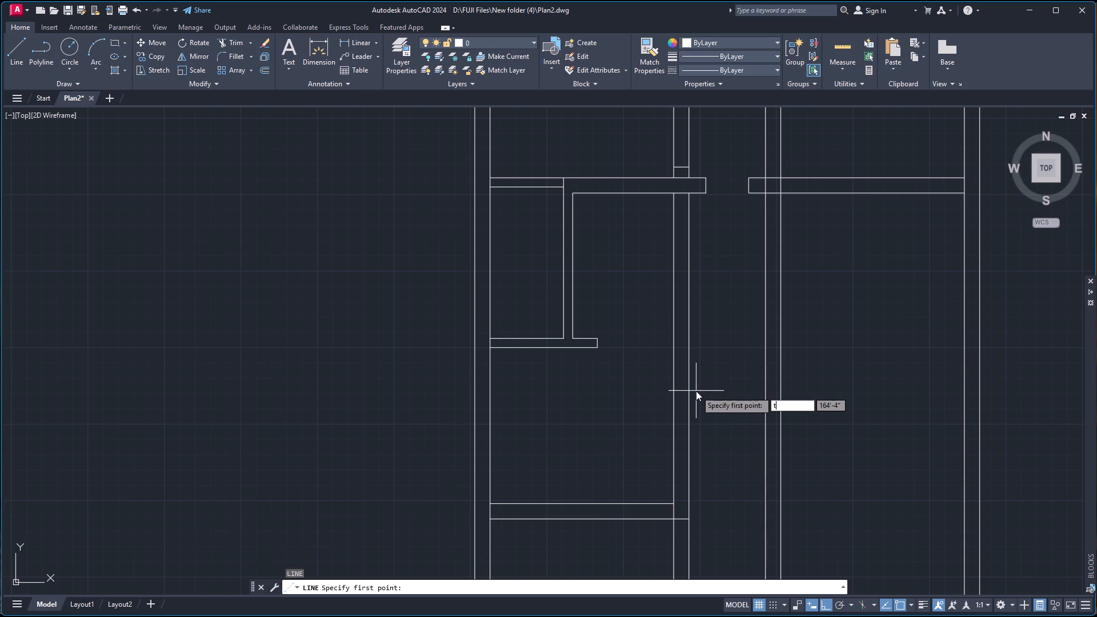
key(k)
key(Return)
scroll(568, 339, up, 3)
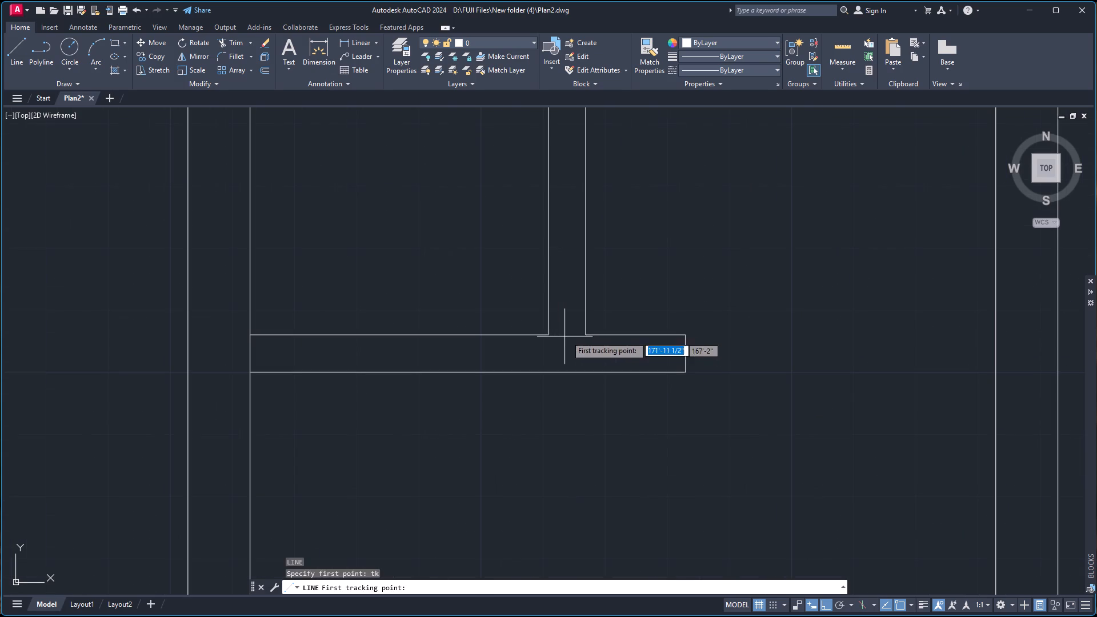
click(686, 336)
scroll(846, 340, down, 1)
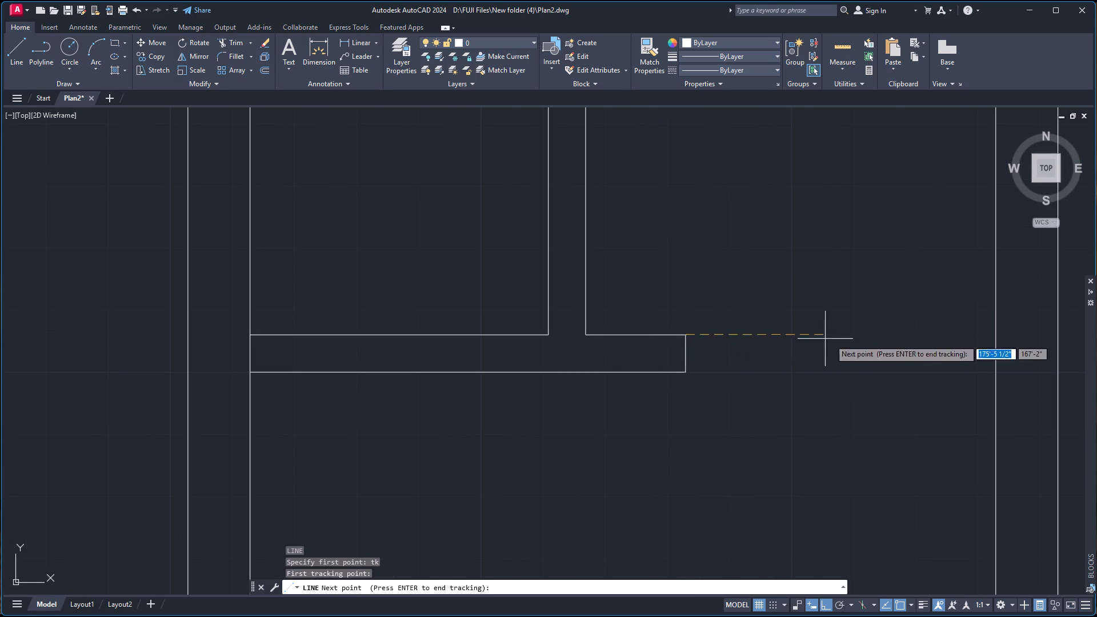
scroll(847, 340, down, 2)
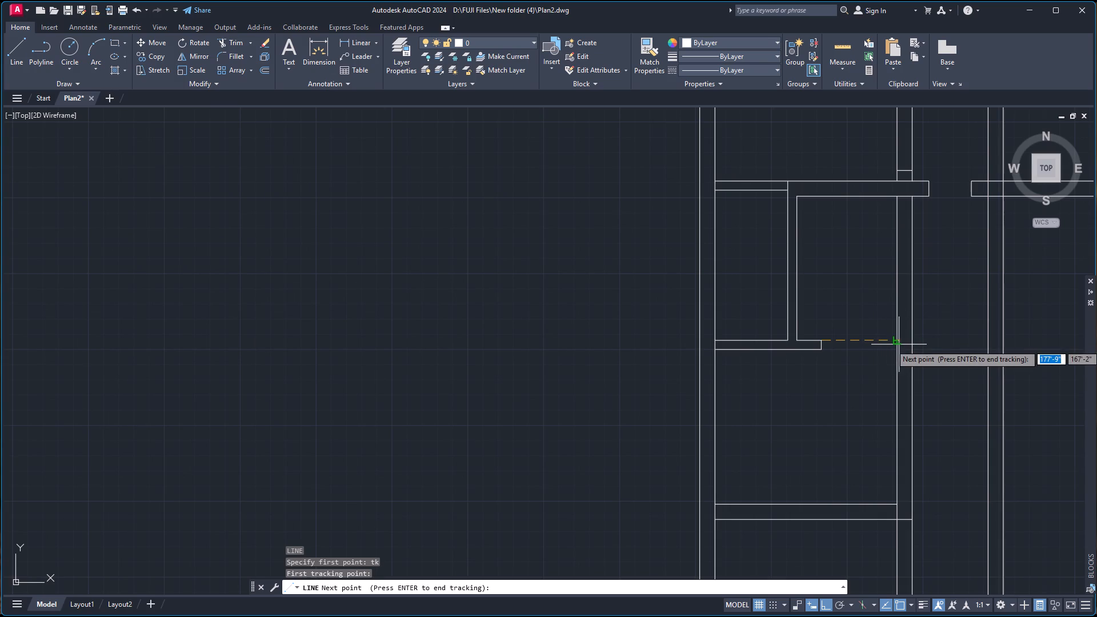
scroll(896, 344, up, 5)
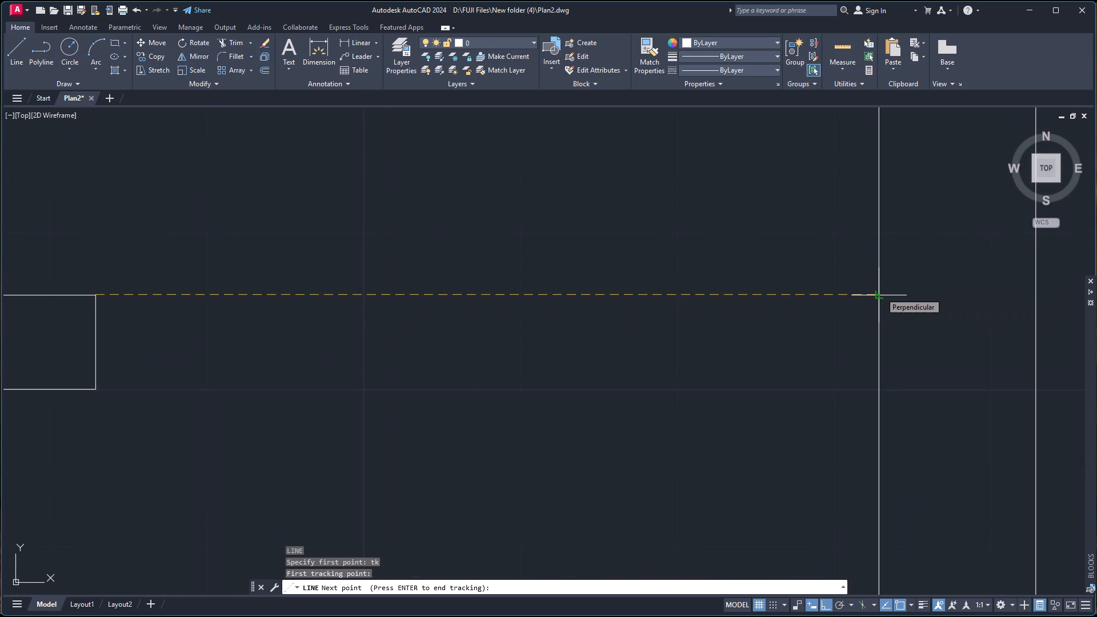
click(880, 293)
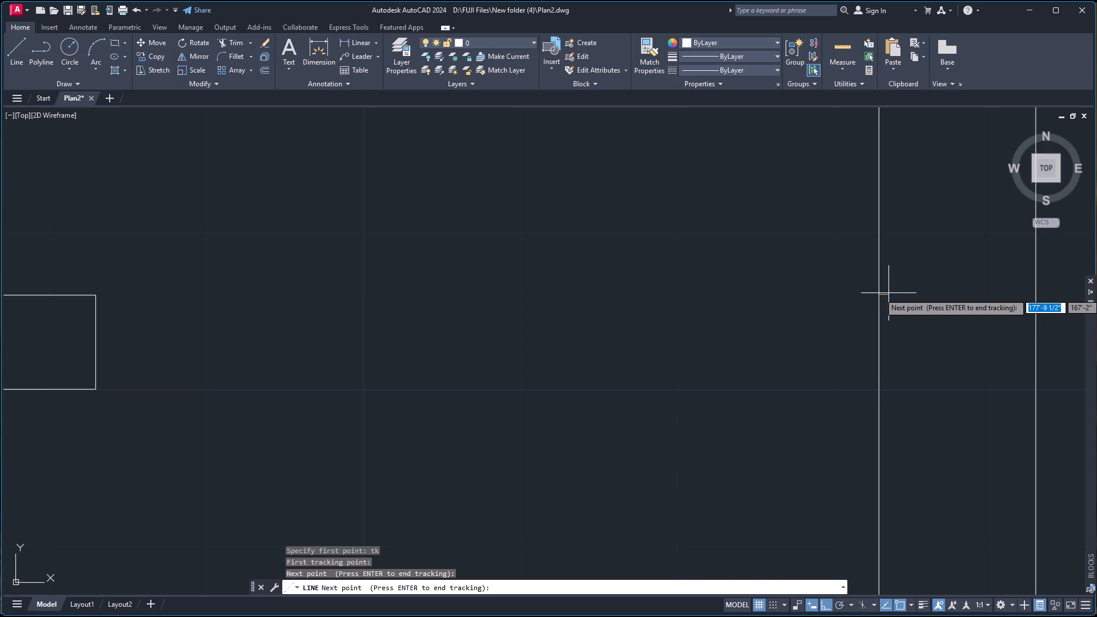
key(Return)
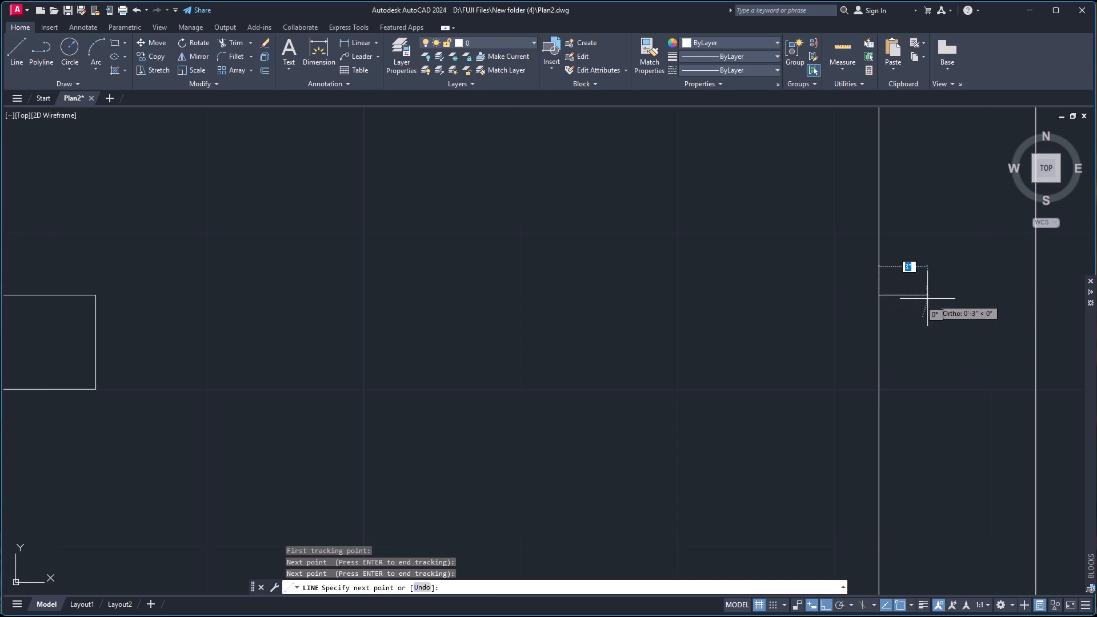
click(1035, 293)
key(Return)
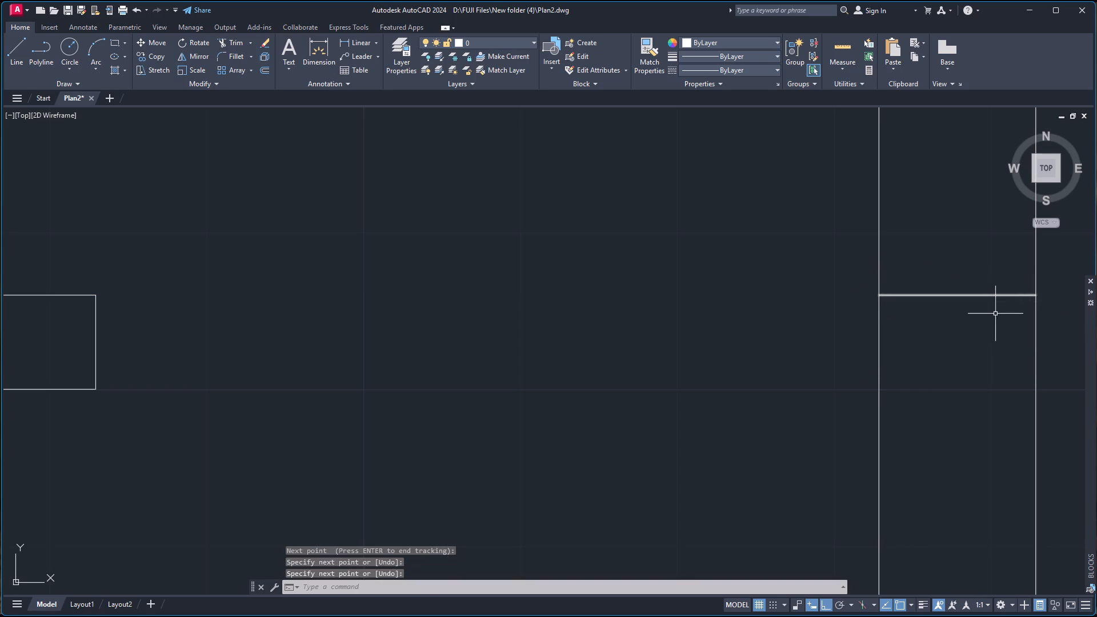
Trim both faces of the central-left vertical wall between the long horizontal wall and the new 10" cross line.
scroll(932, 341, down, 5)
scroll(928, 265, down, 1)
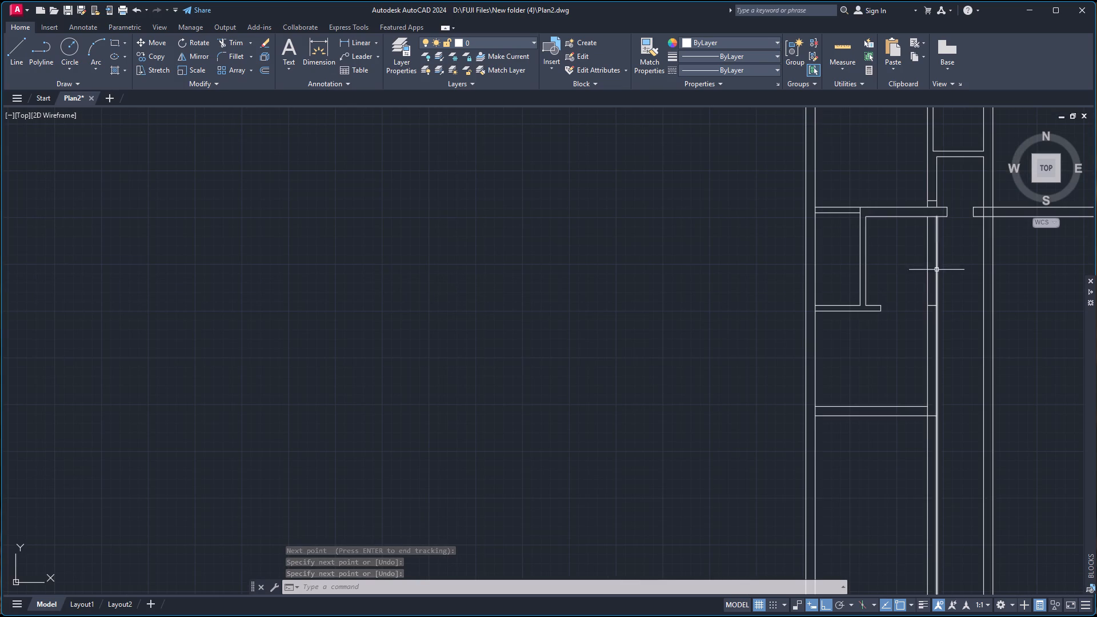
text(tr)
key(Return)
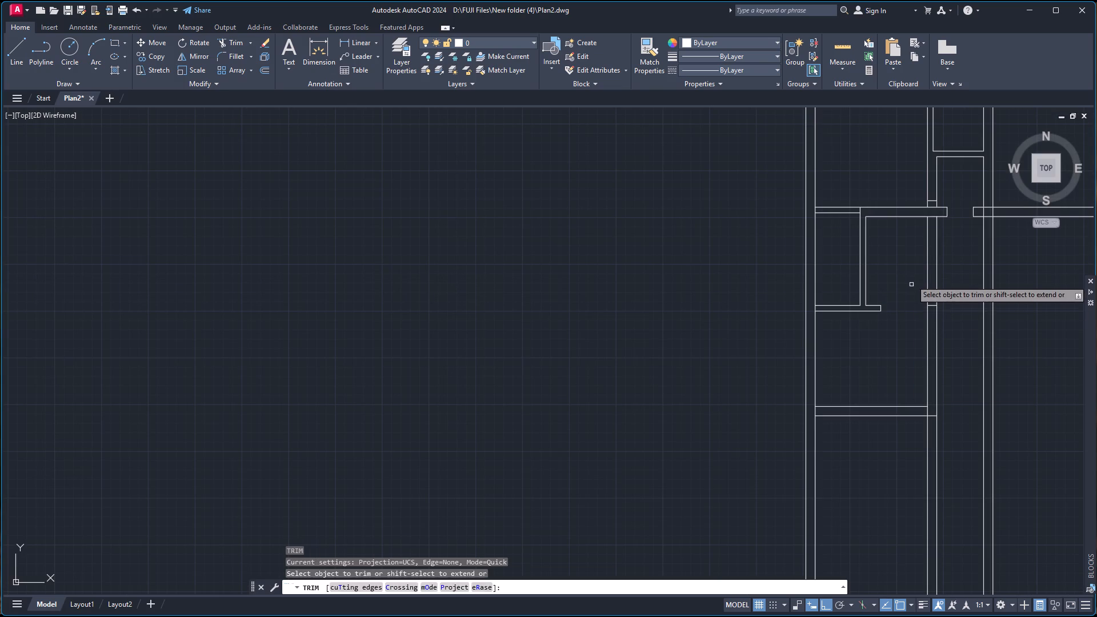
click(914, 272)
click(959, 271)
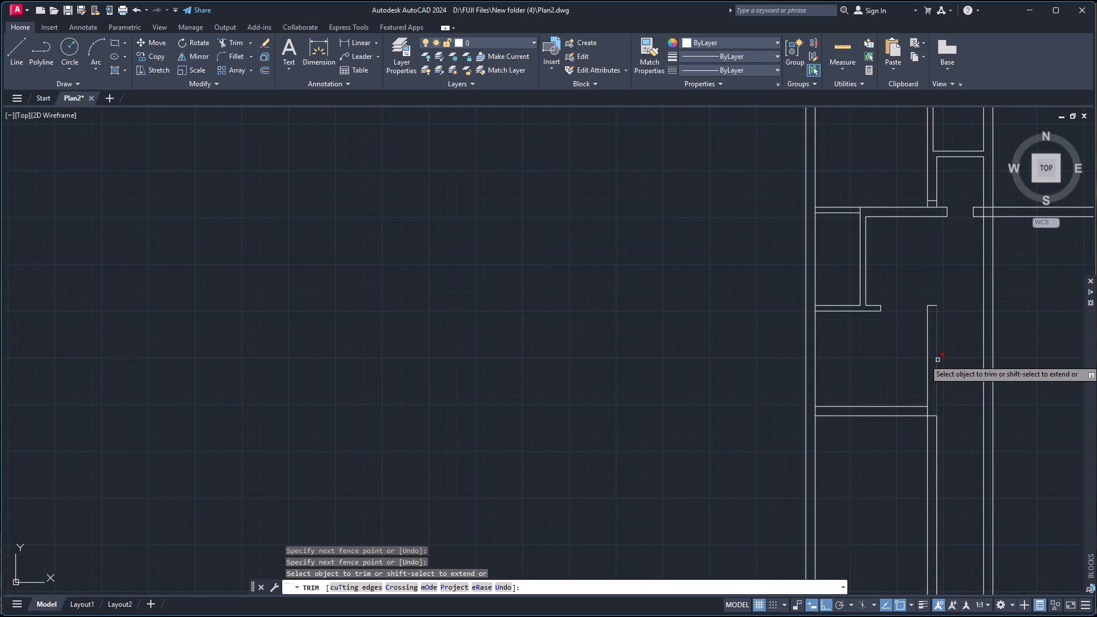
scroll(922, 422, up, 2)
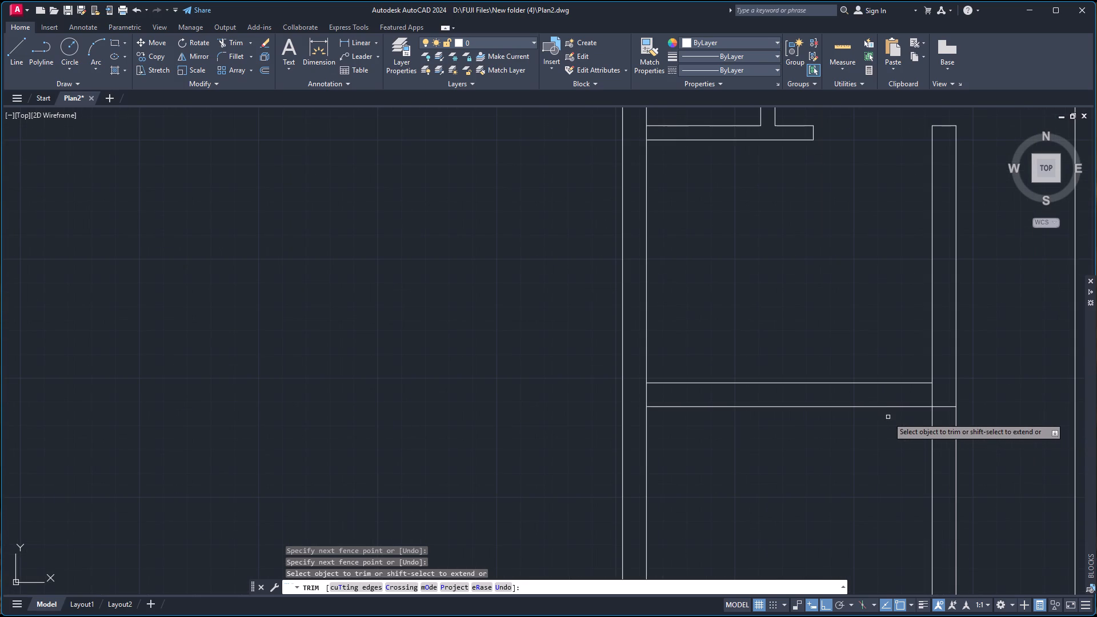
key(Escape)
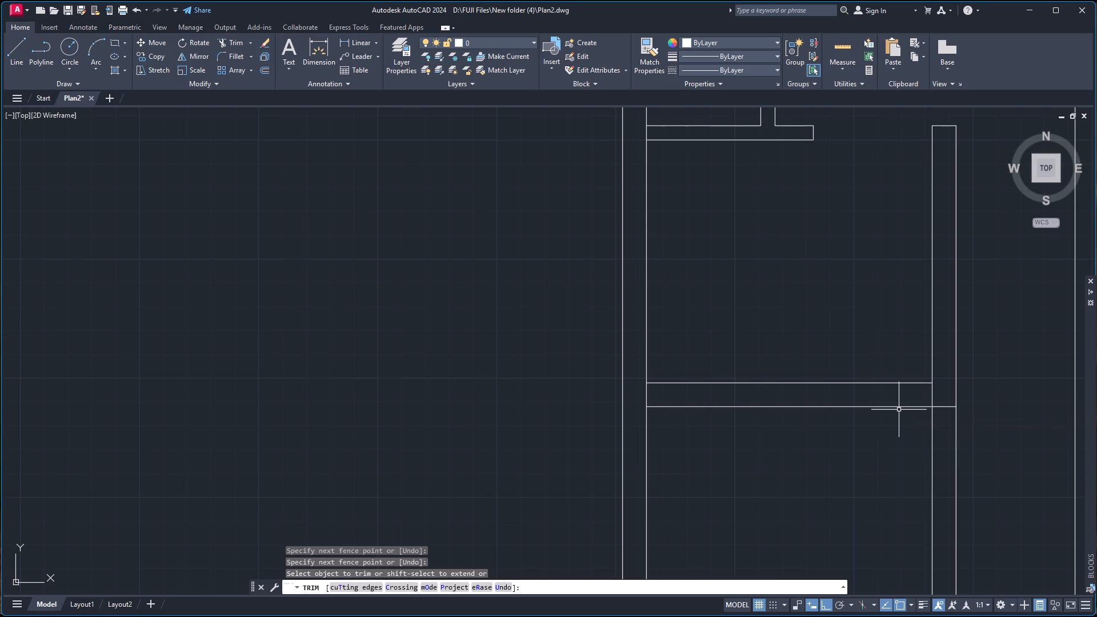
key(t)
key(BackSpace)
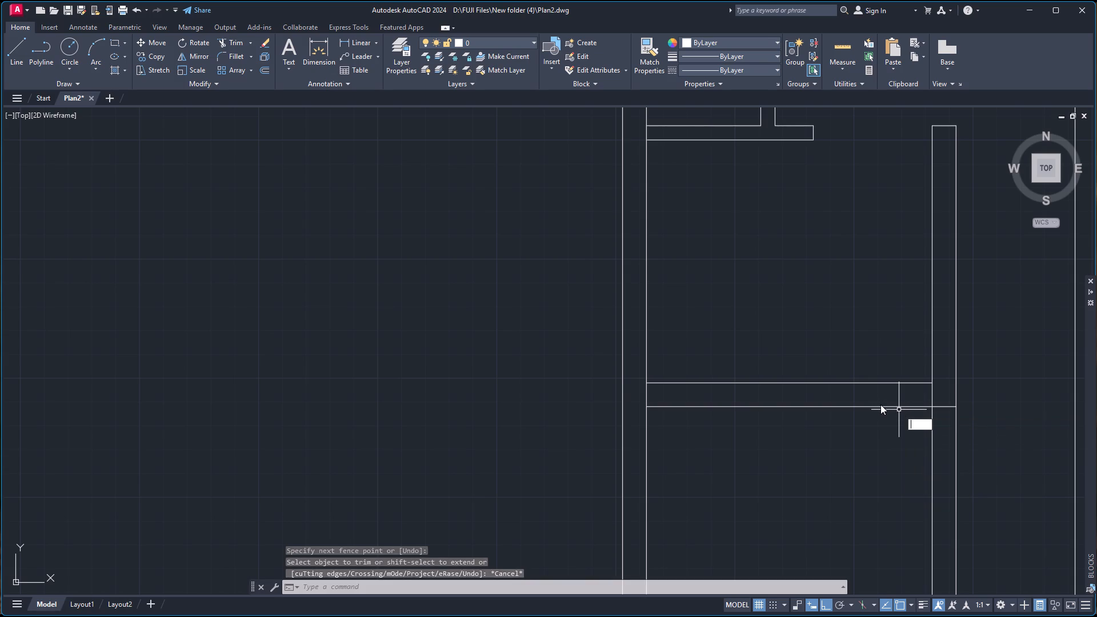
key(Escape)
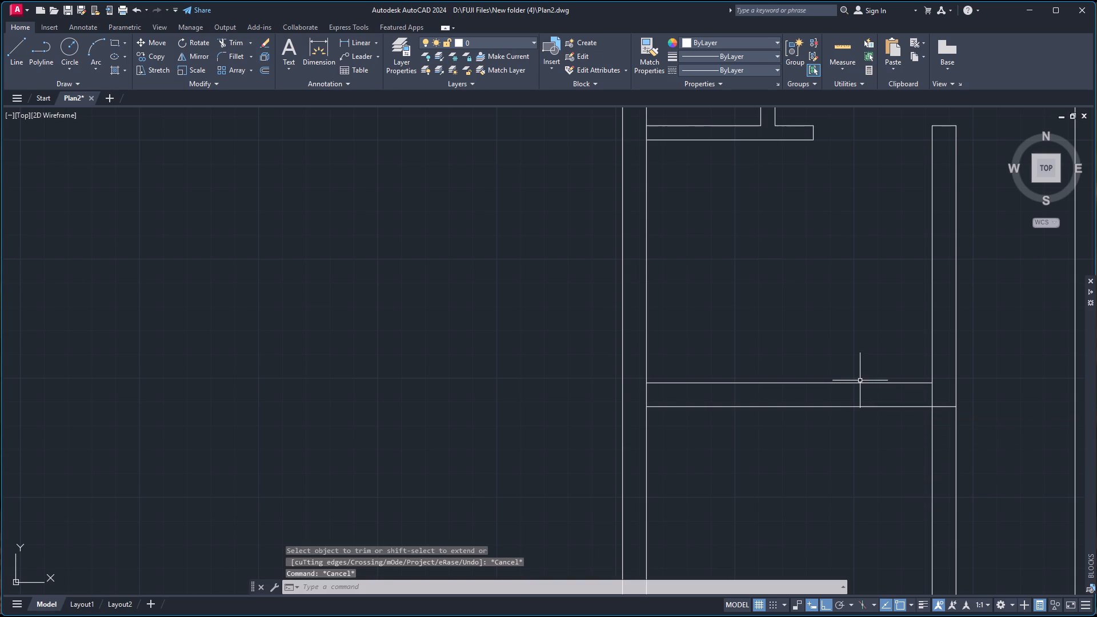
Trim the central-right vertical wall's crossing with the horizontal wall into an open T-junction and remove its faces to the south.
scroll(919, 358, down, 3)
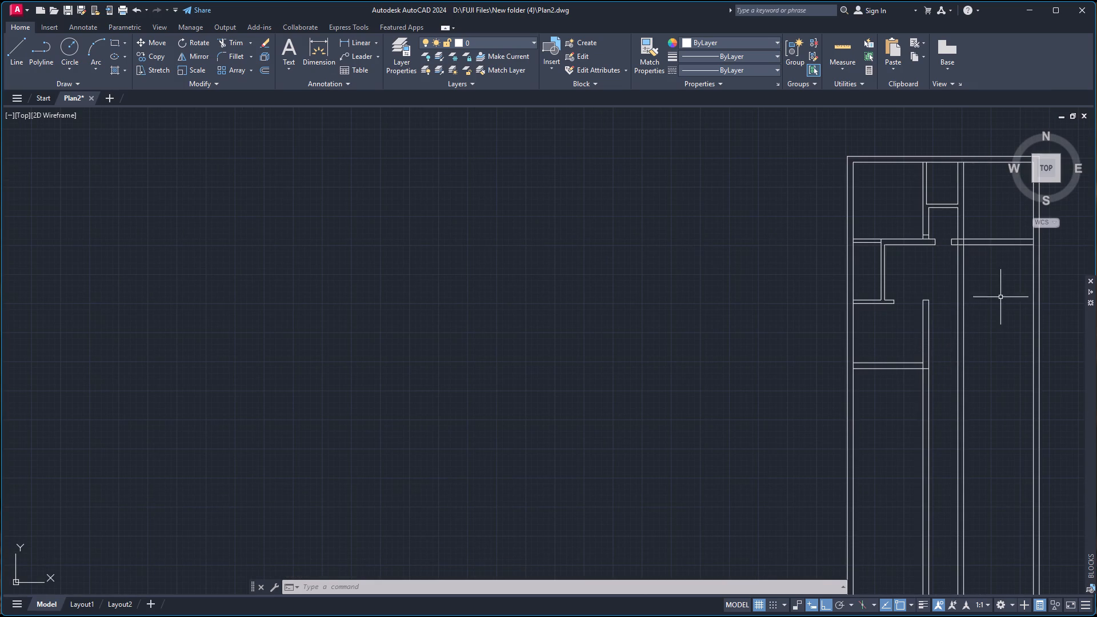
scroll(994, 266, up, 2)
scroll(972, 283, down, 1)
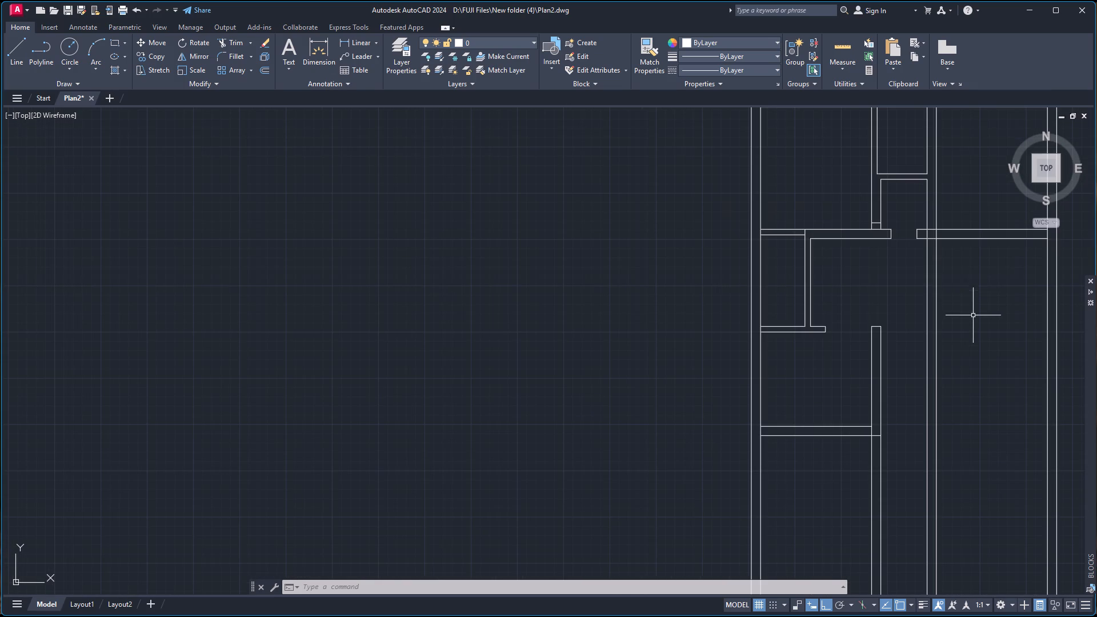
scroll(944, 275, up, 2)
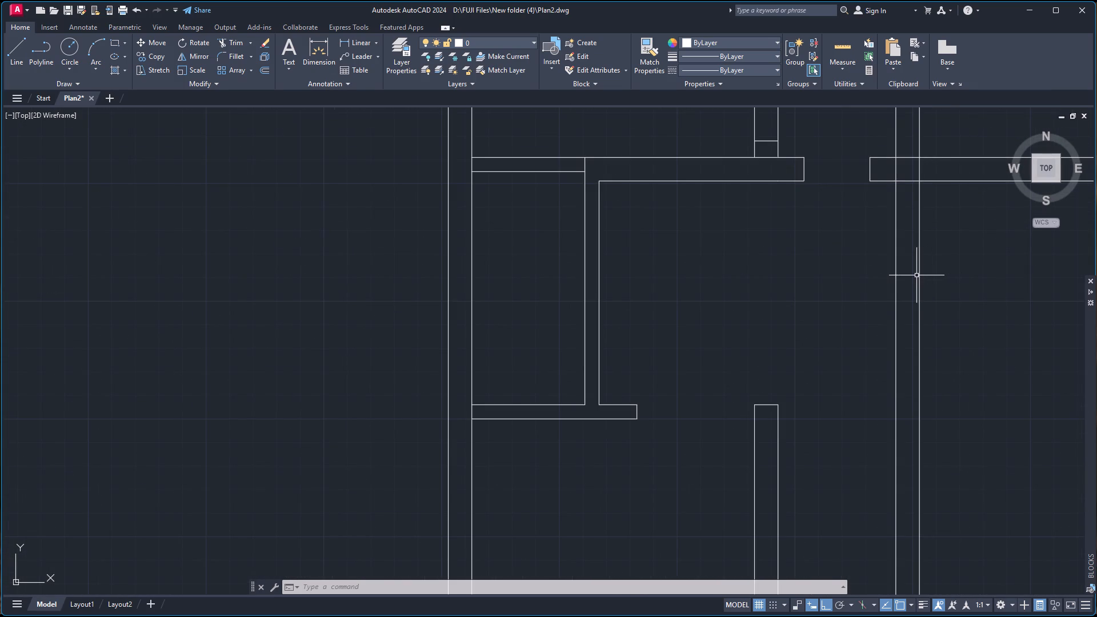
text(tr)
key(Return)
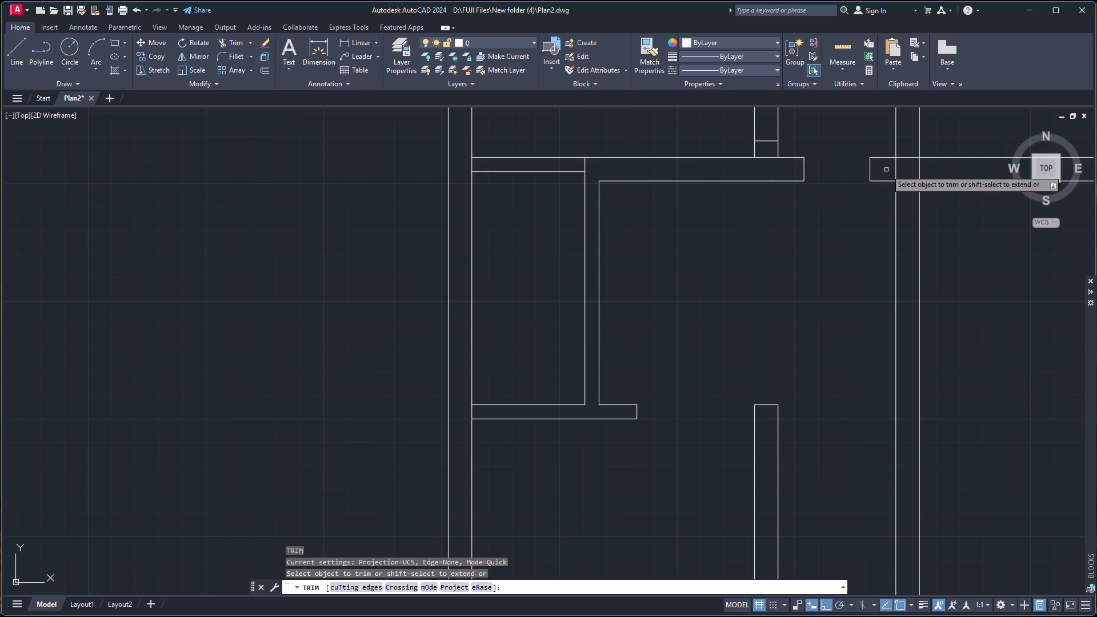
click(886, 170)
click(923, 167)
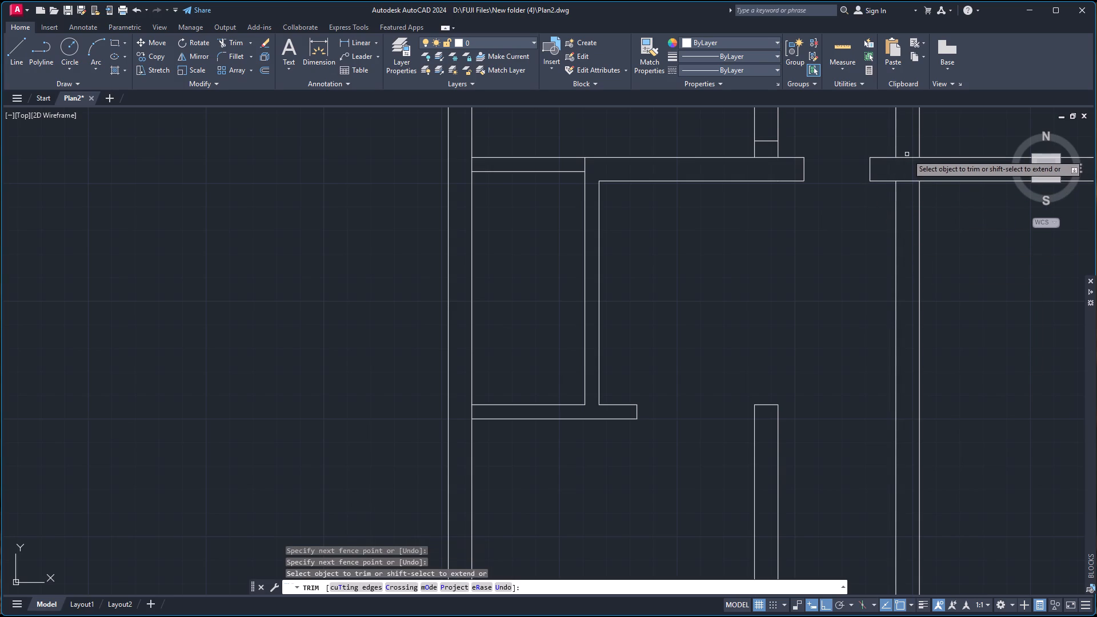
click(909, 157)
drag(868, 226, 874, 226)
click(947, 235)
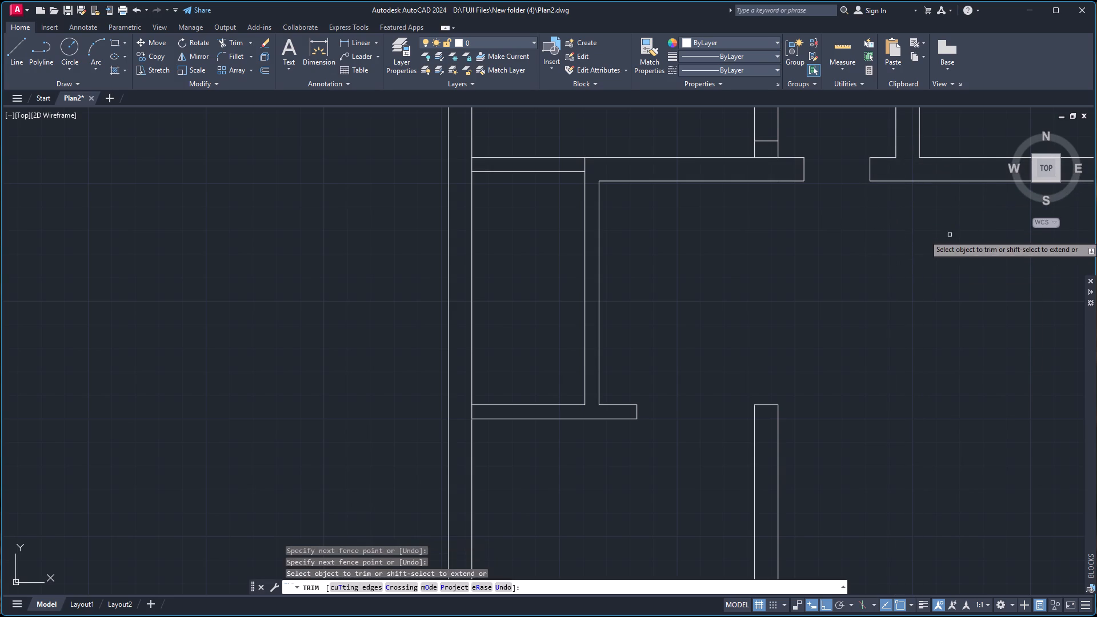
Examine the trimmed wall layout across the northern part of the plan.
scroll(947, 246, down, 5)
scroll(999, 219, up, 2)
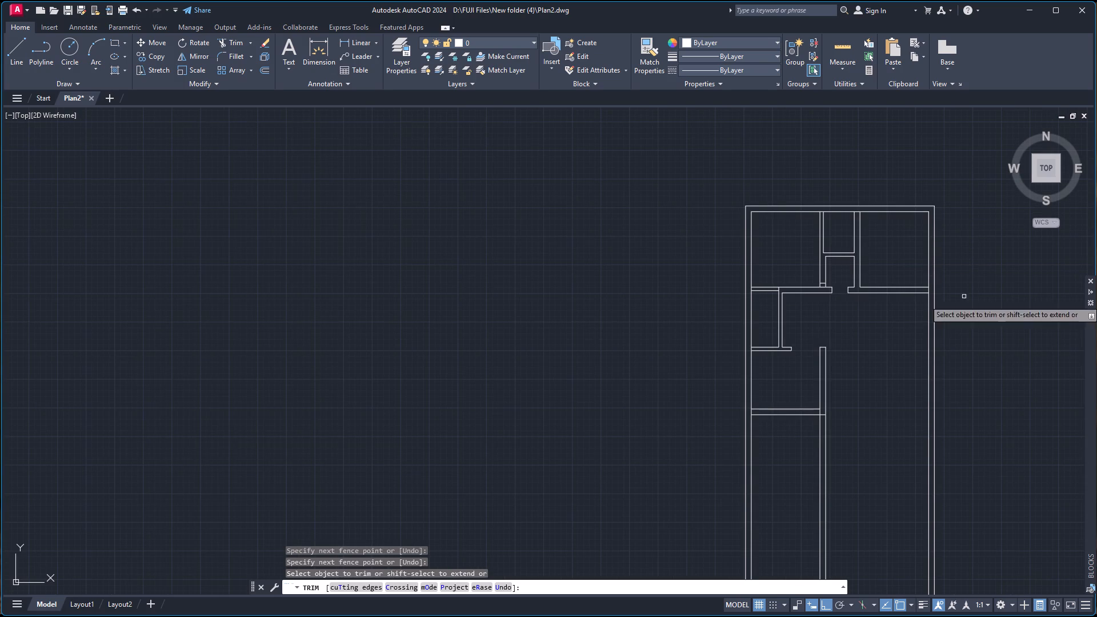
scroll(835, 310, up, 2)
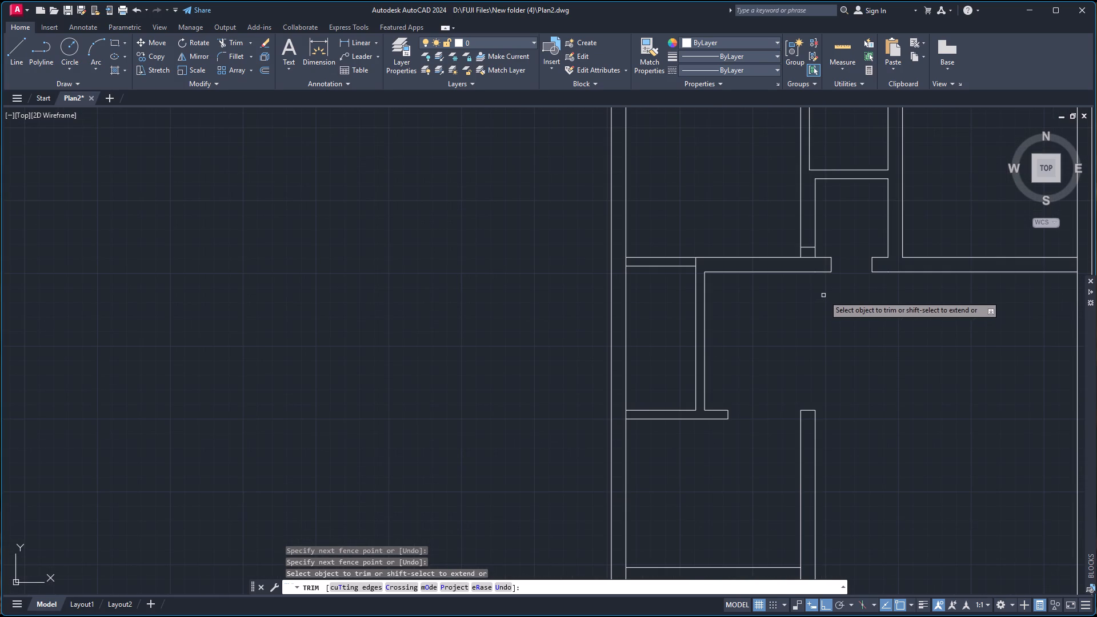
scroll(851, 295, down, 2)
scroll(878, 290, up, 1)
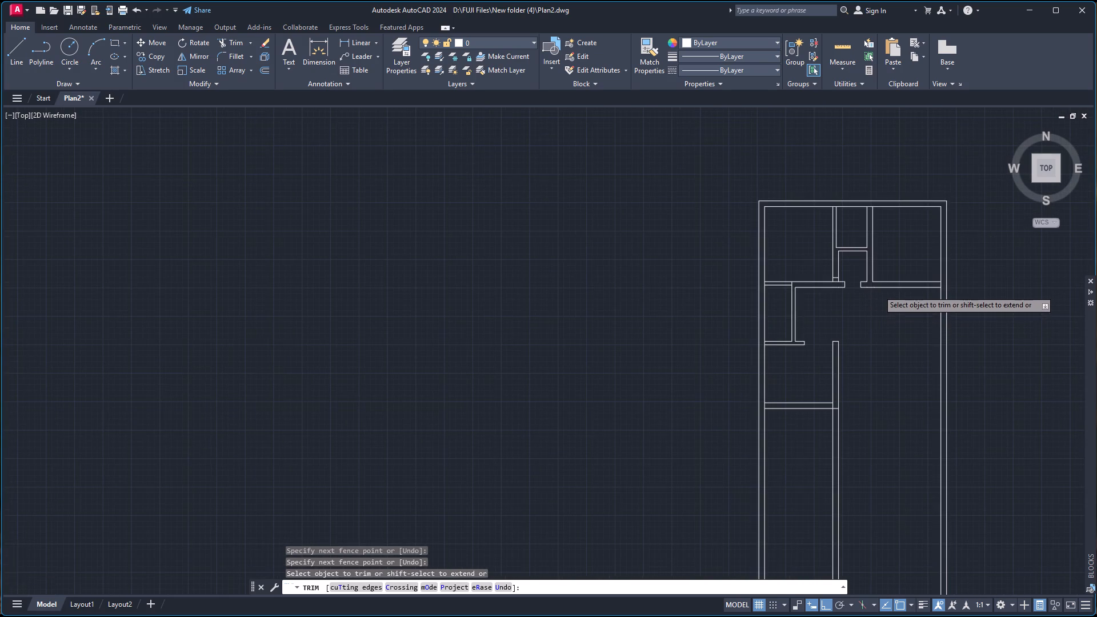
scroll(878, 290, up, 2)
scroll(872, 289, down, 2)
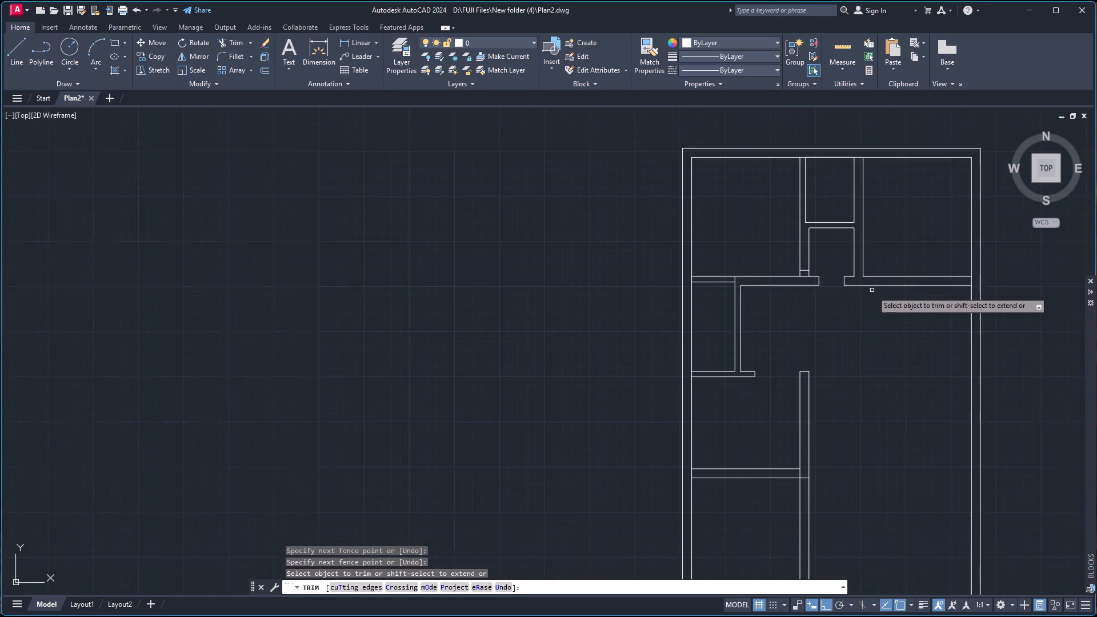
scroll(875, 437, down, 2)
scroll(867, 466, up, 2)
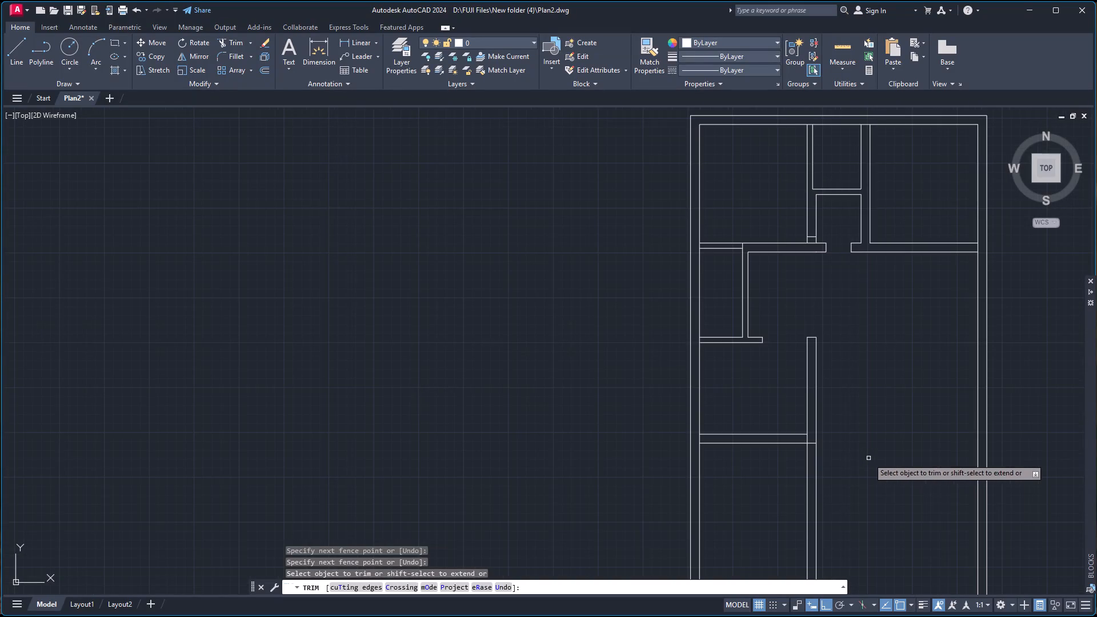
scroll(868, 454, up, 1)
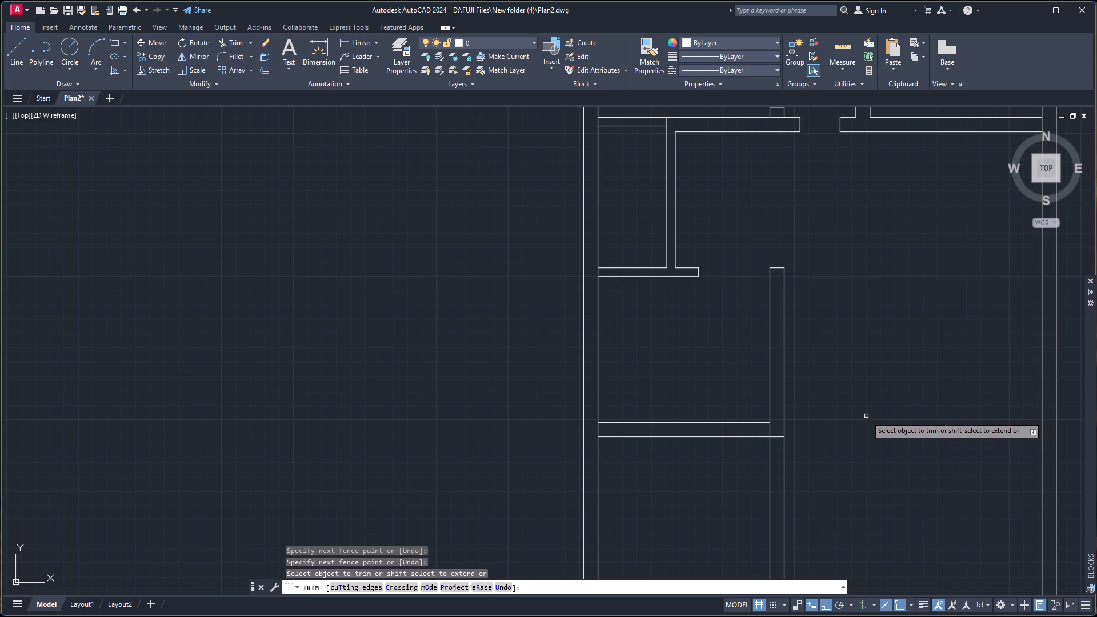
scroll(891, 398, down, 2)
scroll(912, 344, up, 2)
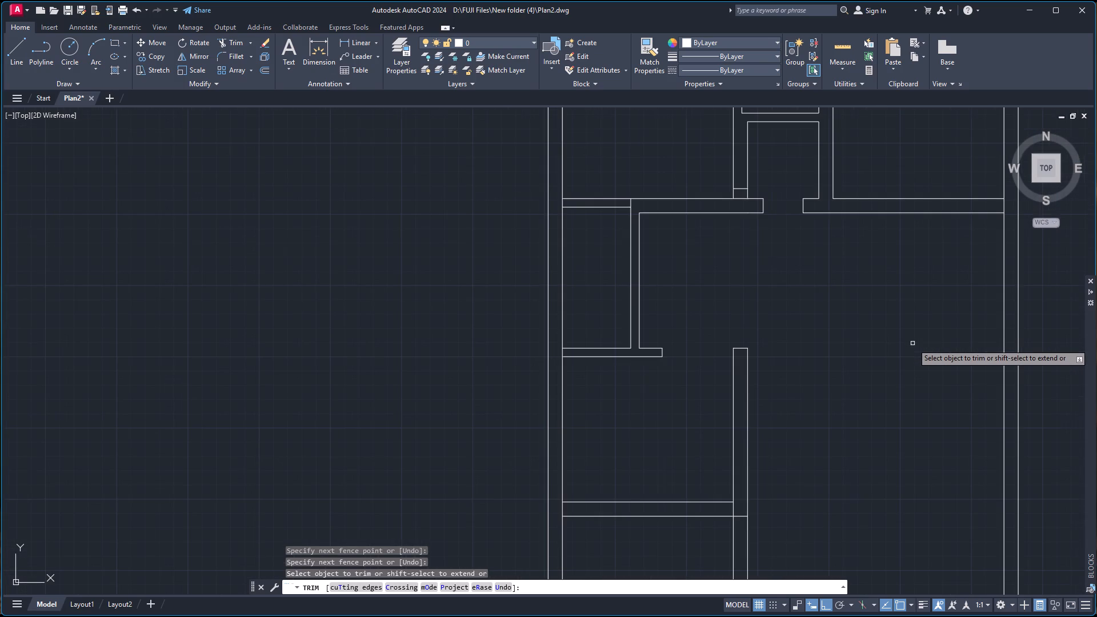
key(space)
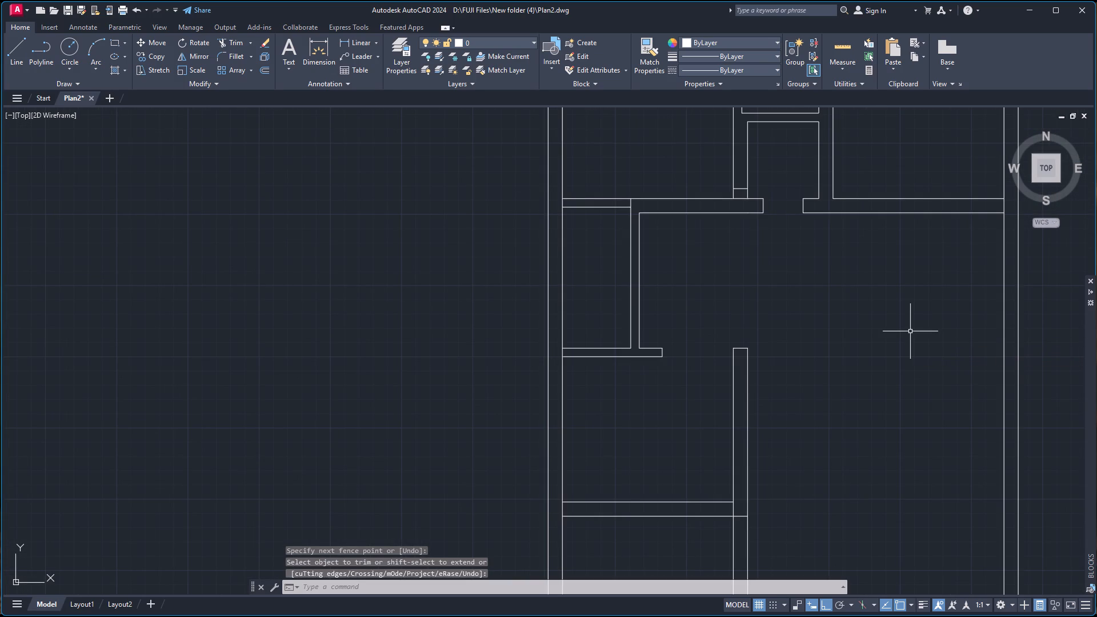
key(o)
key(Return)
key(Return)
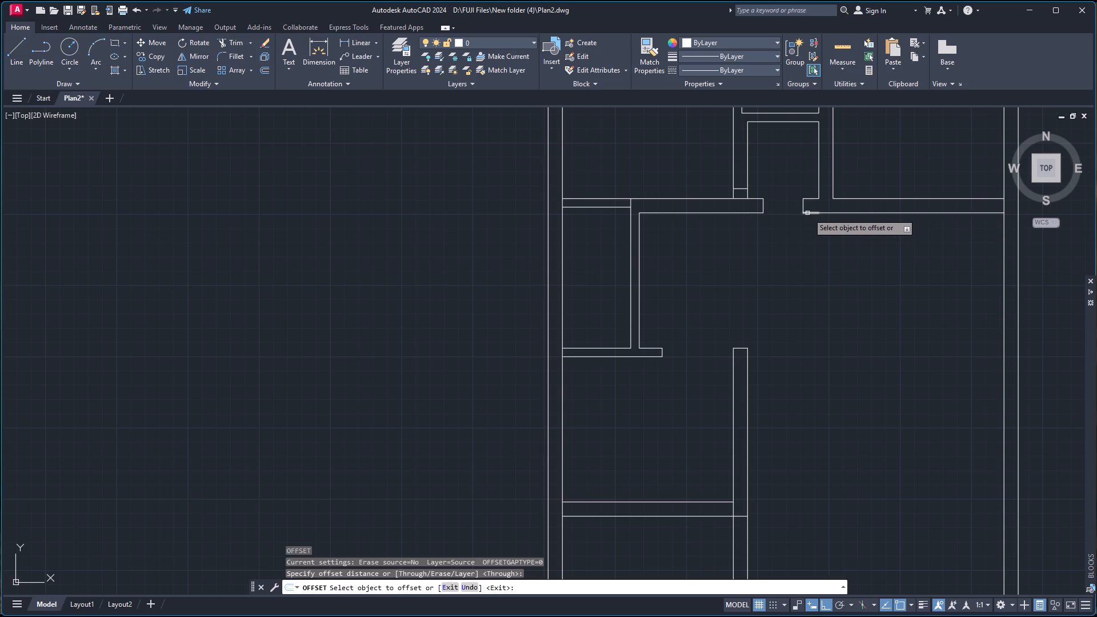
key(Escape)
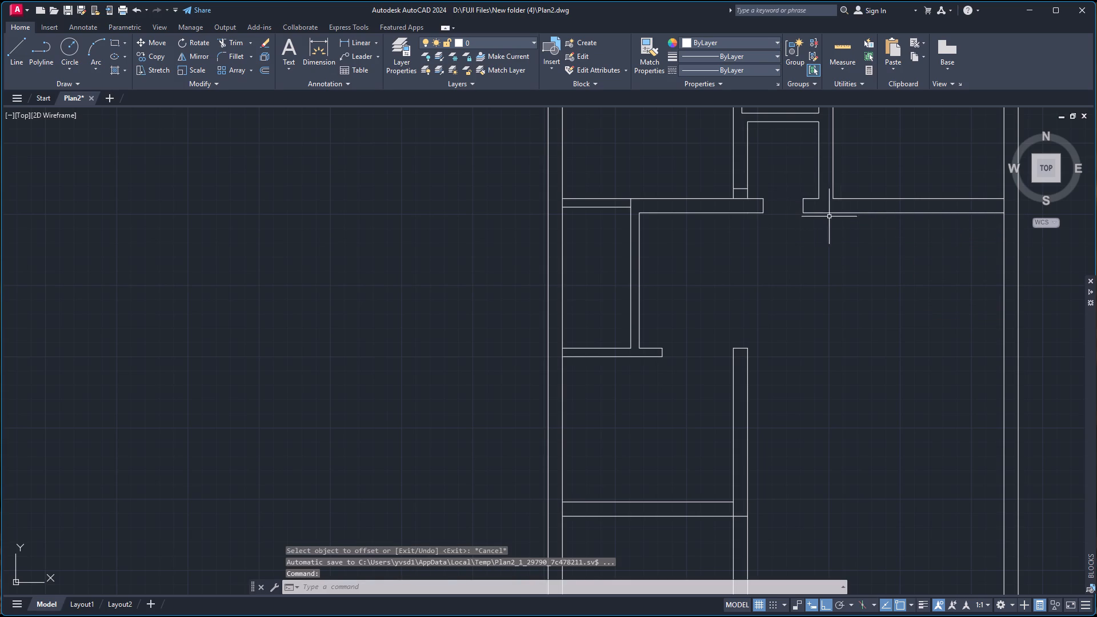
Join the two collinear segments of the east horizontal wall's lower face into one line.
scroll(844, 210, up, 4)
scroll(823, 221, down, 2)
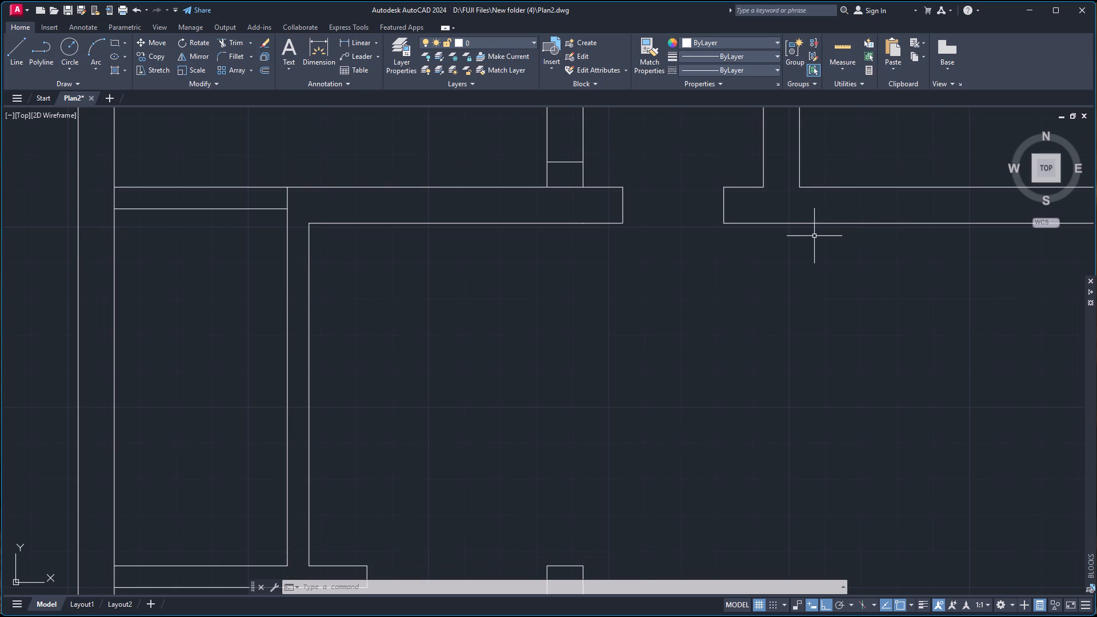
click(742, 222)
click(819, 223)
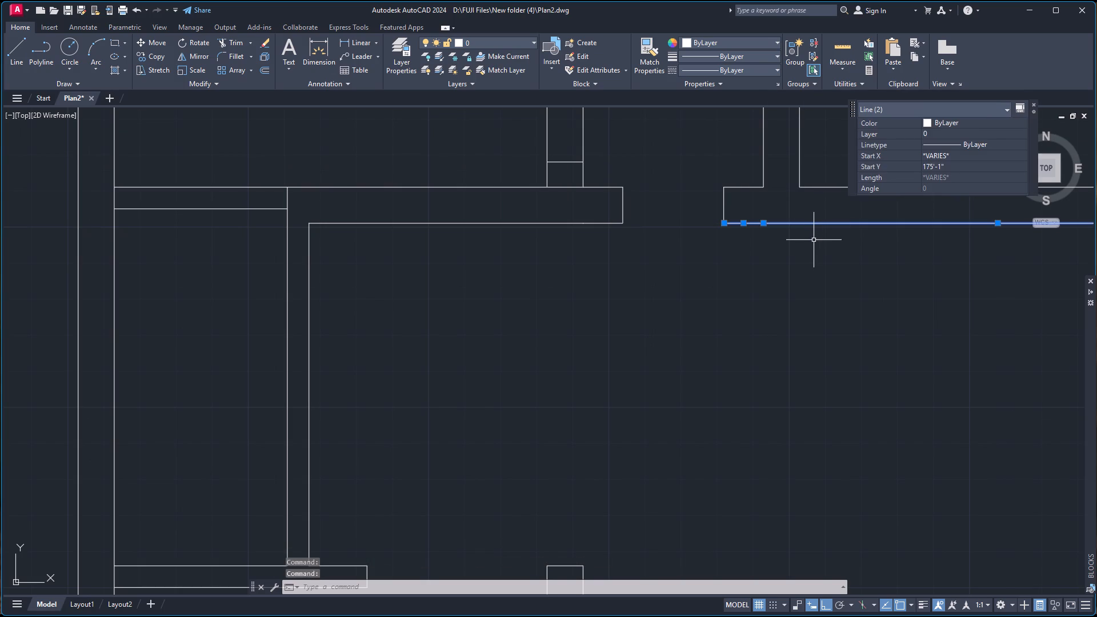
key(j)
key(Return)
Offset the joined lower line of the east horizontal wall 15' to the south.
scroll(826, 226, up, 2)
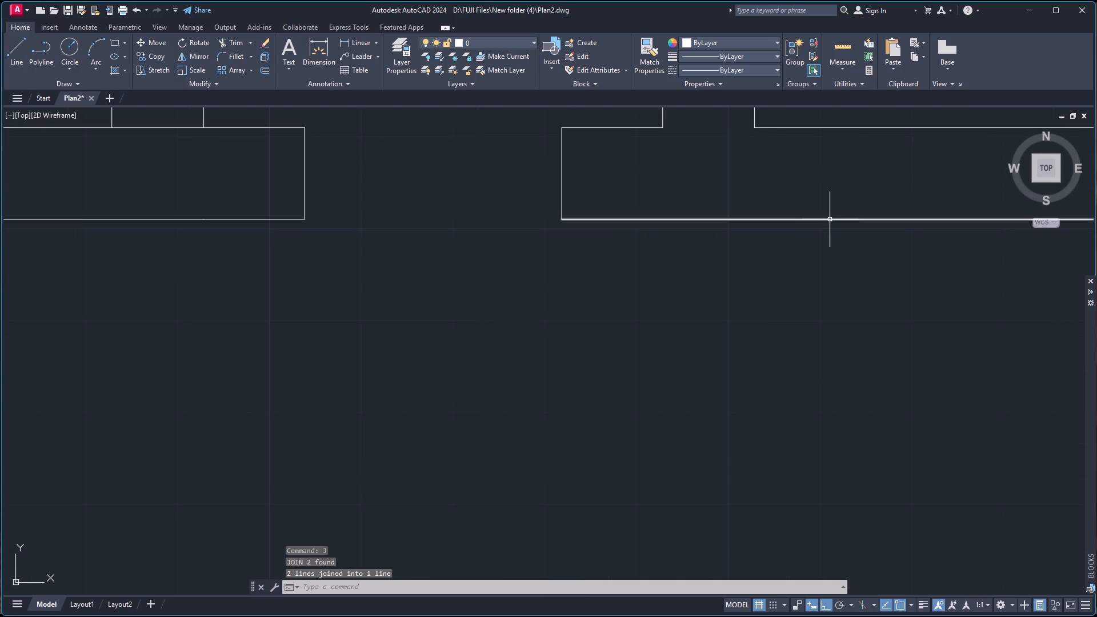
click(829, 219)
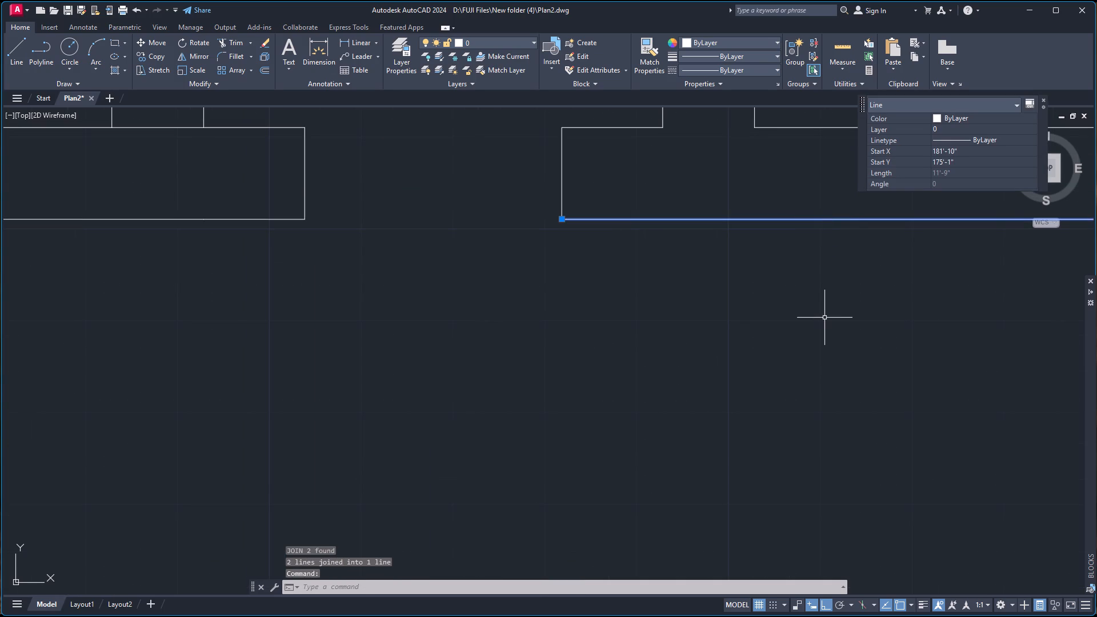
key(o)
key(Return)
key(Return)
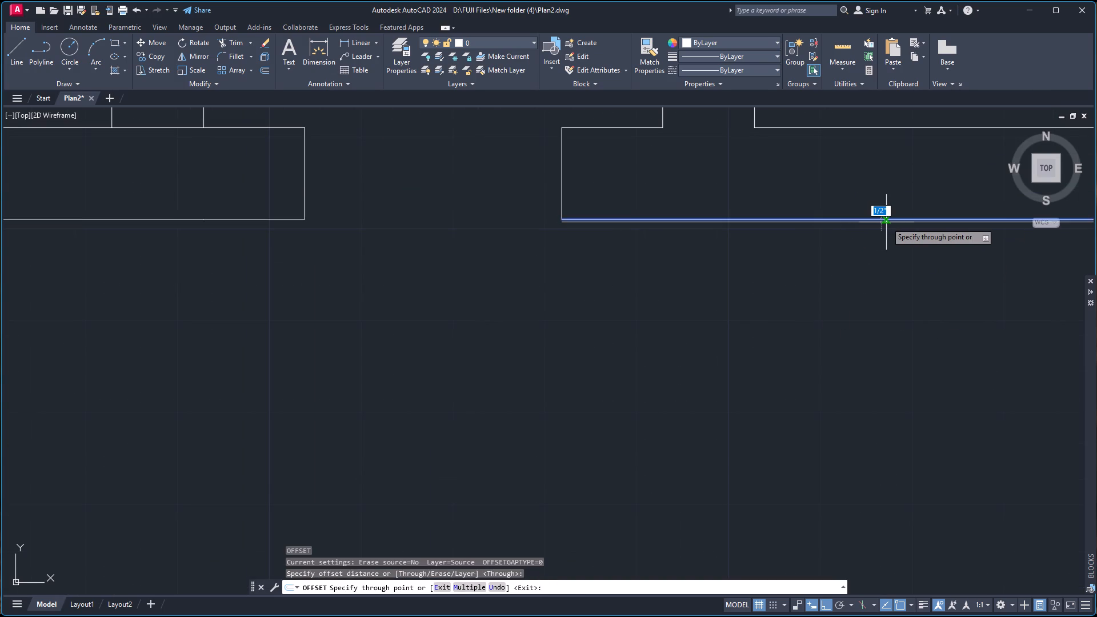
scroll(881, 342, down, 5)
scroll(896, 451, up, 1)
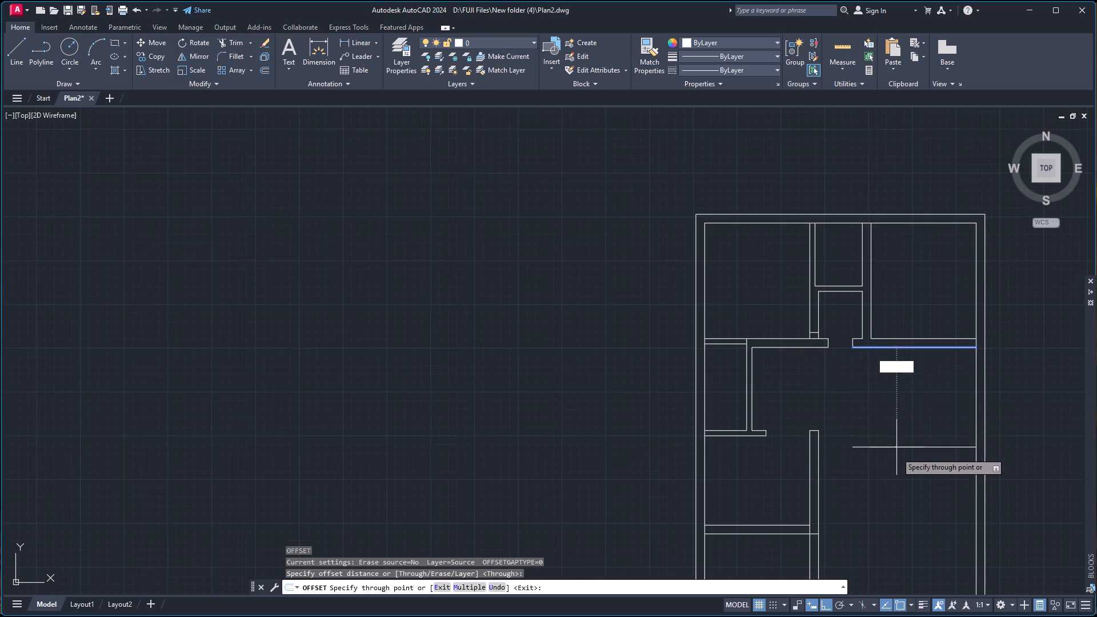
scroll(896, 454, up, 1)
scroll(892, 499, down, 2)
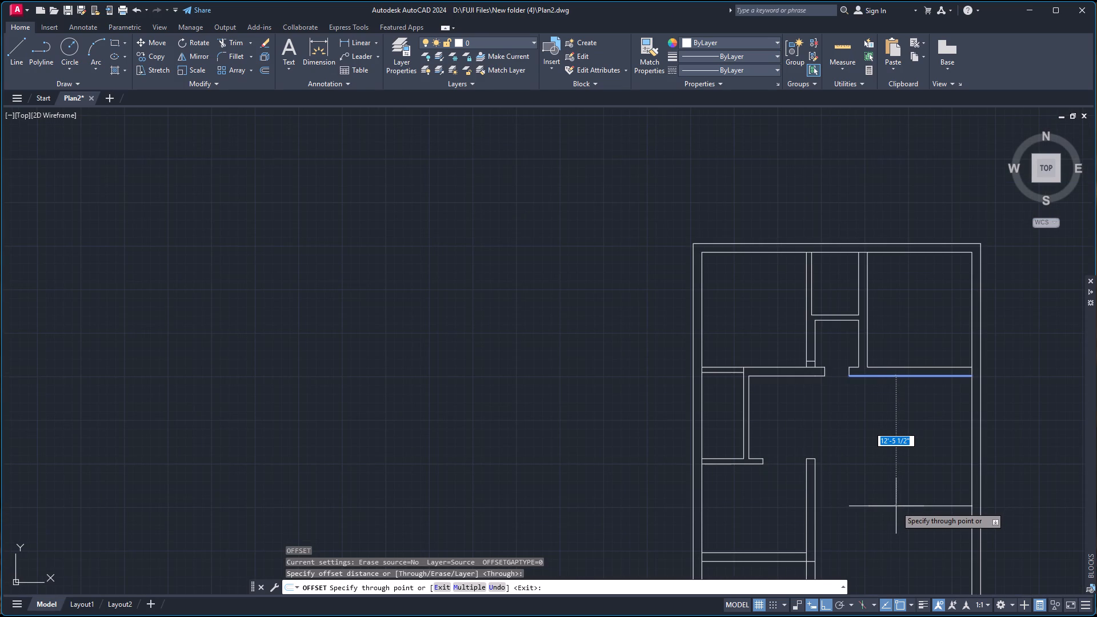
text(15')
key(Return)
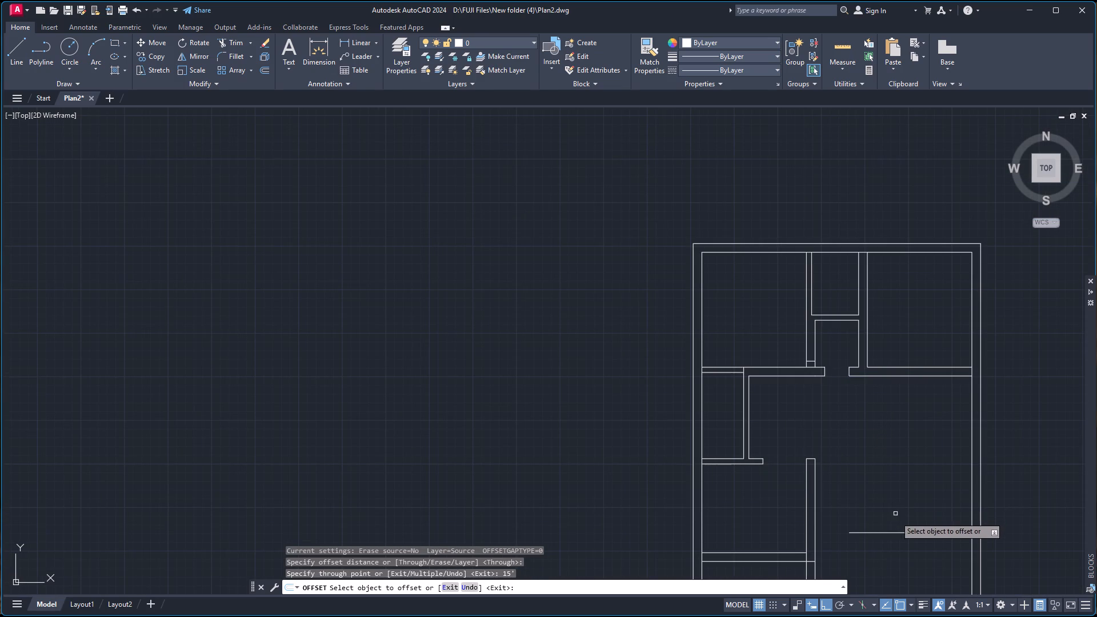
Offset the new horizontal line in the east part of the plan 10" to the south to form the wall's second face.
click(898, 532)
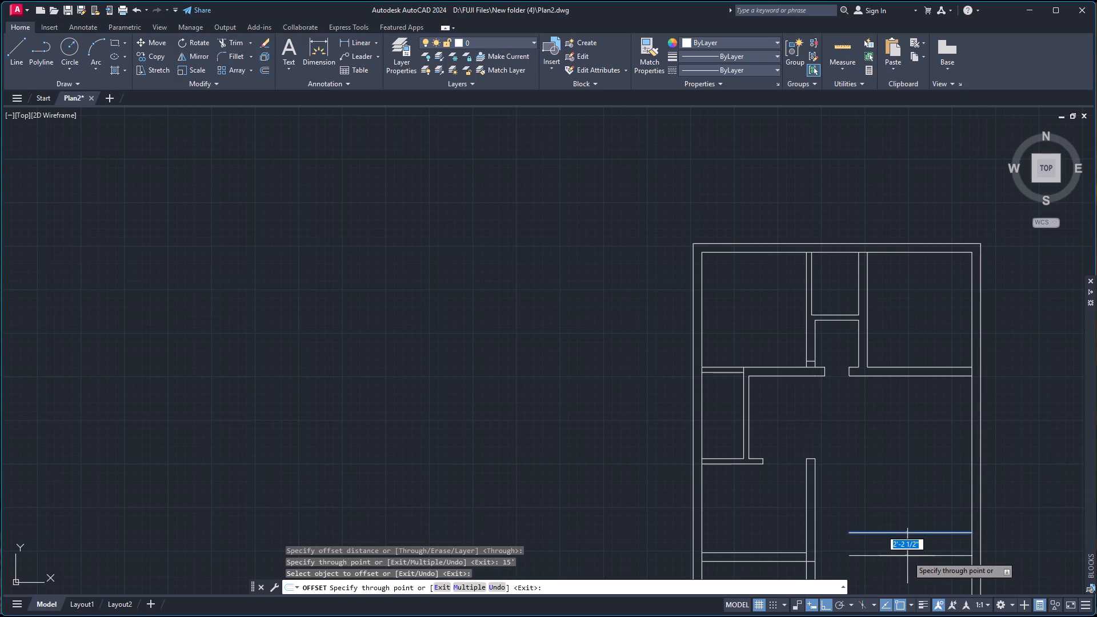
text(10)
key(Return)
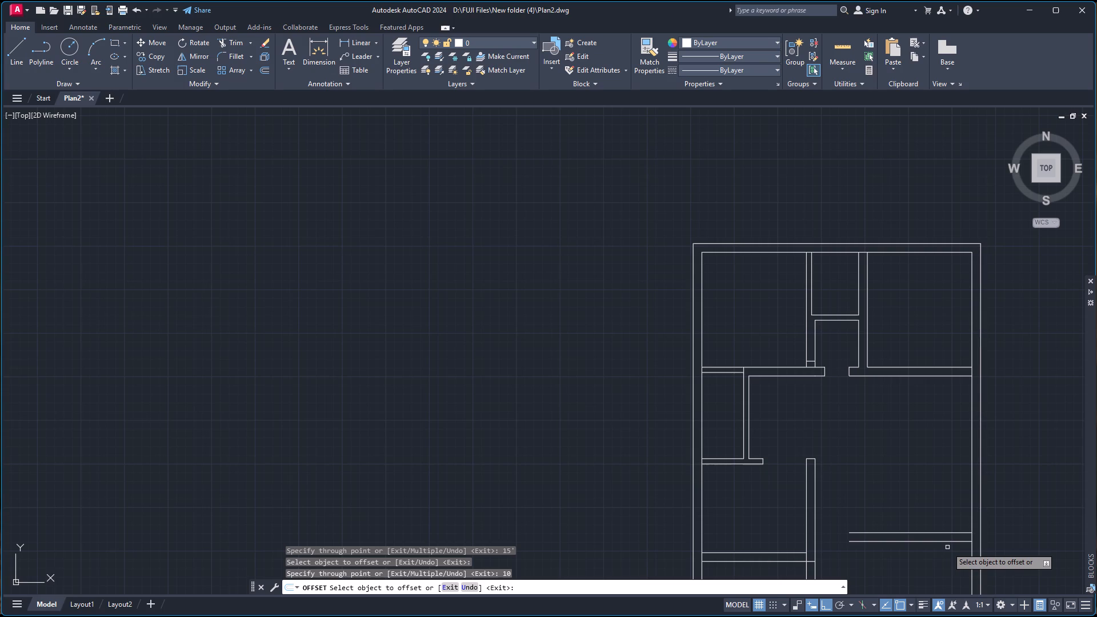
key(Escape)
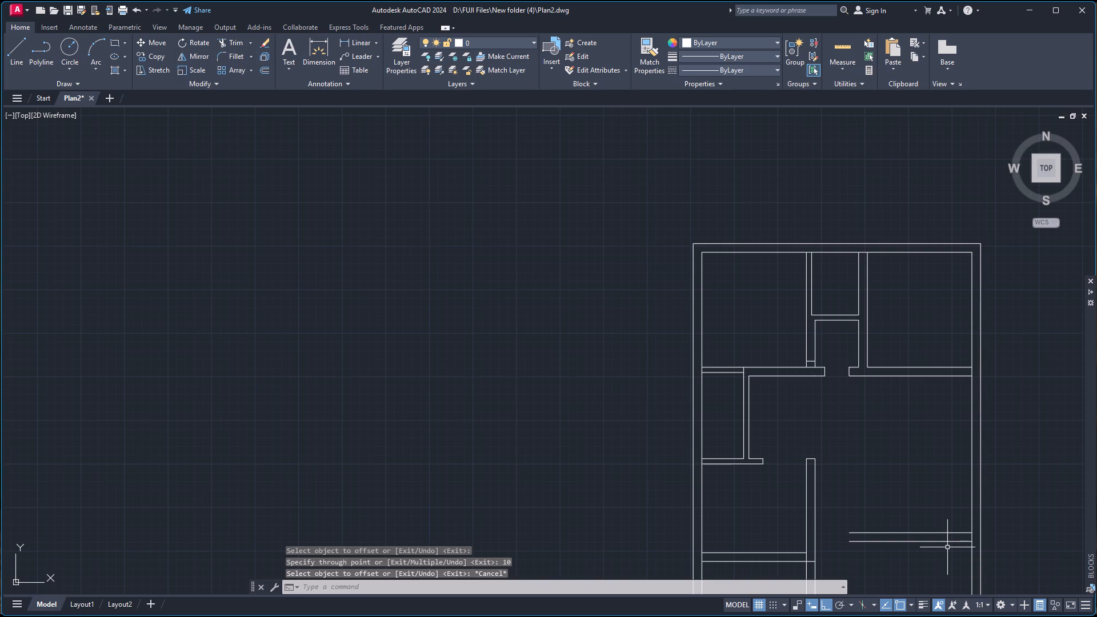
Extend both faces of the new 10" east horizontal wall westward to the east face of the central vertical wall.
text(ex)
key(Return)
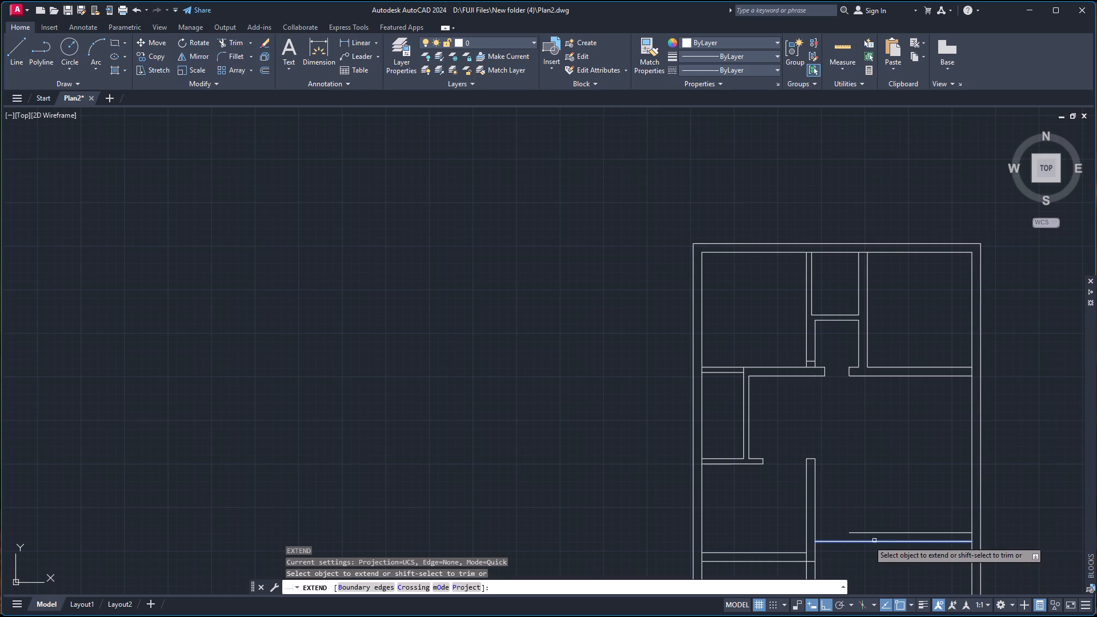
scroll(859, 539, up, 3)
click(832, 518)
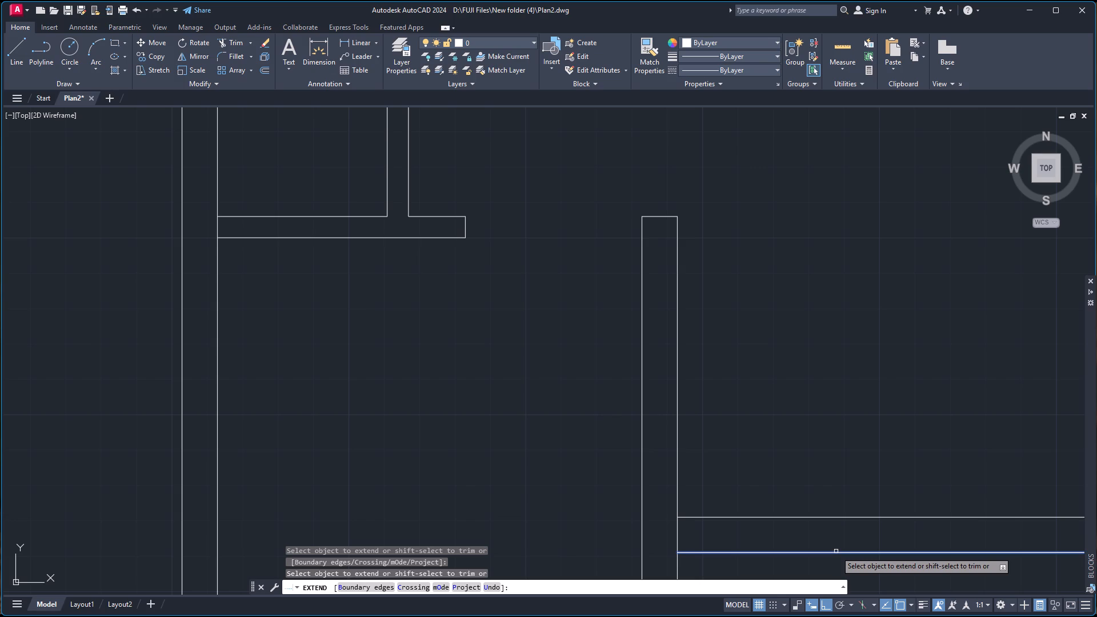
click(835, 551)
Trim the central wall's east face and the outer east wall's inner face between the new horizontal wall's two faces.
scroll(847, 479, down, 1)
scroll(806, 516, up, 2)
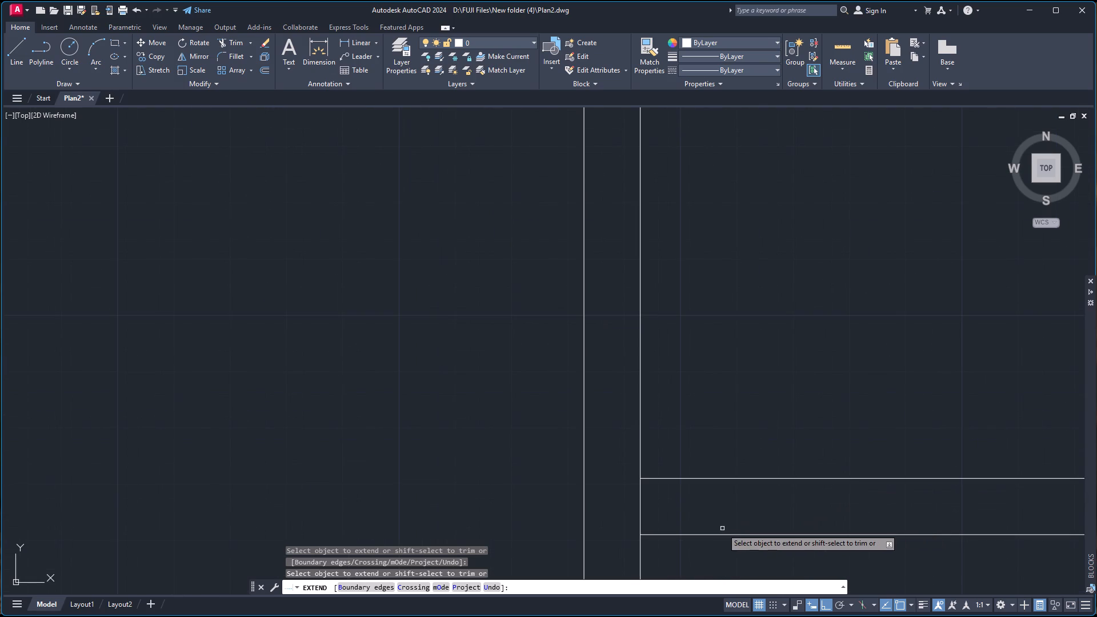
shift+click(639, 515)
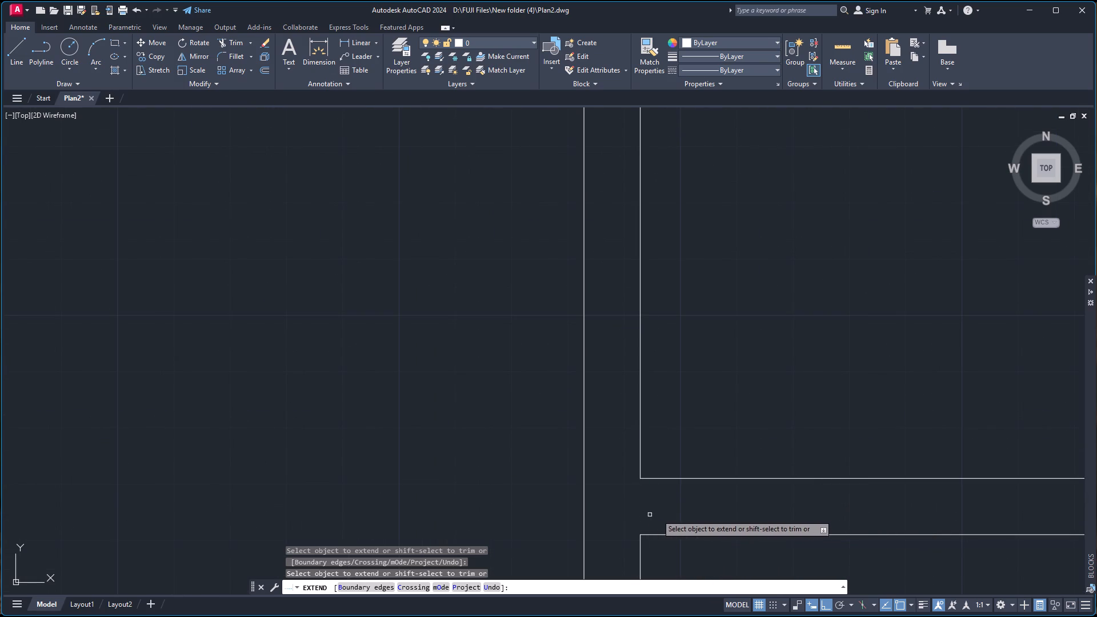
scroll(695, 511, down, 5)
scroll(870, 511, up, 4)
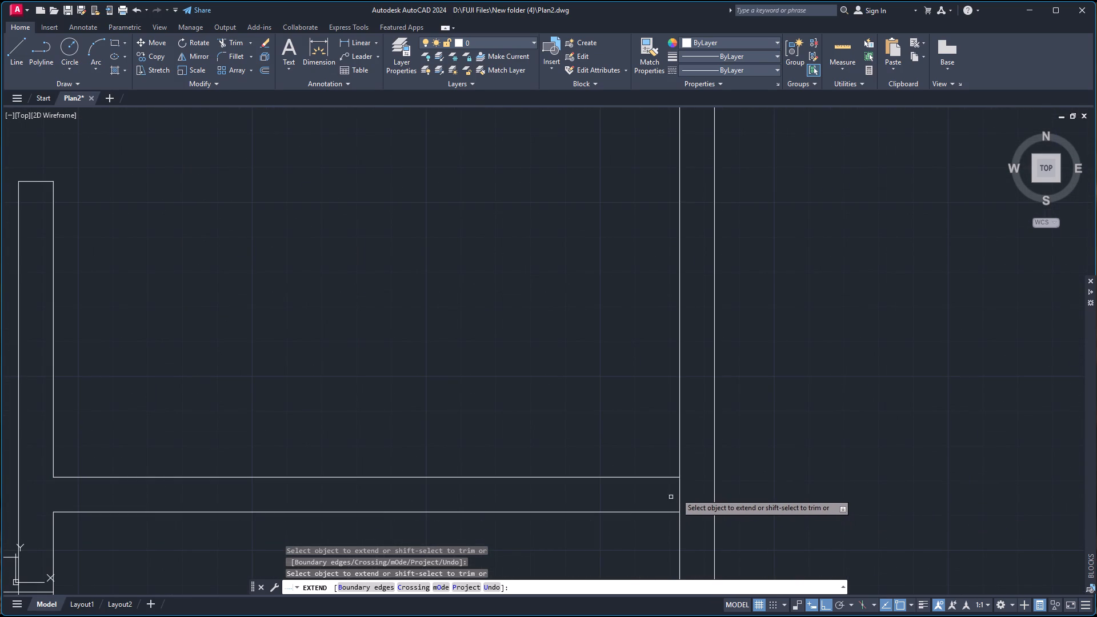
shift+click(678, 492)
Trim the outer east wall's inner face where the northern horizontal wall meets it, leaving an open T-junction.
scroll(705, 271, down, 3)
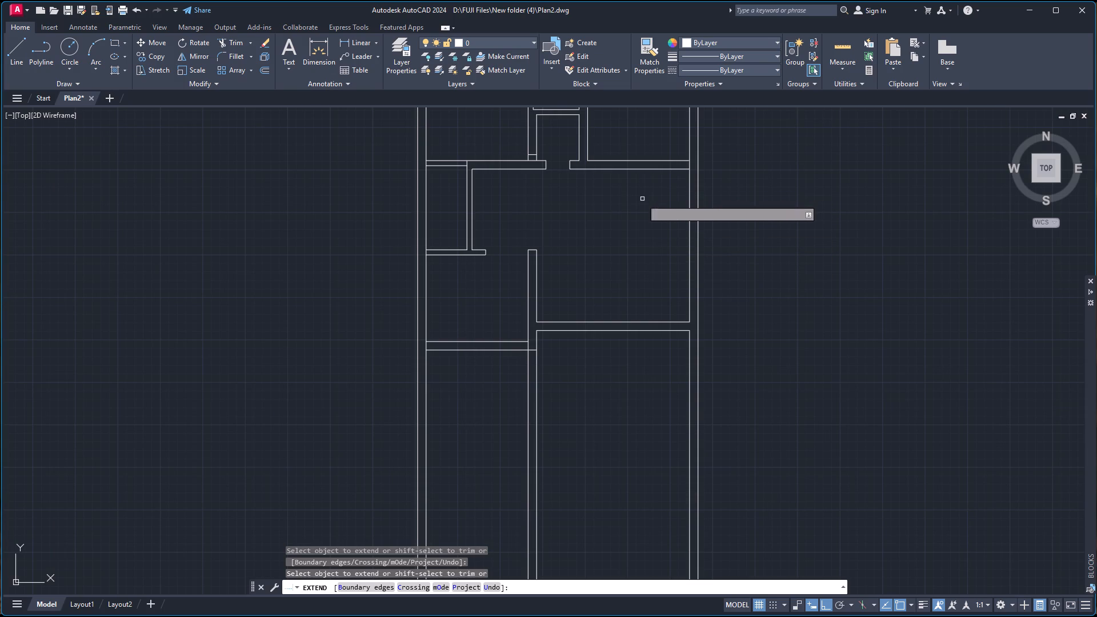
scroll(667, 136, up, 2)
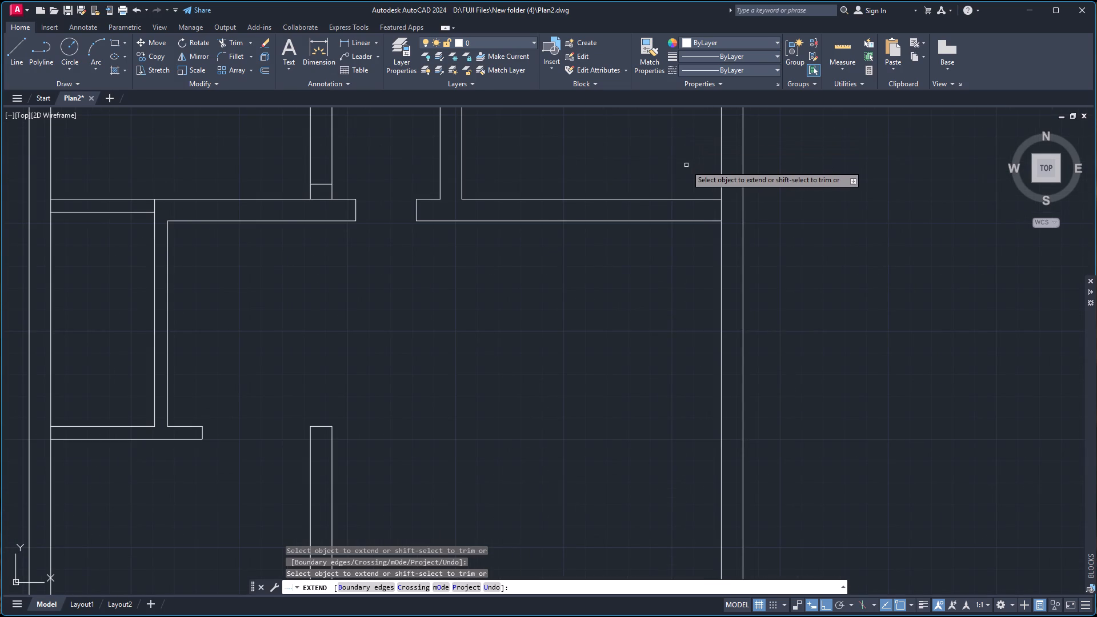
shift+click(722, 213)
Trim the outer west wall's inner face at its junctions with the northern horizontal wall and the short horizontal wall south of it.
scroll(584, 198, down, 2)
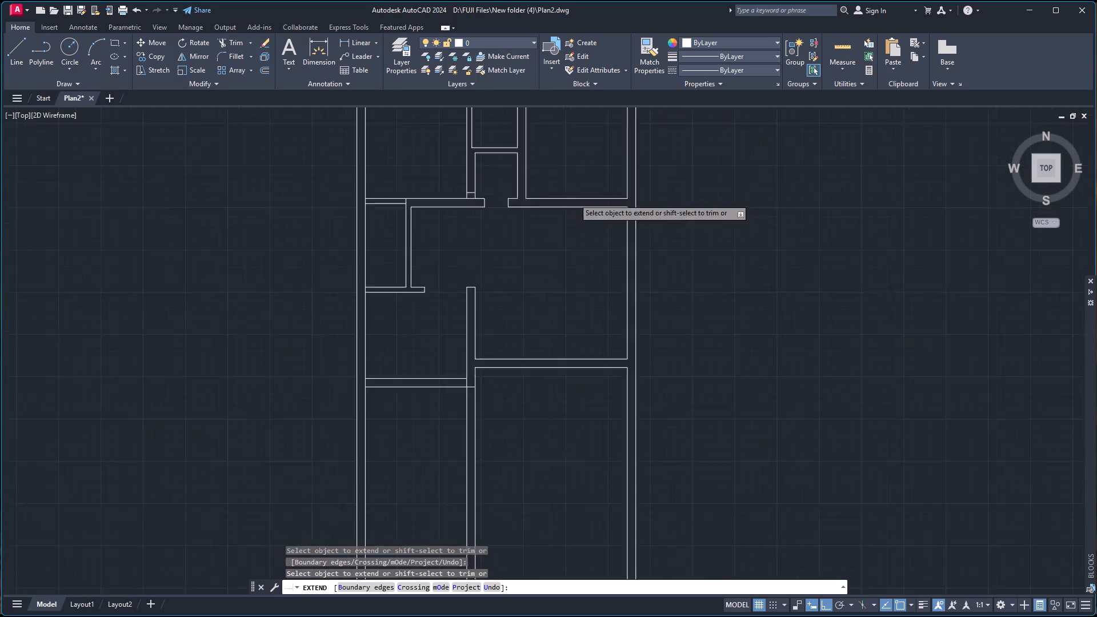
scroll(496, 193, down, 3)
scroll(434, 172, up, 4)
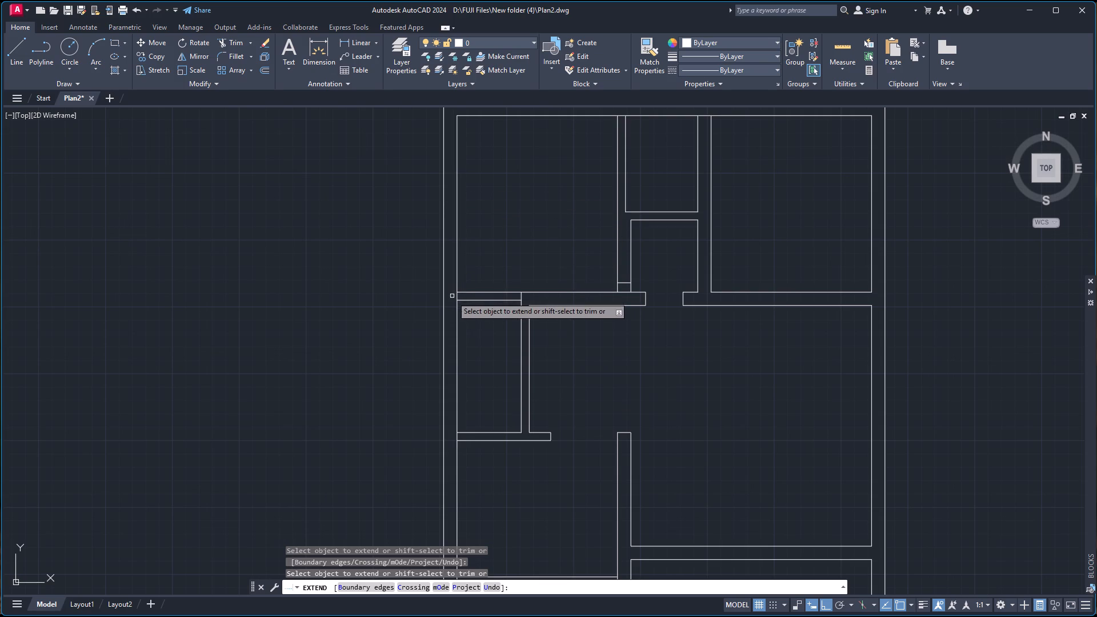
shift+scroll(454, 300, up, 5)
shift+click(448, 273)
shift+click(467, 272)
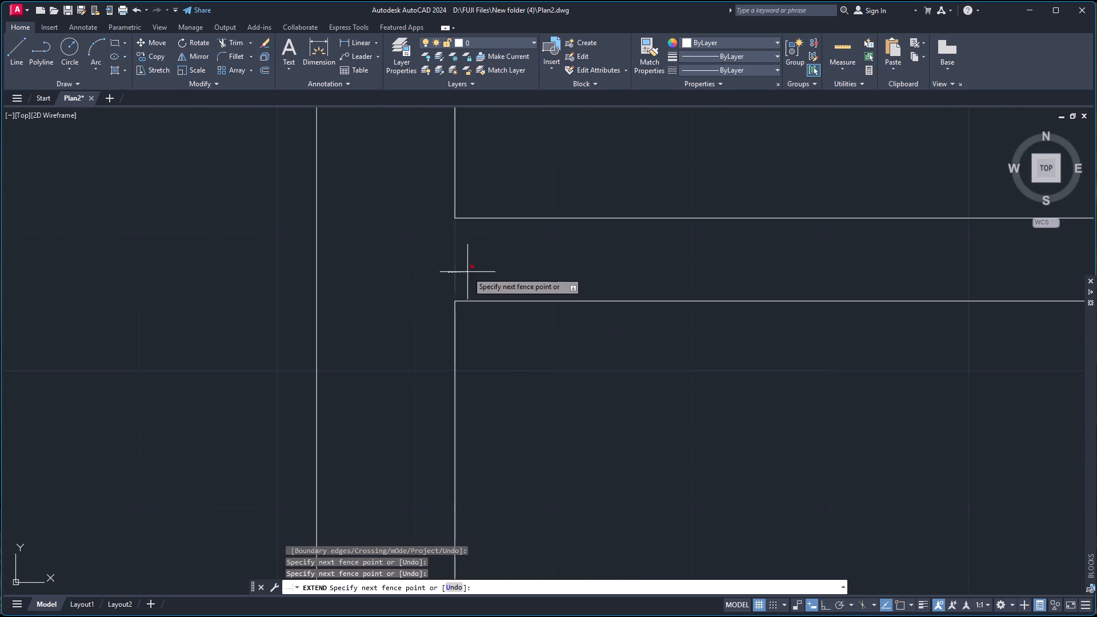
shift+scroll(476, 265, down, 4)
scroll(477, 415, down, 1)
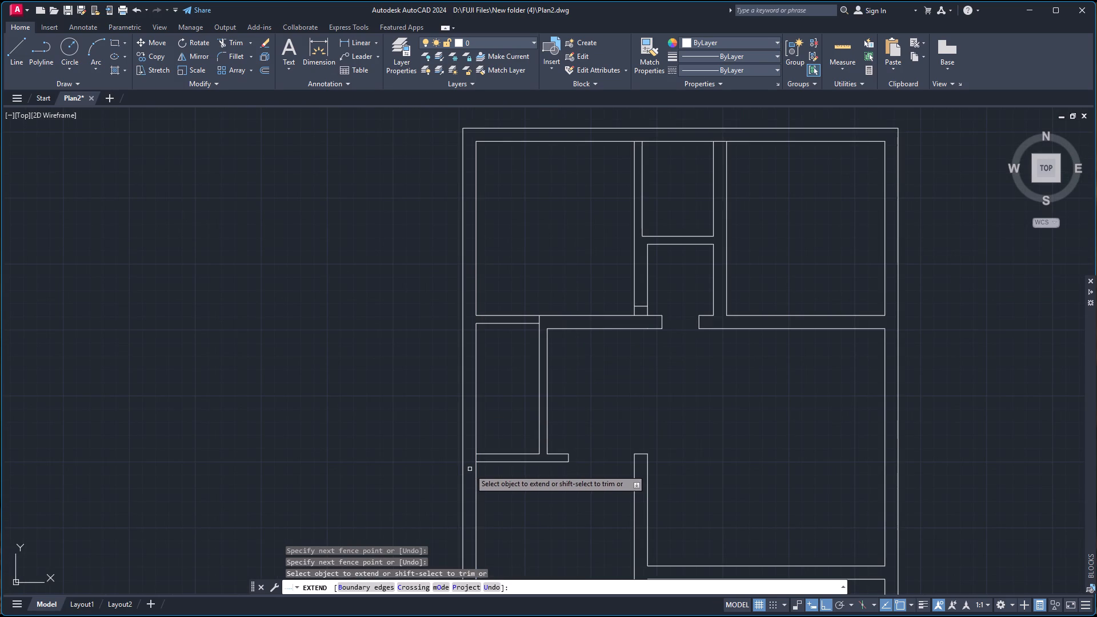
scroll(479, 459, up, 2)
shift+click(457, 459)
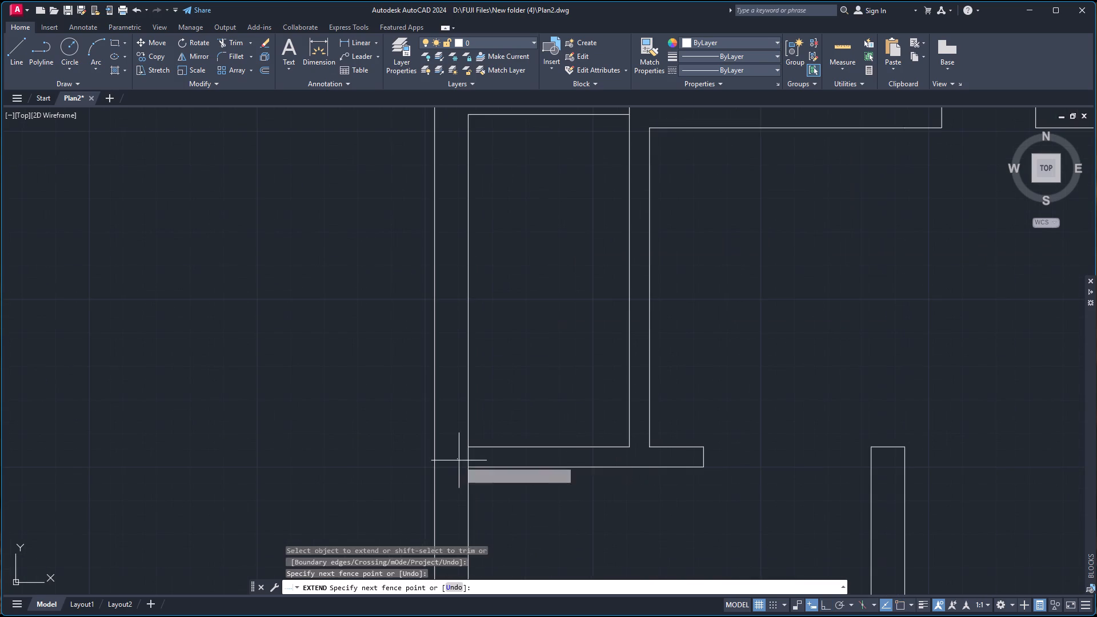
shift+click(483, 460)
Trim the outer north wall's inner face where the two interior vertical walls meet it.
scroll(530, 345, down, 5)
scroll(581, 285, up, 3)
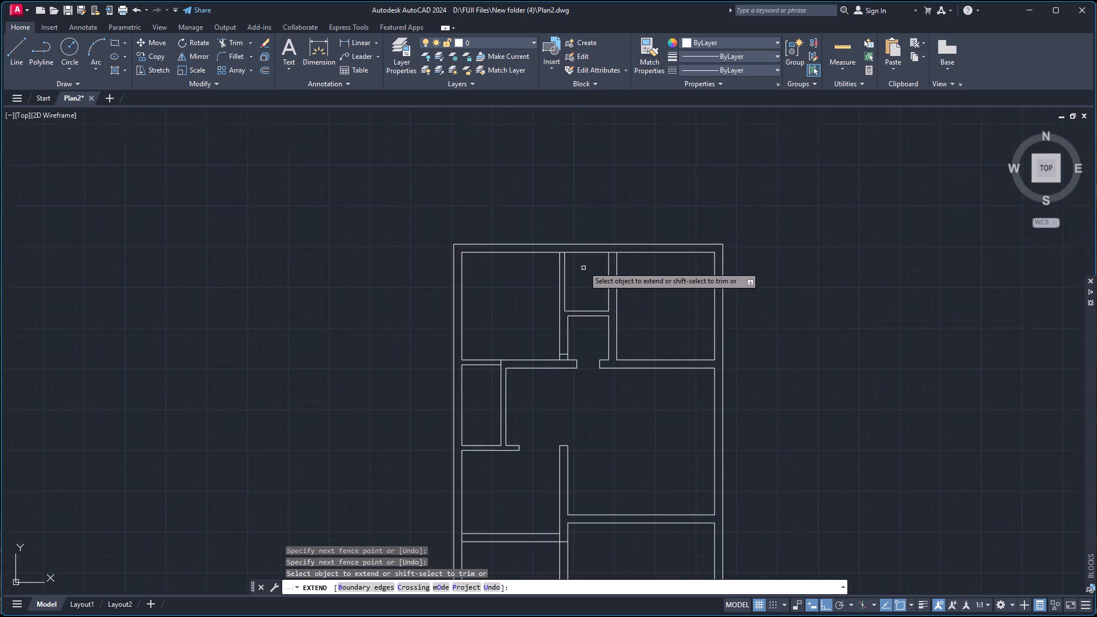
scroll(548, 215, up, 3)
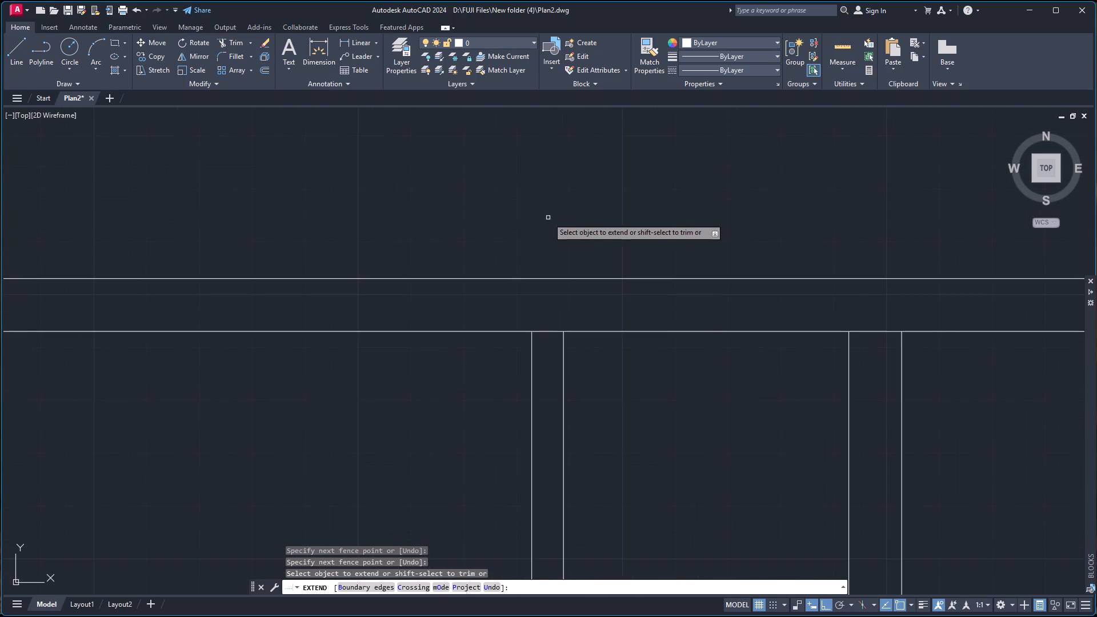
shift+click(548, 322)
shift+click(546, 350)
scroll(744, 324, down, 2)
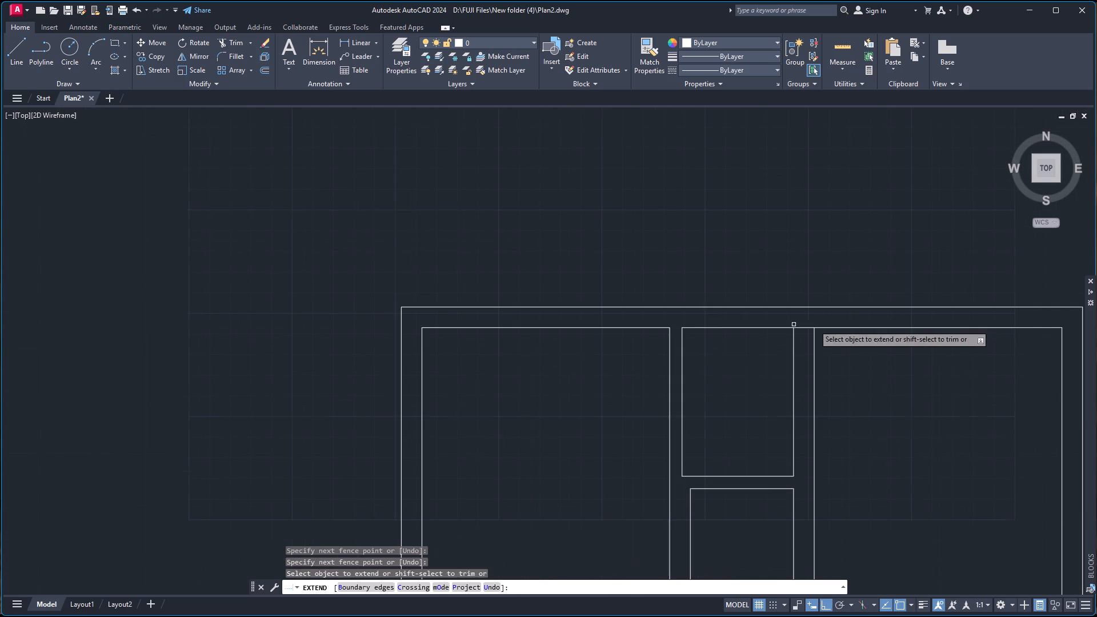
shift+click(805, 321)
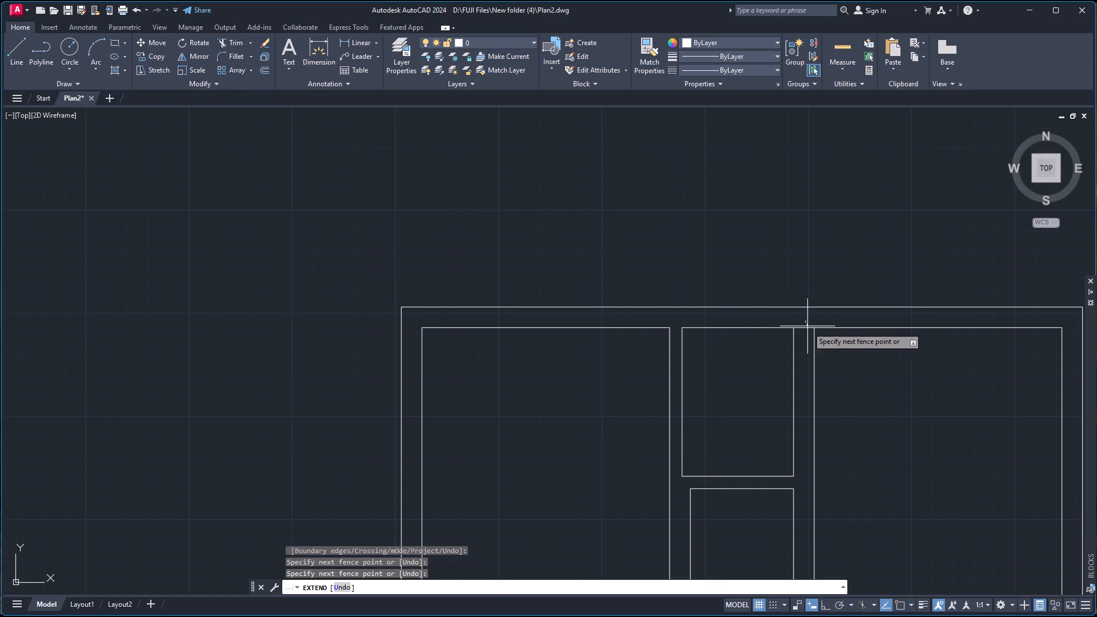
shift+click(807, 353)
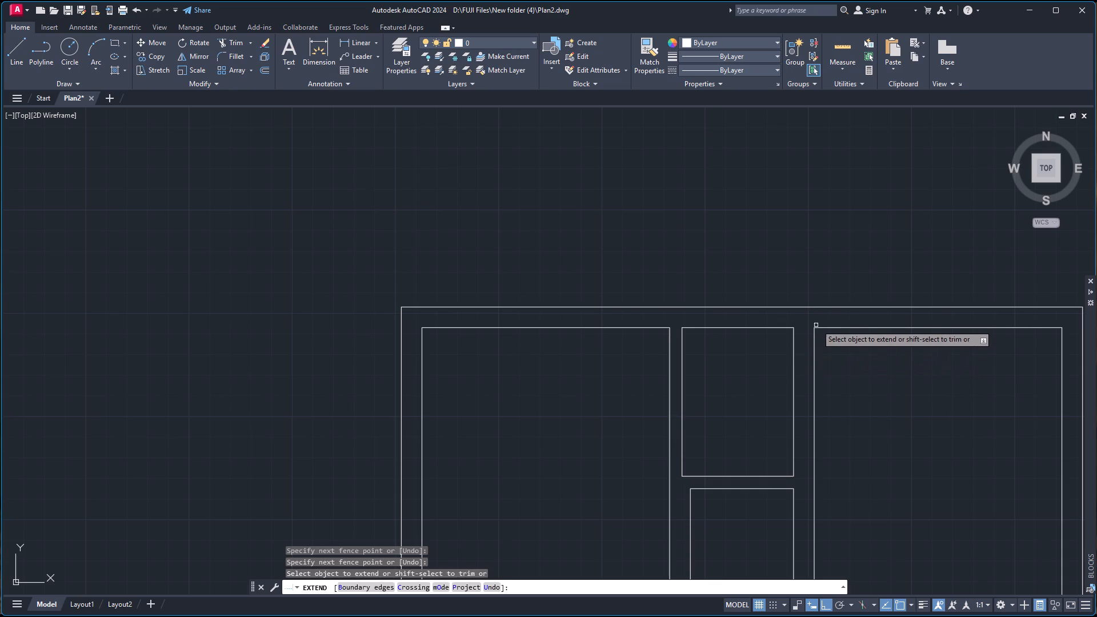
Offset the lower face of the southwestern horizontal wall 6' to the south.
scroll(828, 317, down, 3)
scroll(875, 504, down, 1)
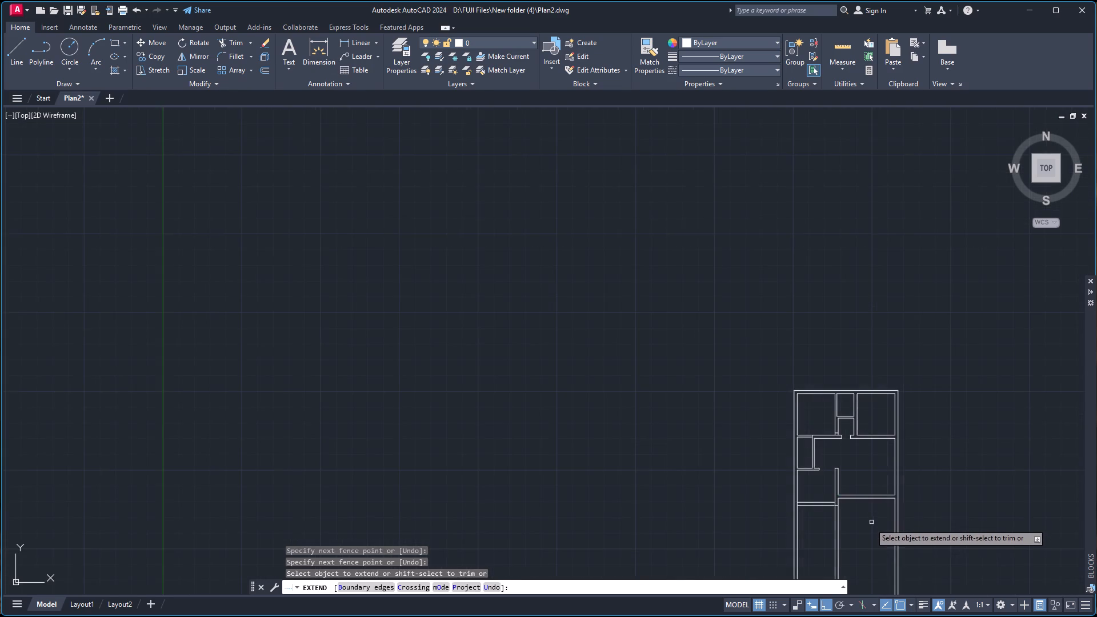
scroll(854, 535, up, 4)
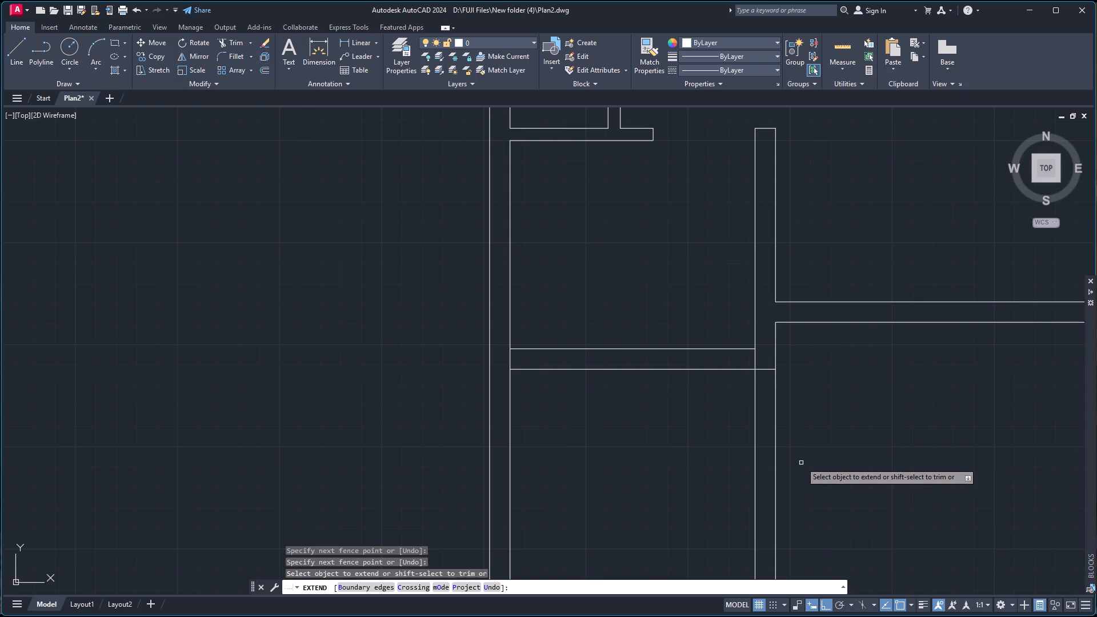
scroll(659, 438, down, 1)
scroll(642, 444, up, 1)
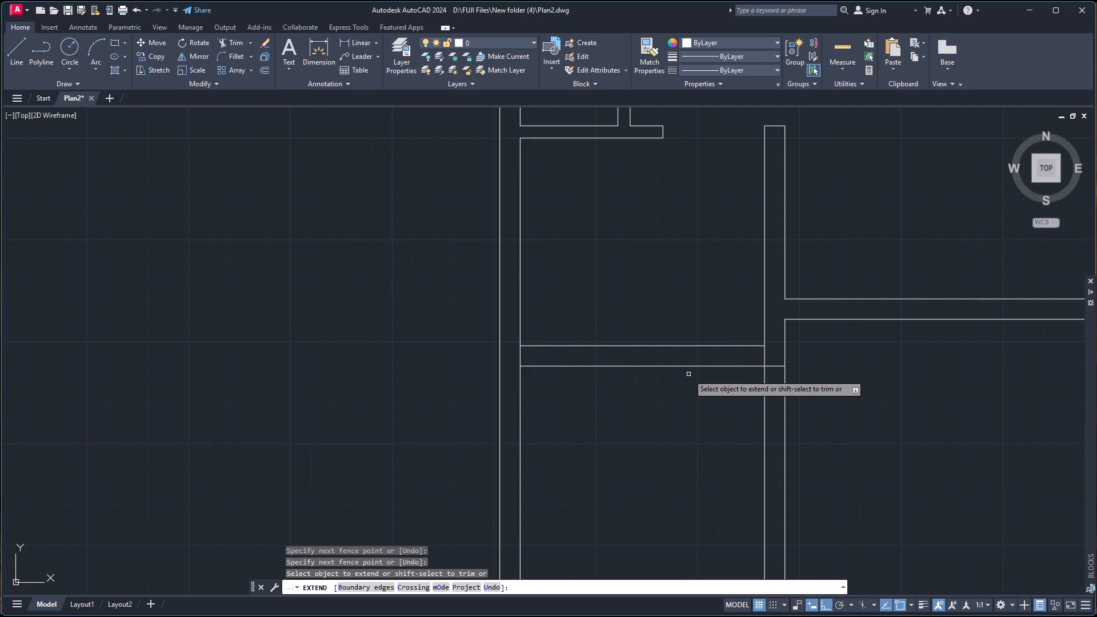
key(Escape)
key(o)
key(Return)
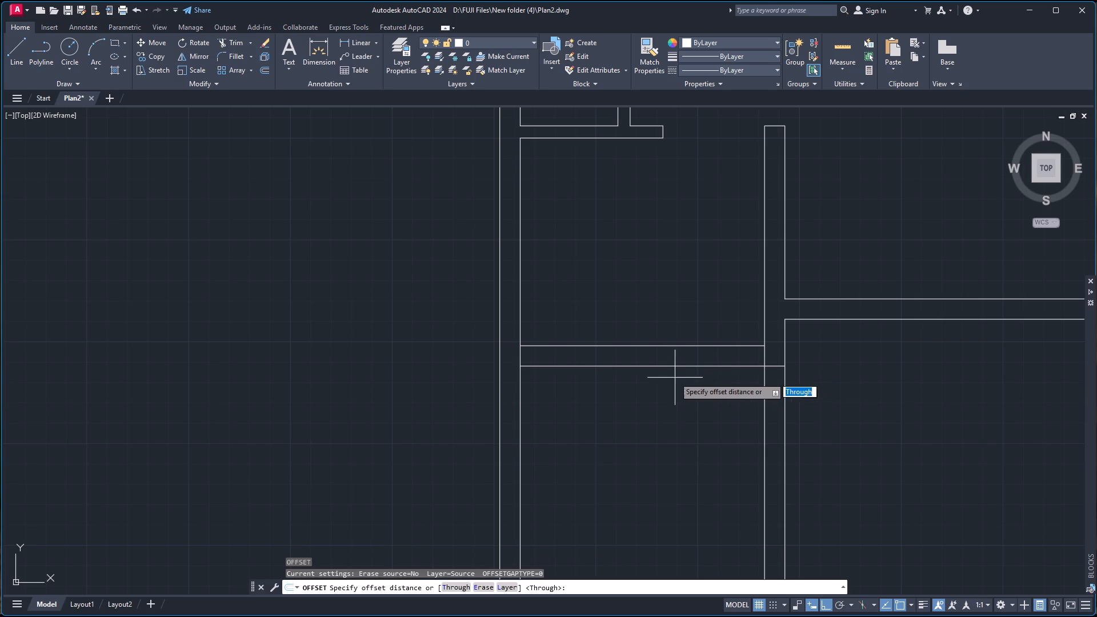
key(Return)
click(655, 364)
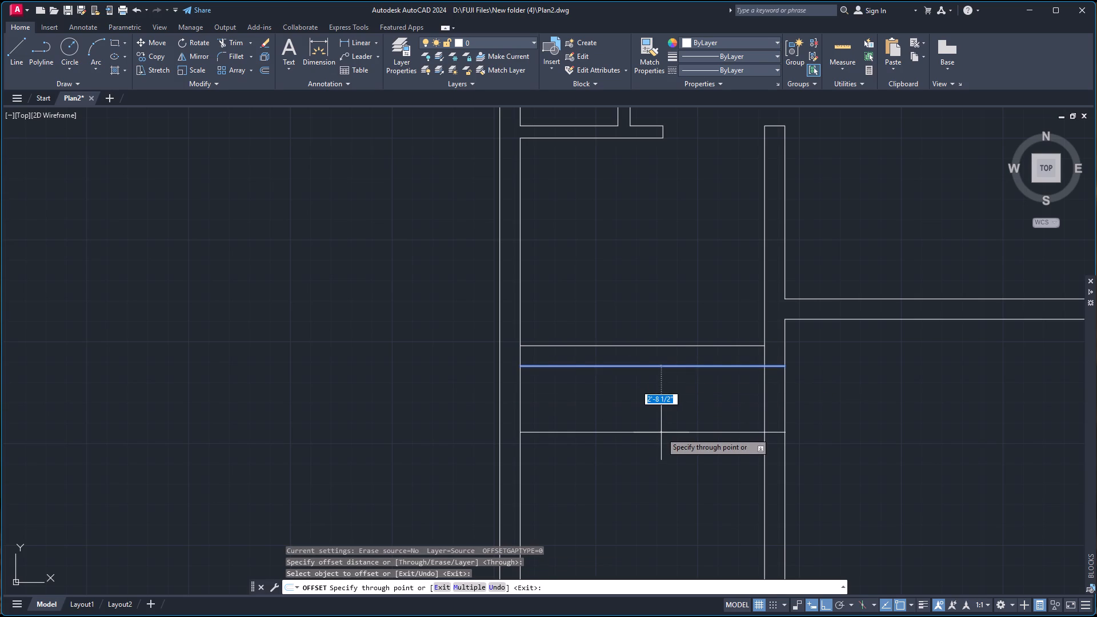
text(6')
key(Return)
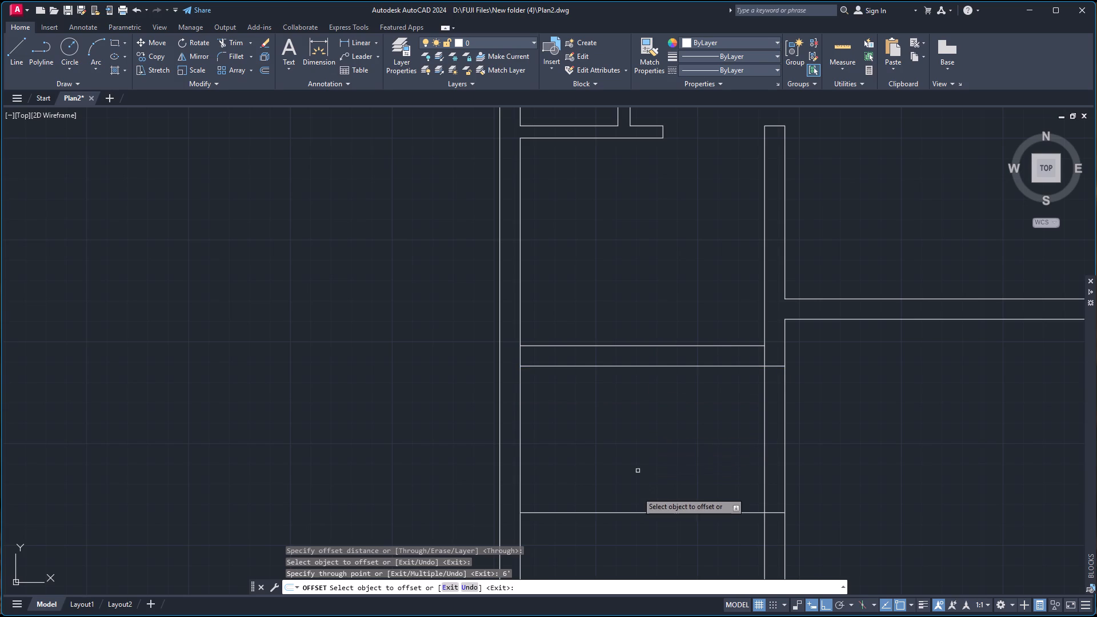
Offset the resulting southwest horizontal line 10" to the south to form the wall's second face.
click(641, 513)
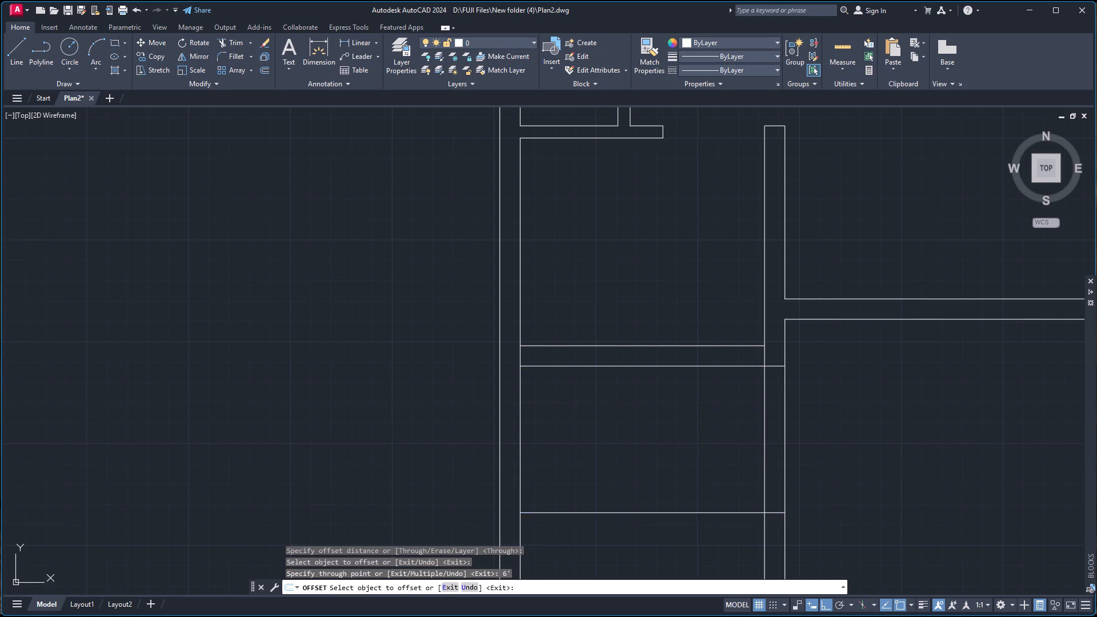
text(10)
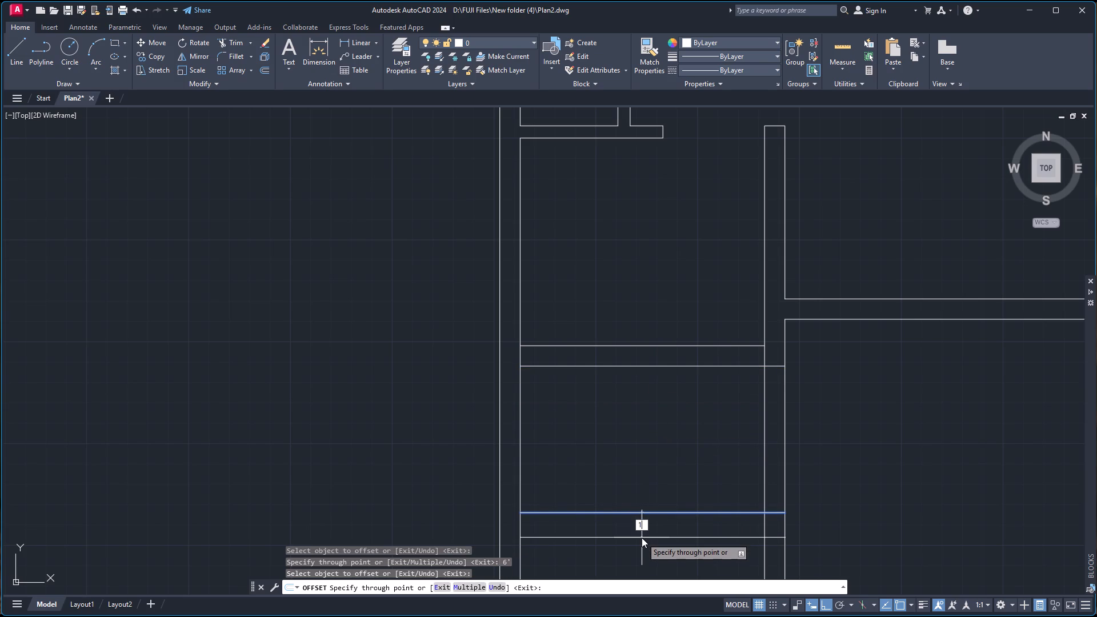
key(Return)
key(Escape)
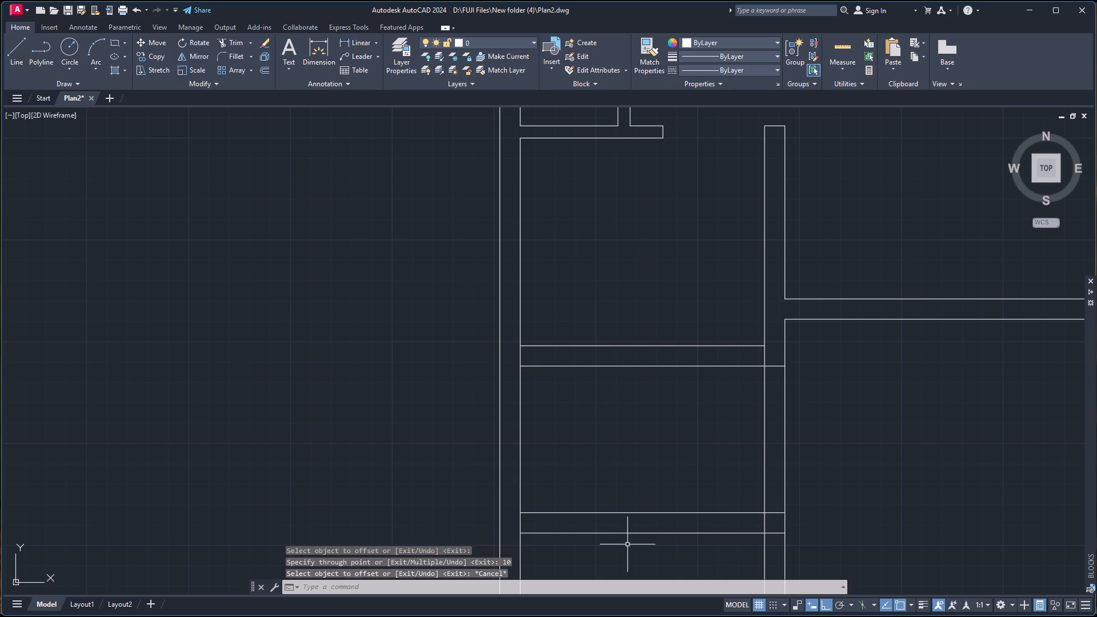
Extend the new wall's lower line to the outer west wall's outer face and trim both outer west wall lines south of it.
key(e)
key(x)
key(Return)
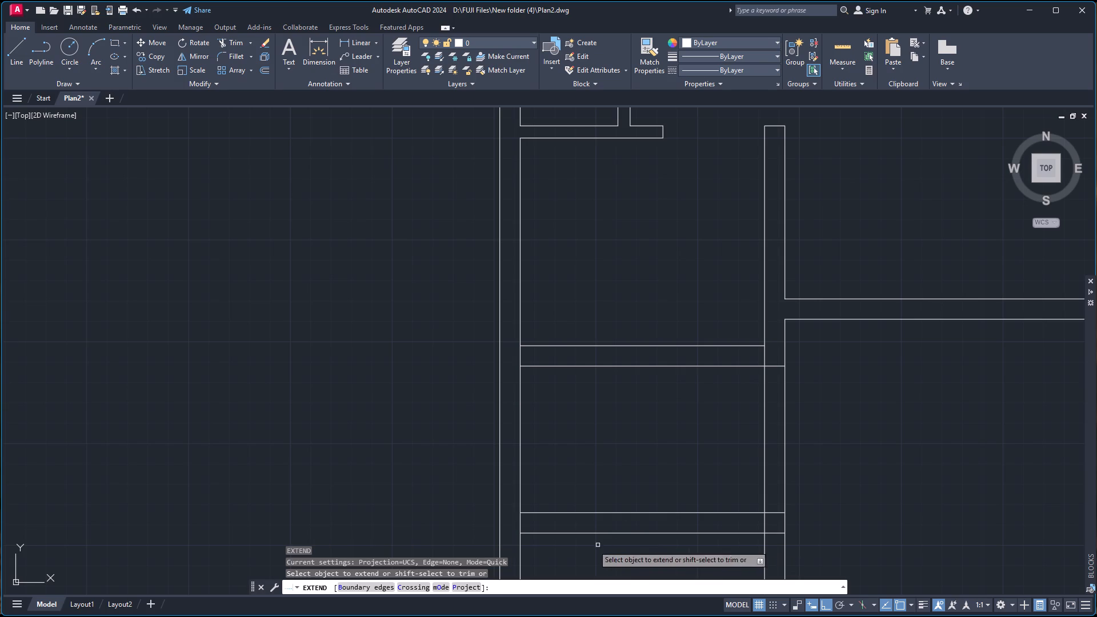
click(525, 534)
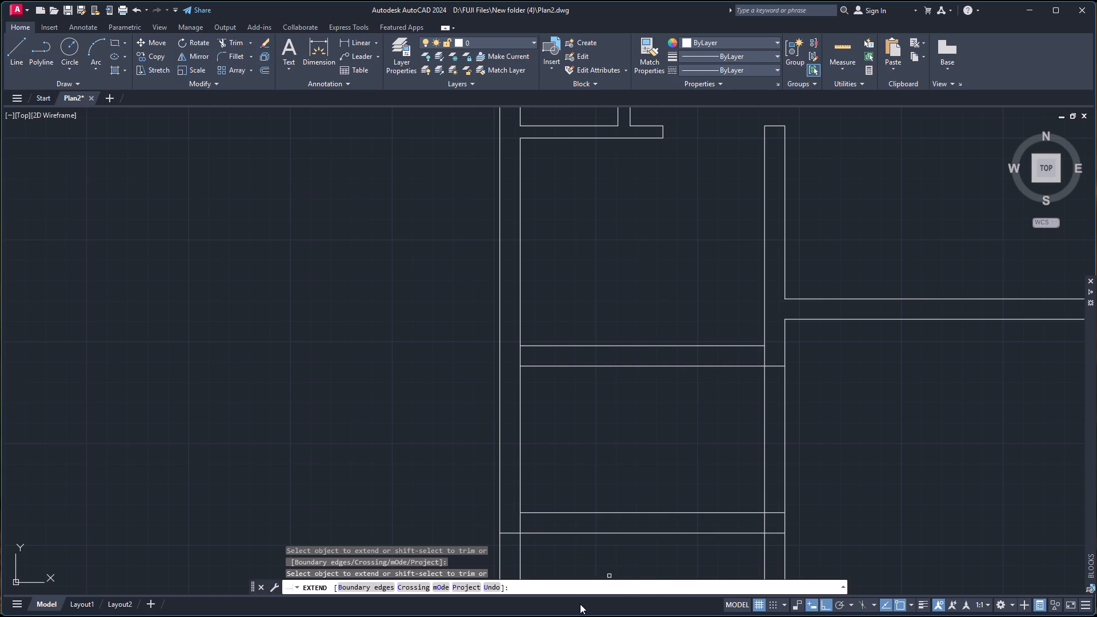
shift+click(494, 560)
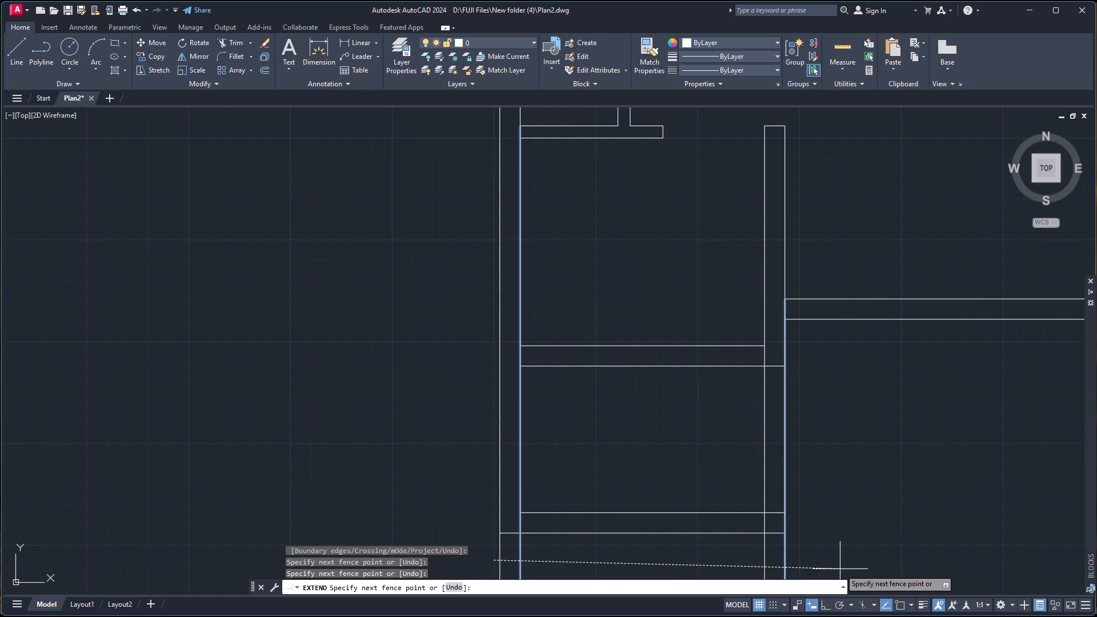
shift+click(623, 563)
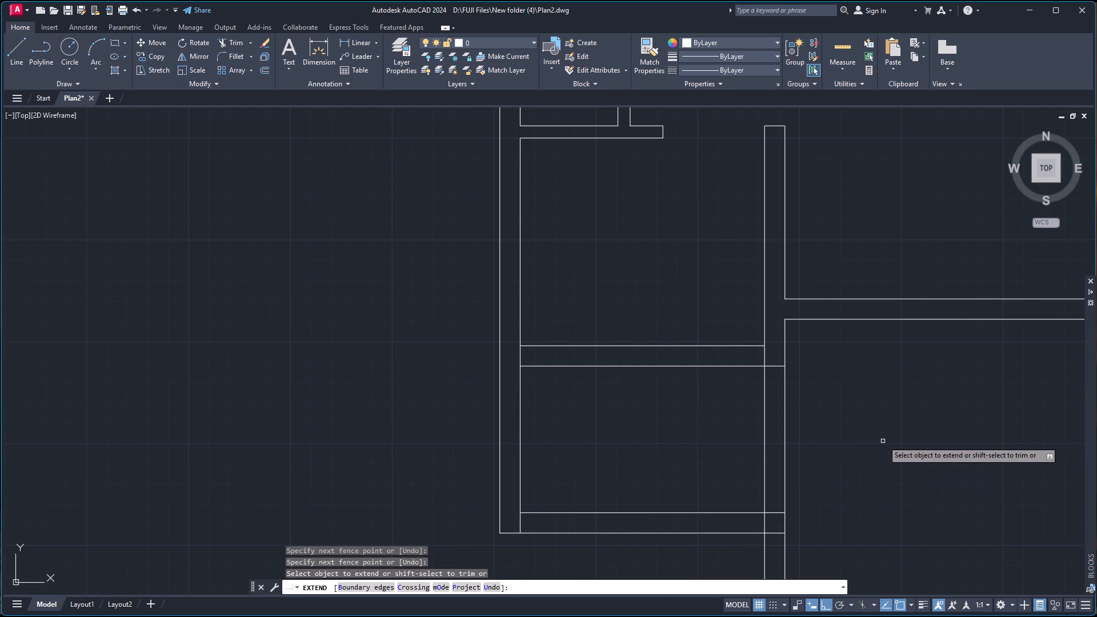
Trim the interior vertical wall's west line between the two faces of the southernmost horizontal wall.
scroll(882, 441, down, 1)
scroll(810, 532, up, 2)
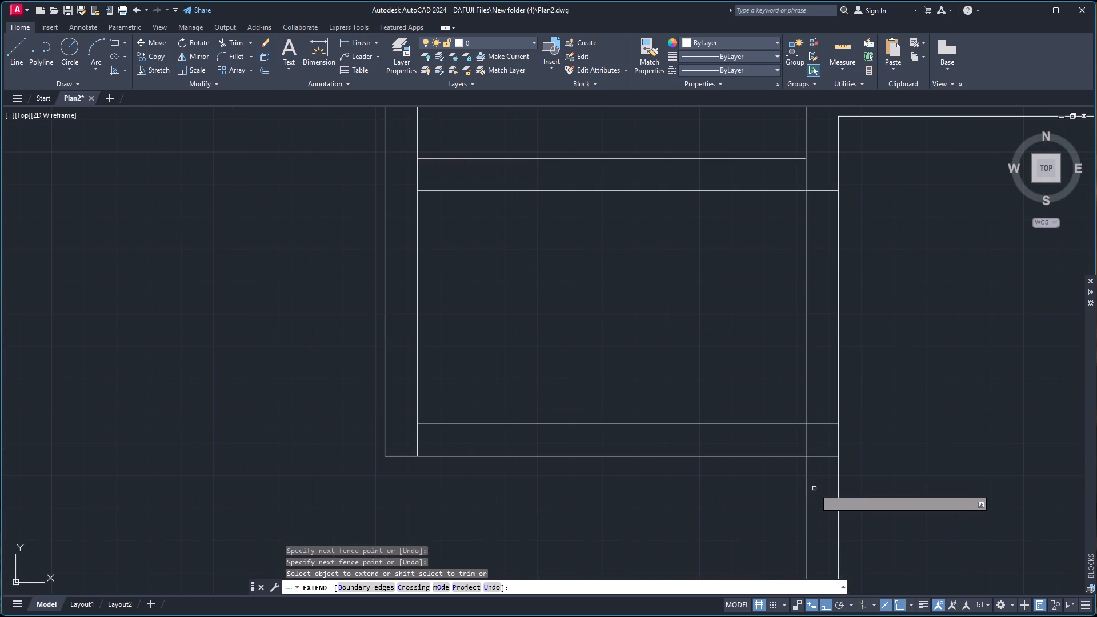
click(806, 443)
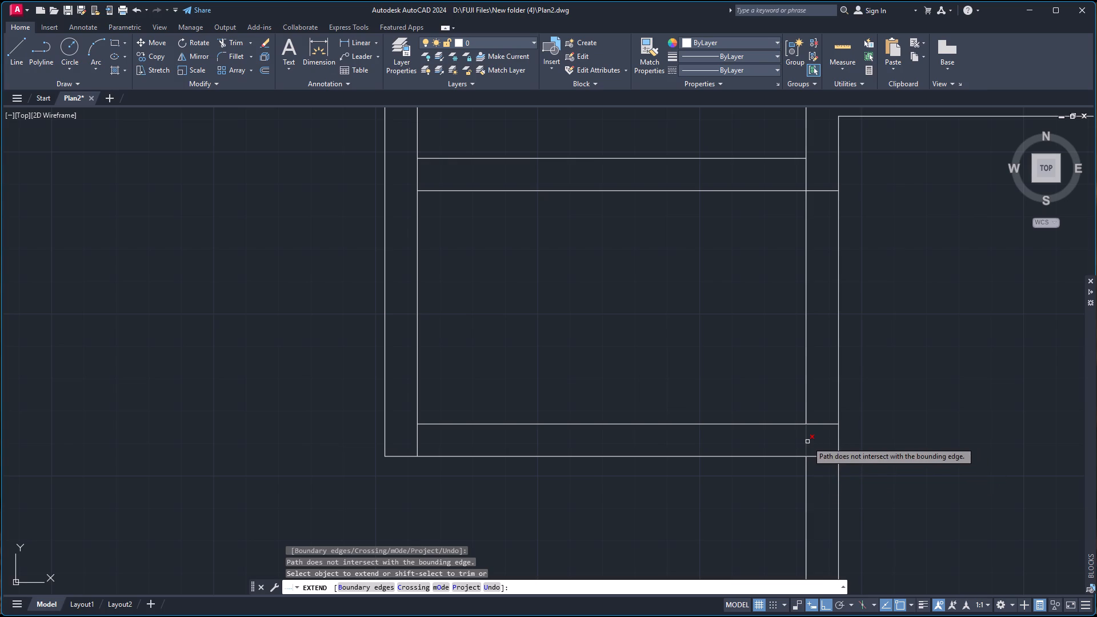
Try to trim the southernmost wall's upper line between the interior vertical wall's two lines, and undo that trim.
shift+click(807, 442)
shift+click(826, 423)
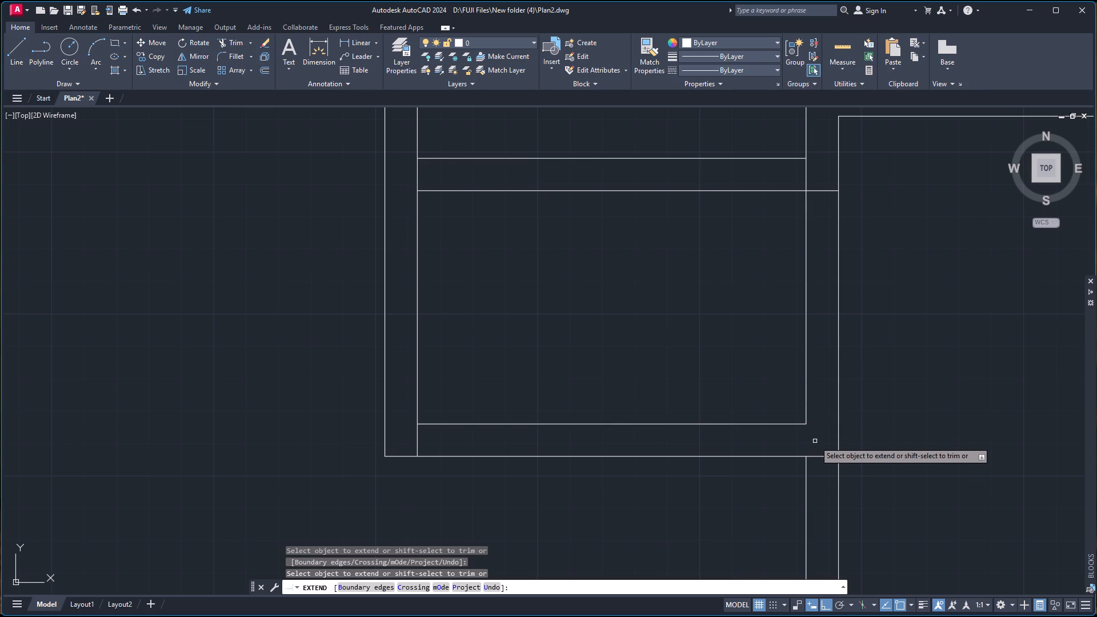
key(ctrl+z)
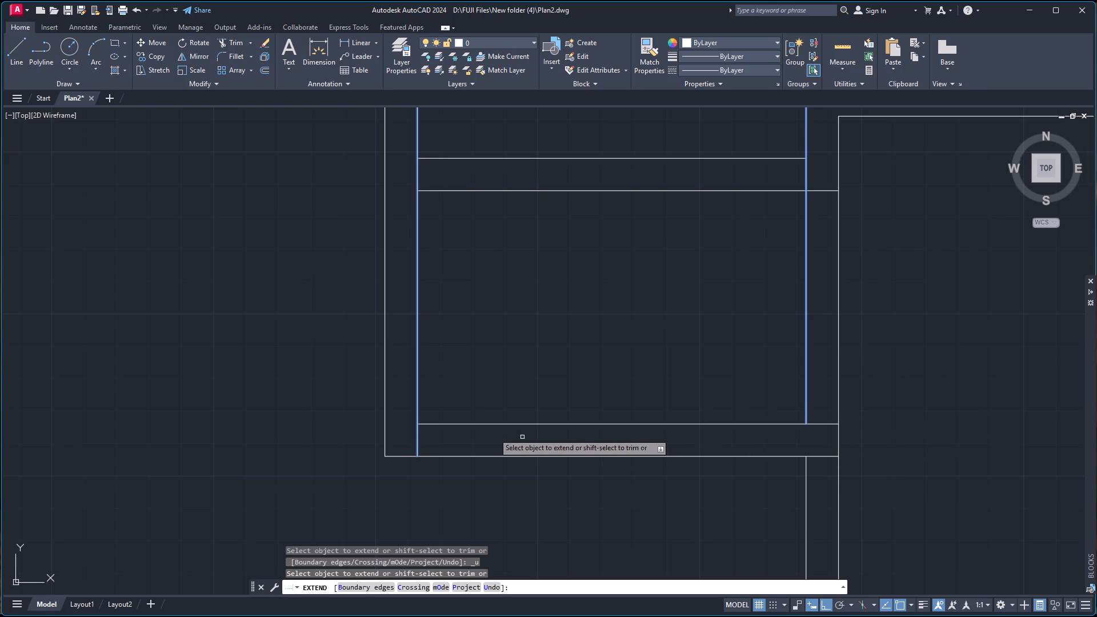
Trim the outer west wall's inner face out of the southwest corner, between the southernmost wall's two faces.
shift+click(402, 440)
shift+click(426, 440)
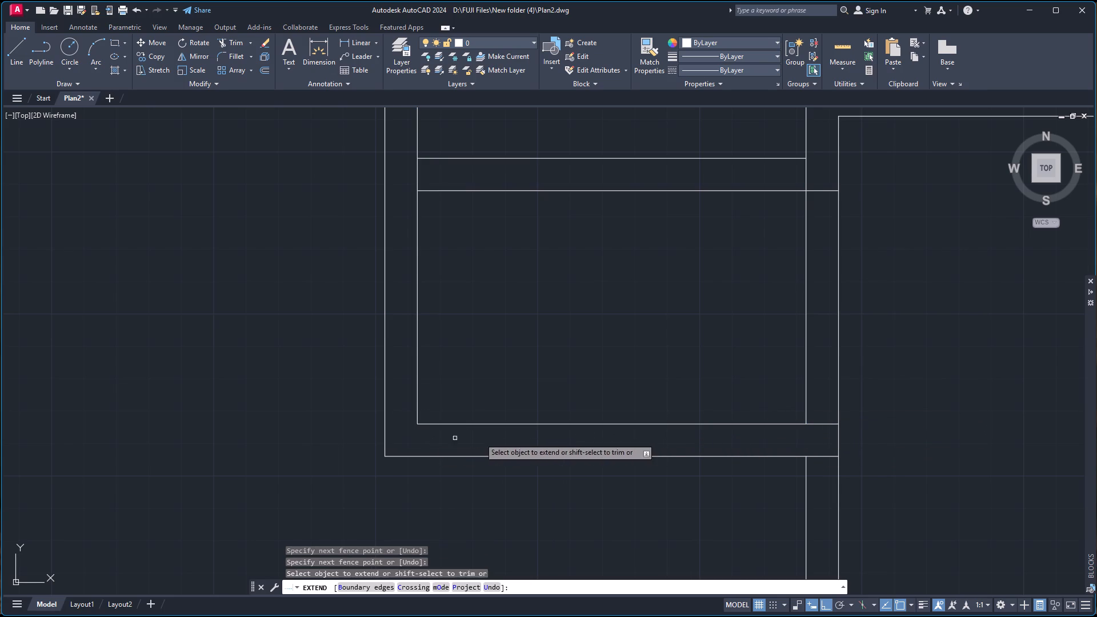
Trim both interior vertical wall lines between the two southwestern horizontal walls and south of the southernmost one.
shift+click(776, 267)
shift+click(858, 269)
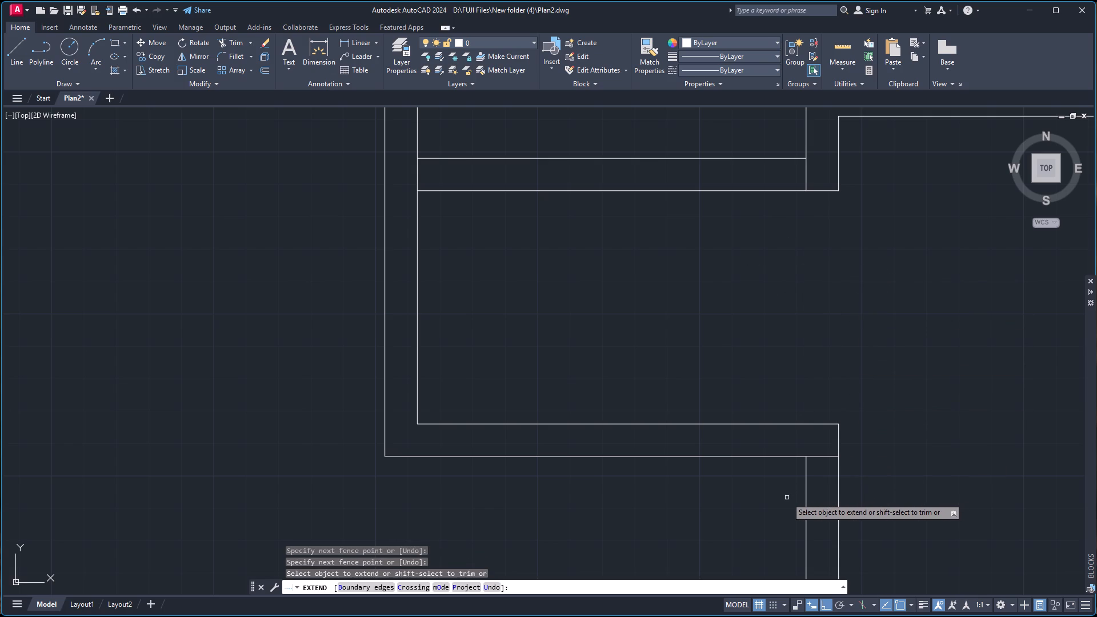
shift+click(787, 498)
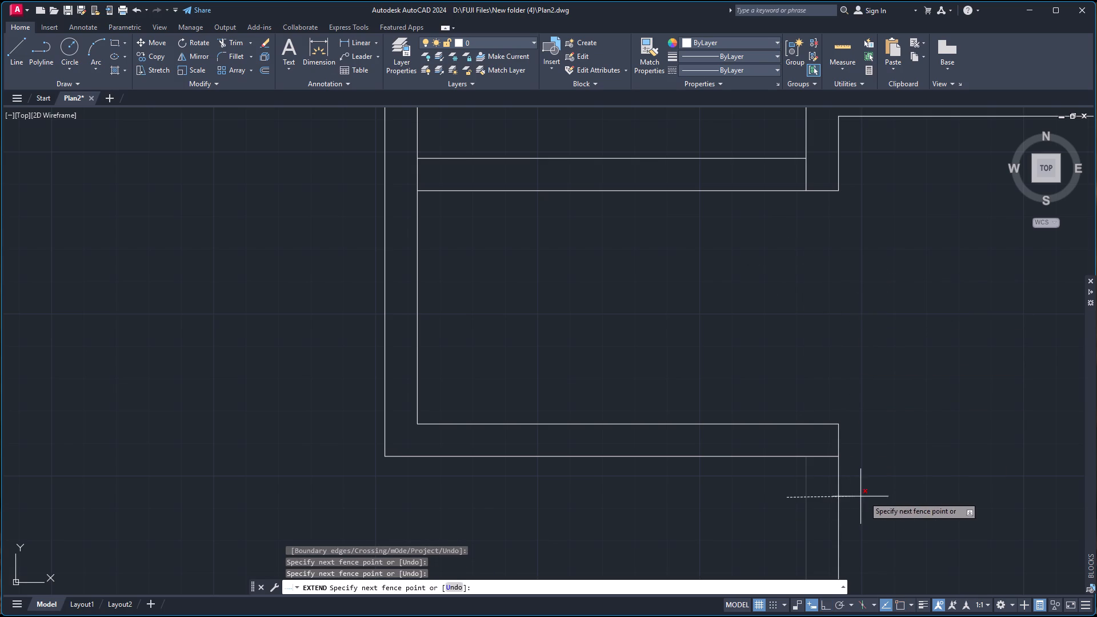
shift+click(870, 496)
Trim the interior vertical wall's west line at its junction with the upper southwestern horizontal wall.
scroll(857, 300, down, 3)
scroll(856, 250, up, 2)
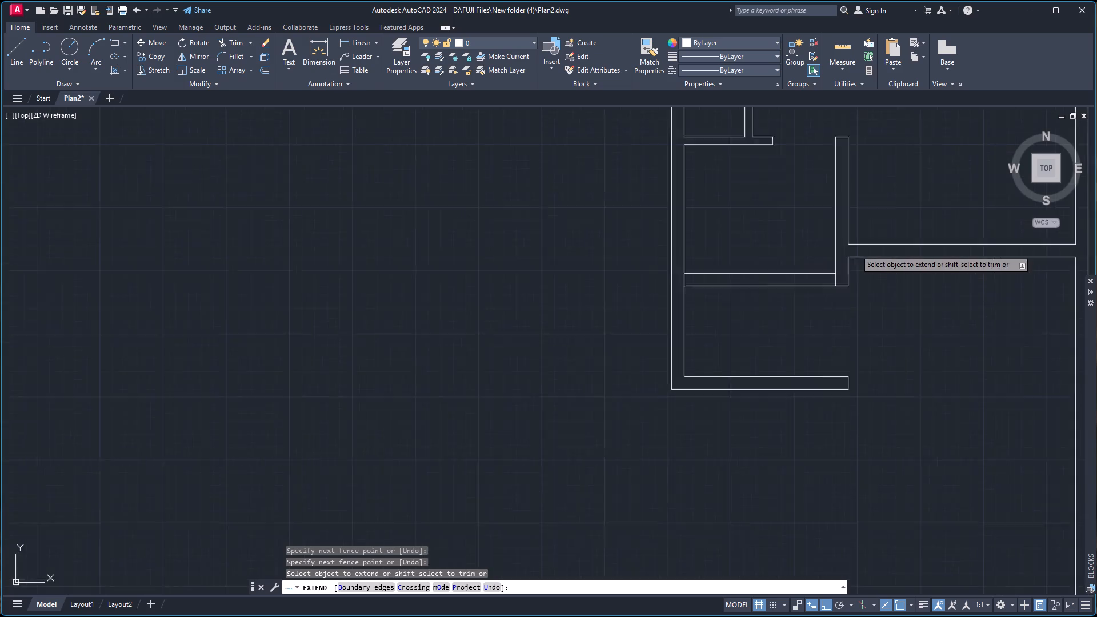
scroll(847, 240, up, 2)
shift+click(773, 379)
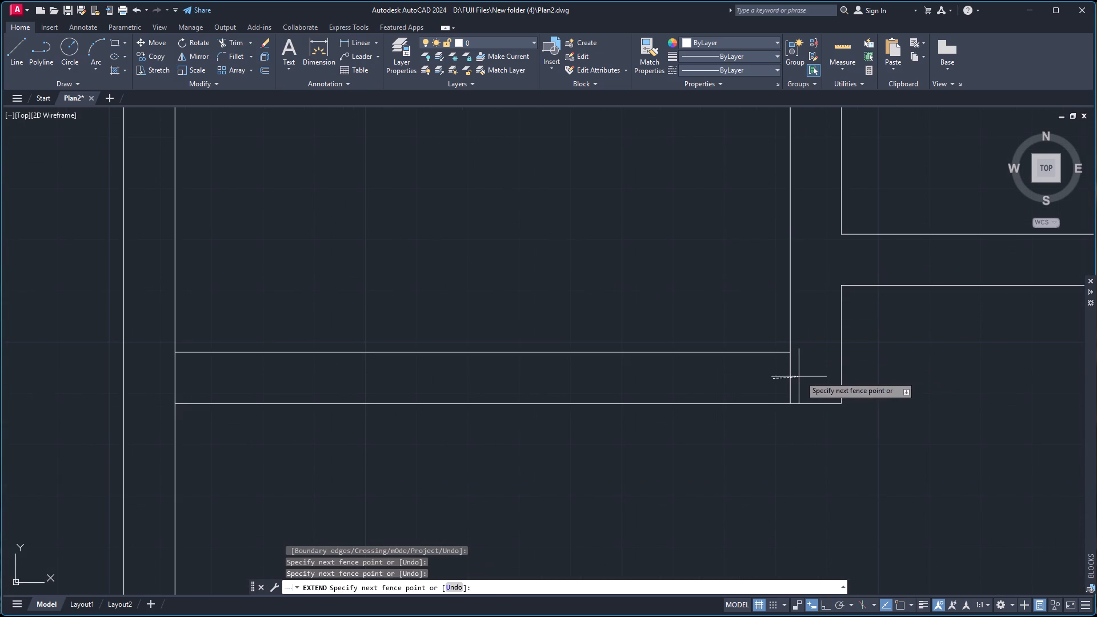
shift+click(803, 375)
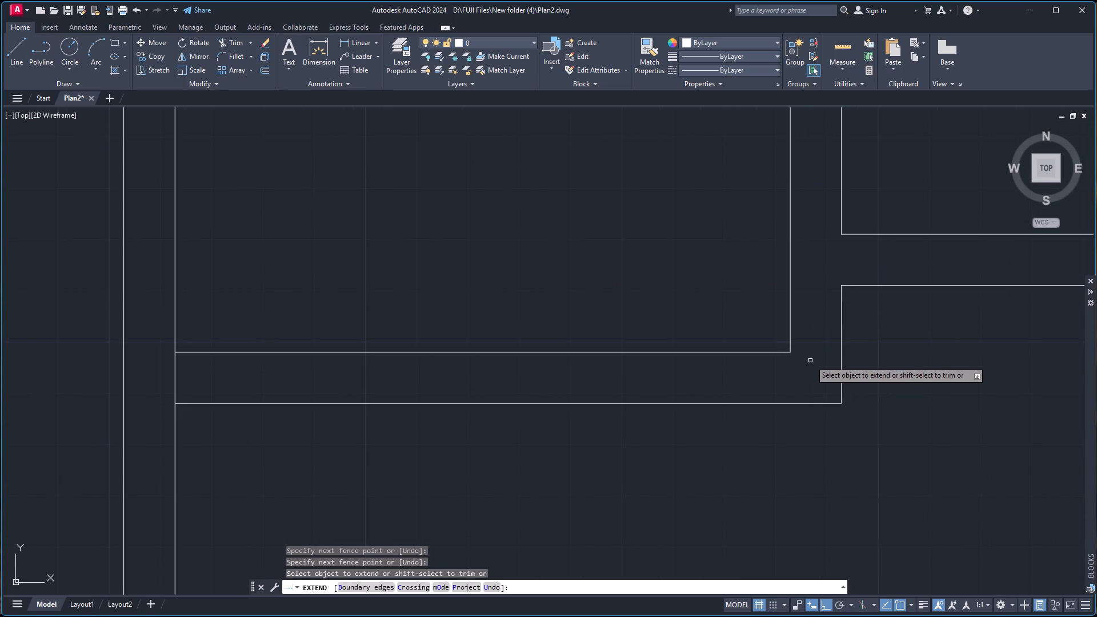
scroll(815, 360, down, 3)
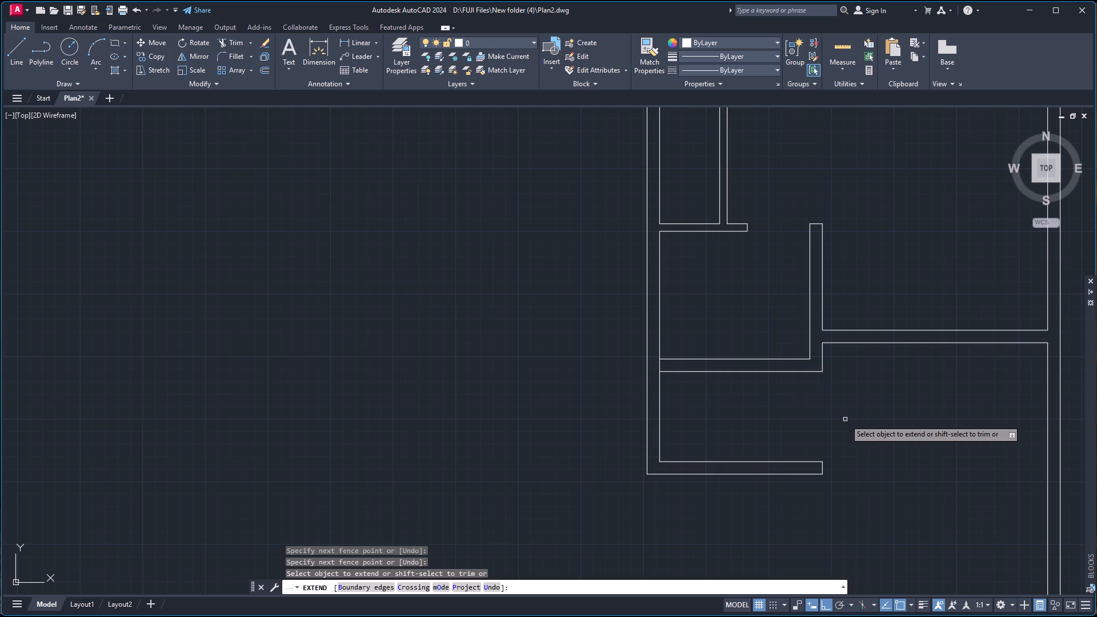
click(811, 476)
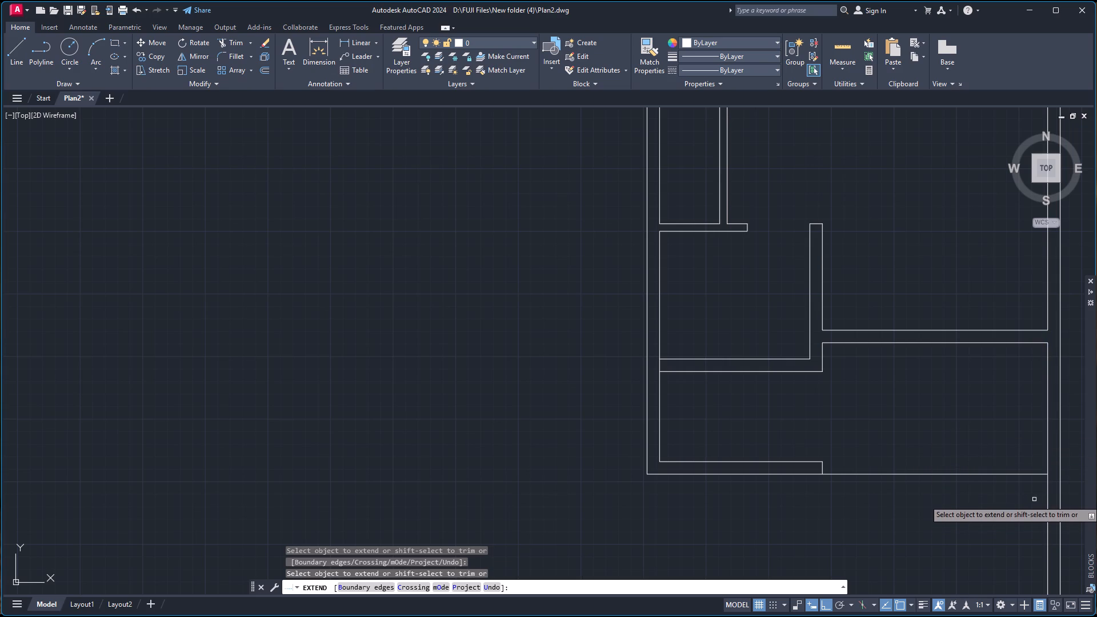
key(Escape)
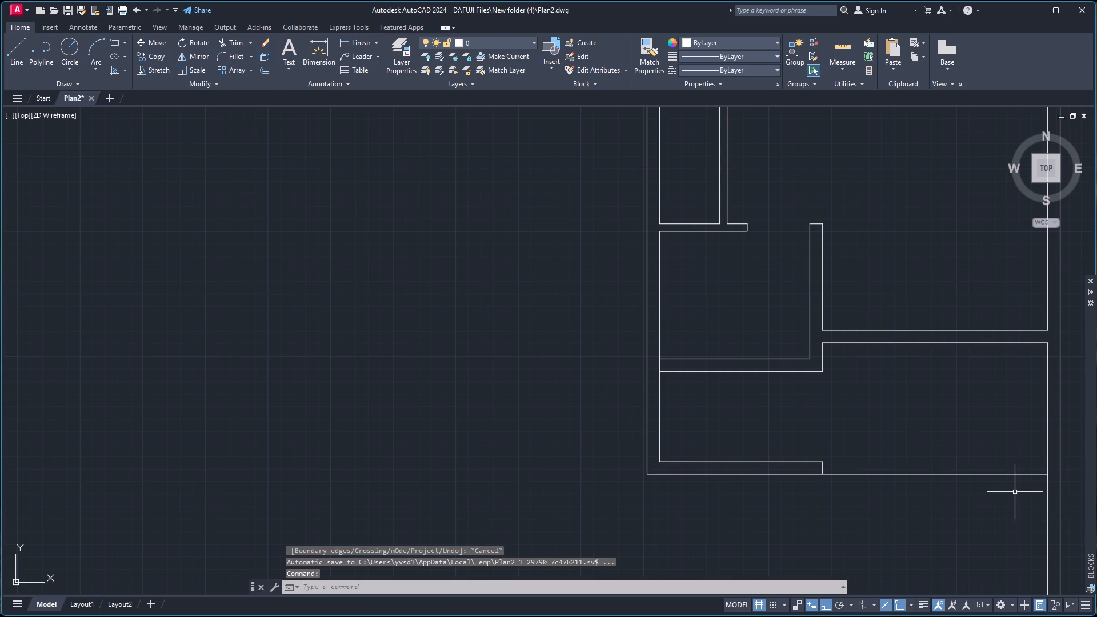
Quick-measure the short cross line in the interior vertical wall west of the small middle room's doorway.
scroll(948, 316, down, 2)
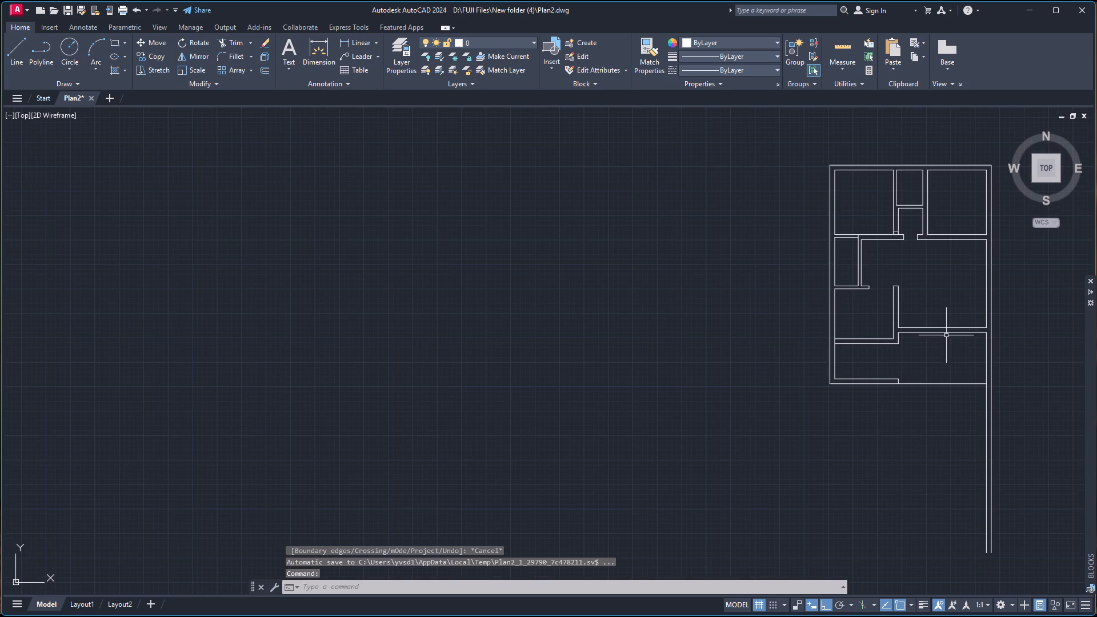
scroll(908, 157, down, 1)
scroll(928, 141, up, 1)
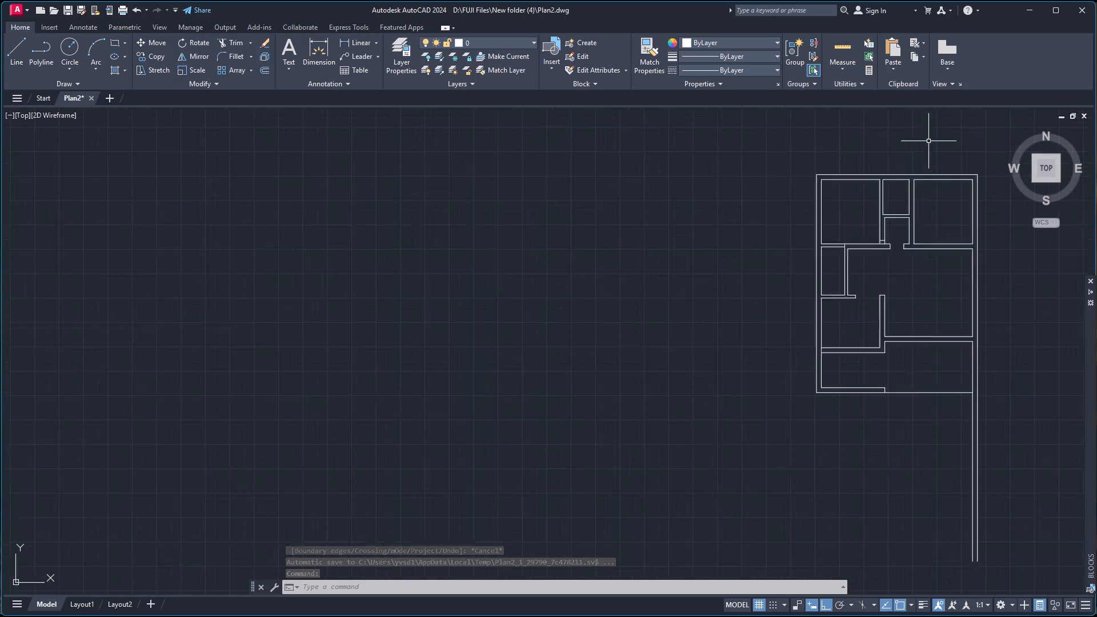
scroll(928, 141, up, 3)
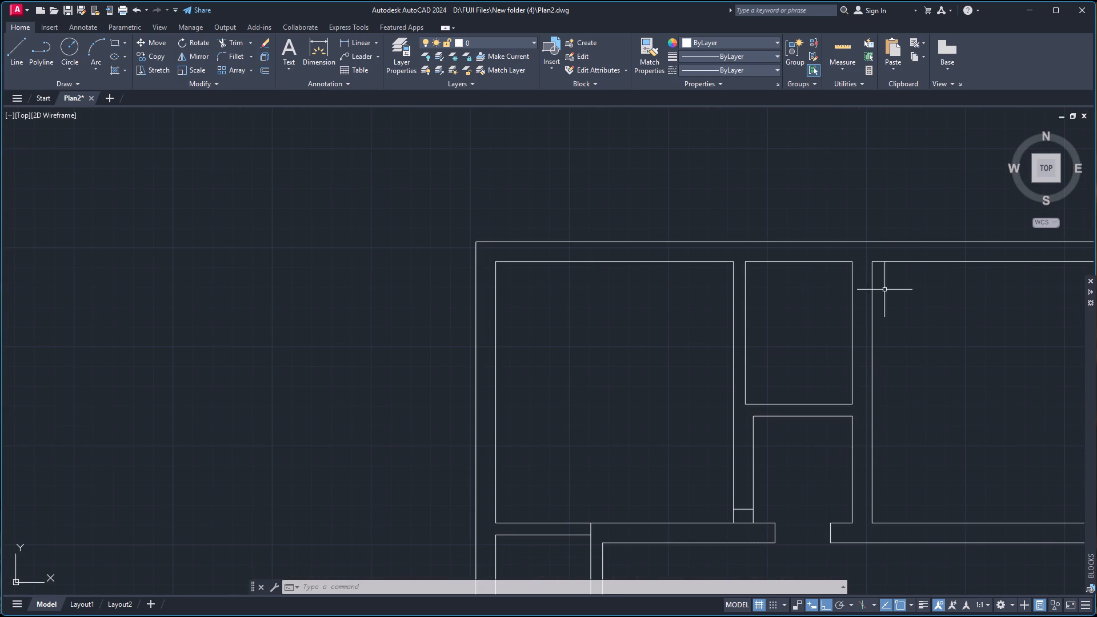
click(837, 46)
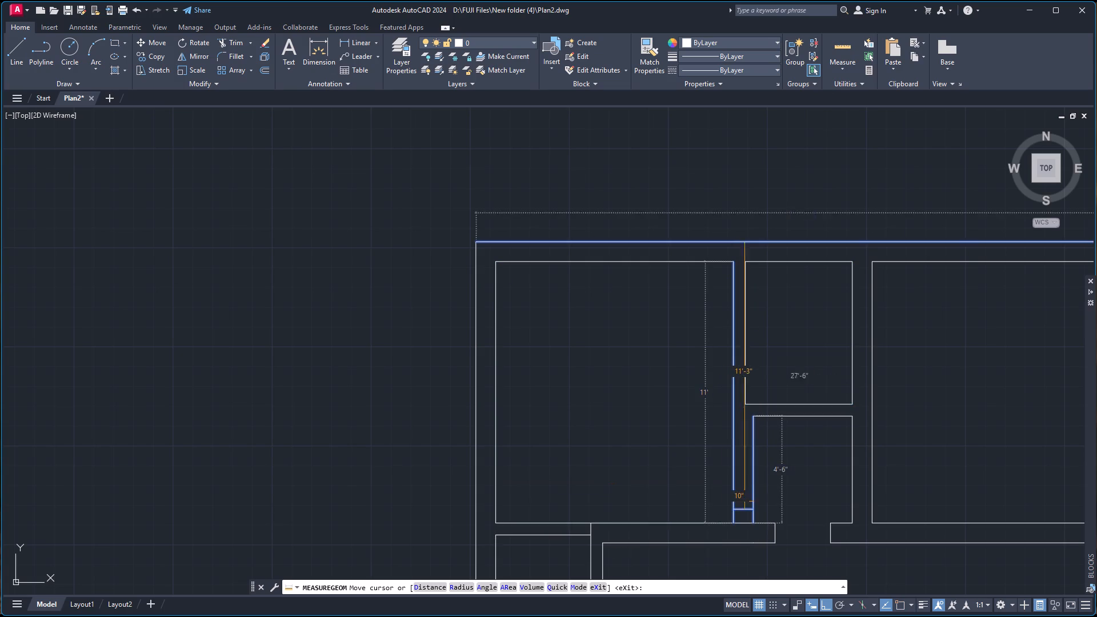
scroll(742, 514, up, 3)
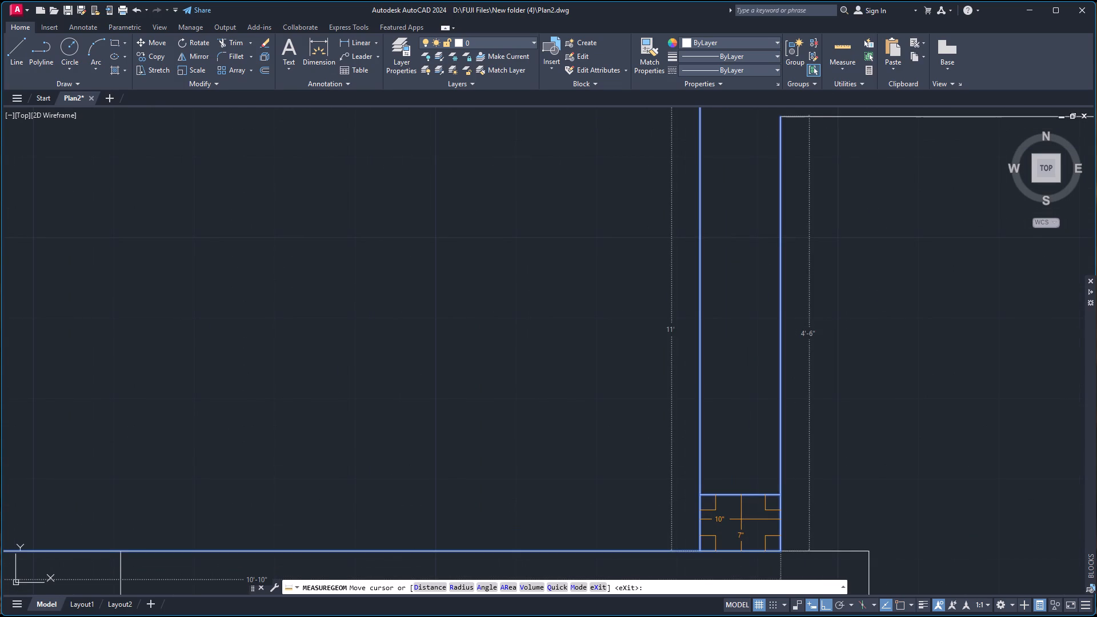
key(Escape)
Copy the short cross line by its west endpoint horizontally onto the interior vertical wall on the small room's east side.
scroll(783, 510, down, 3)
scroll(820, 506, up, 2)
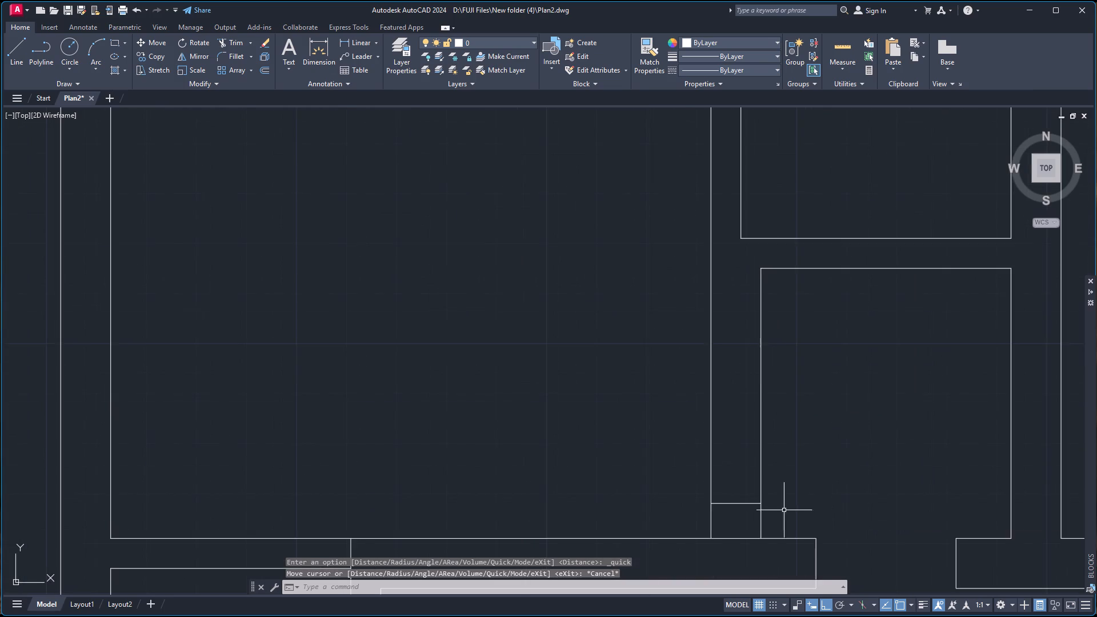
scroll(752, 511, up, 1)
click(728, 500)
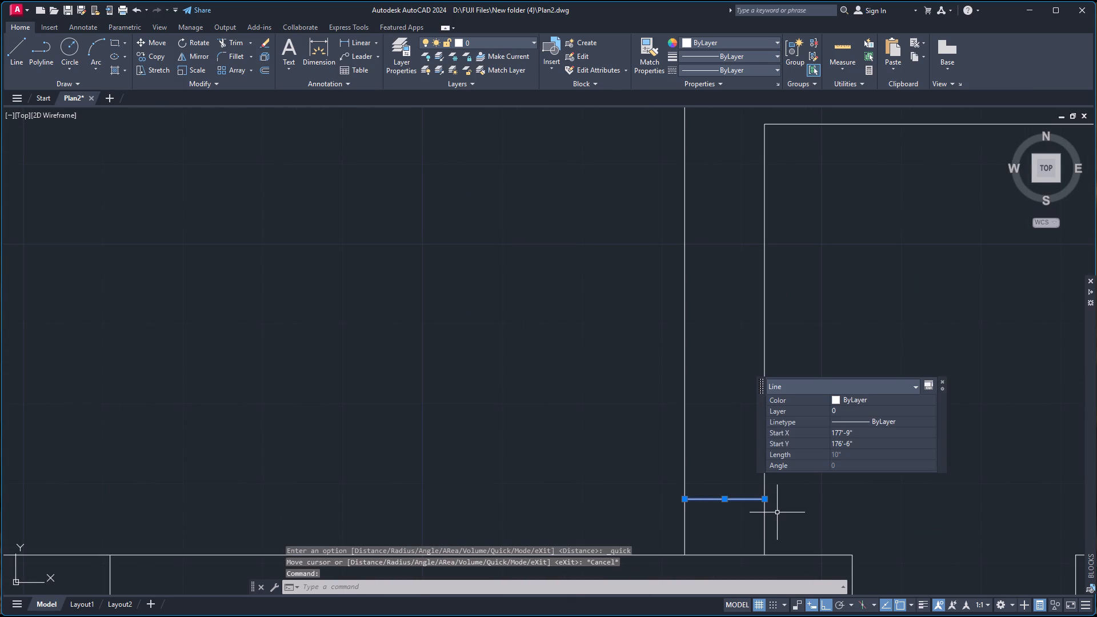
key(c)
key(o)
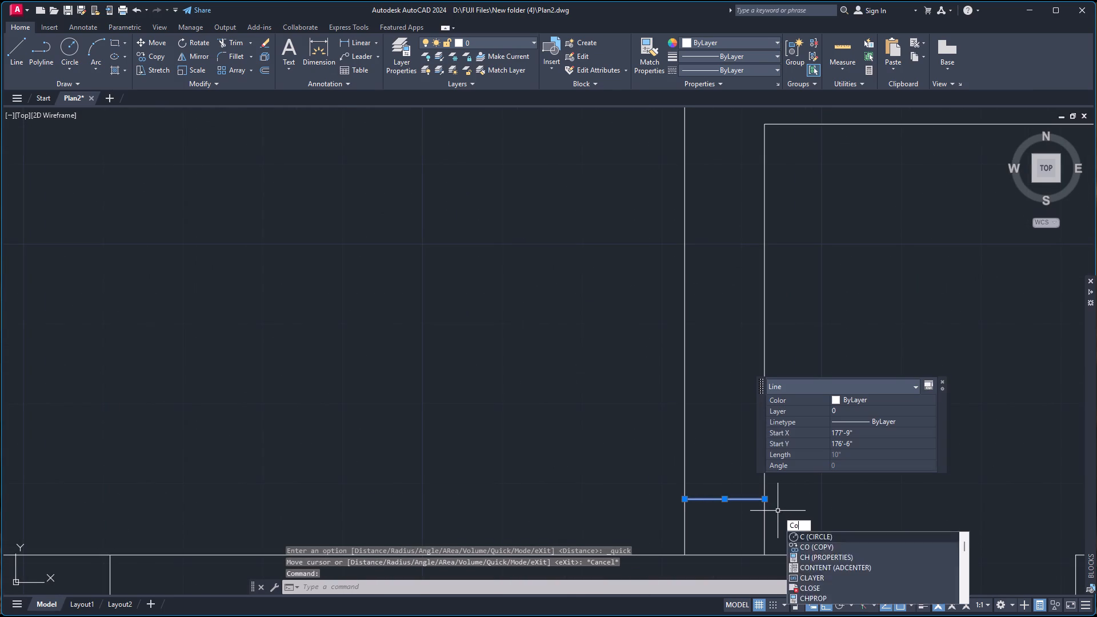
key(Return)
click(681, 498)
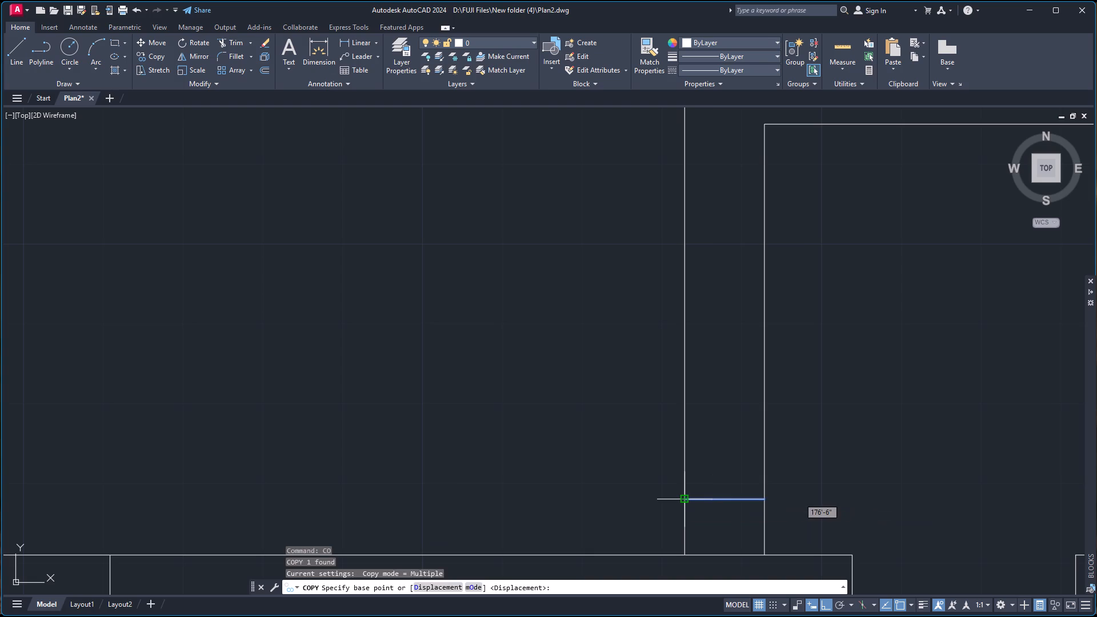
scroll(881, 493, down, 3)
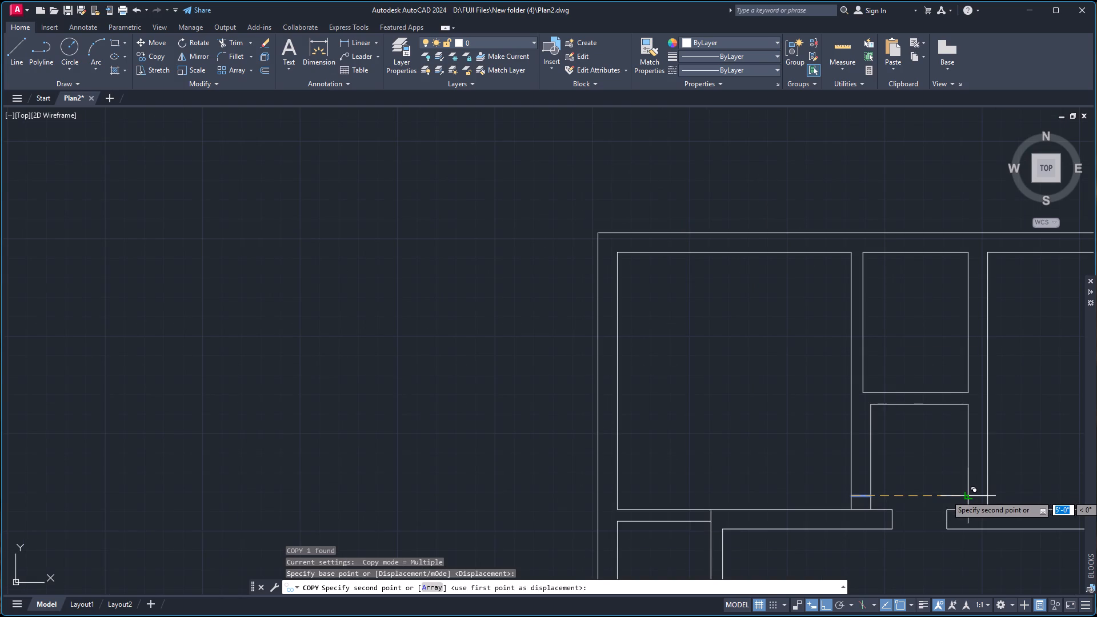
scroll(970, 496, up, 5)
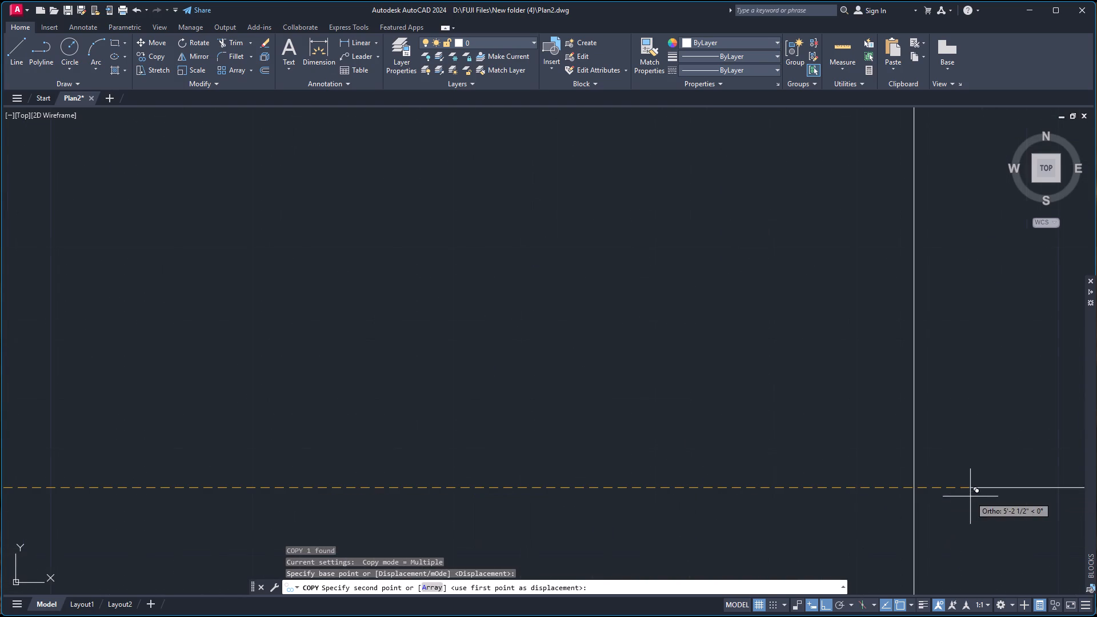
click(912, 488)
key(Escape)
Trim the horizontal wall's upper face below the western short cross line, between the vertical wall's two faces.
scroll(908, 475, down, 3)
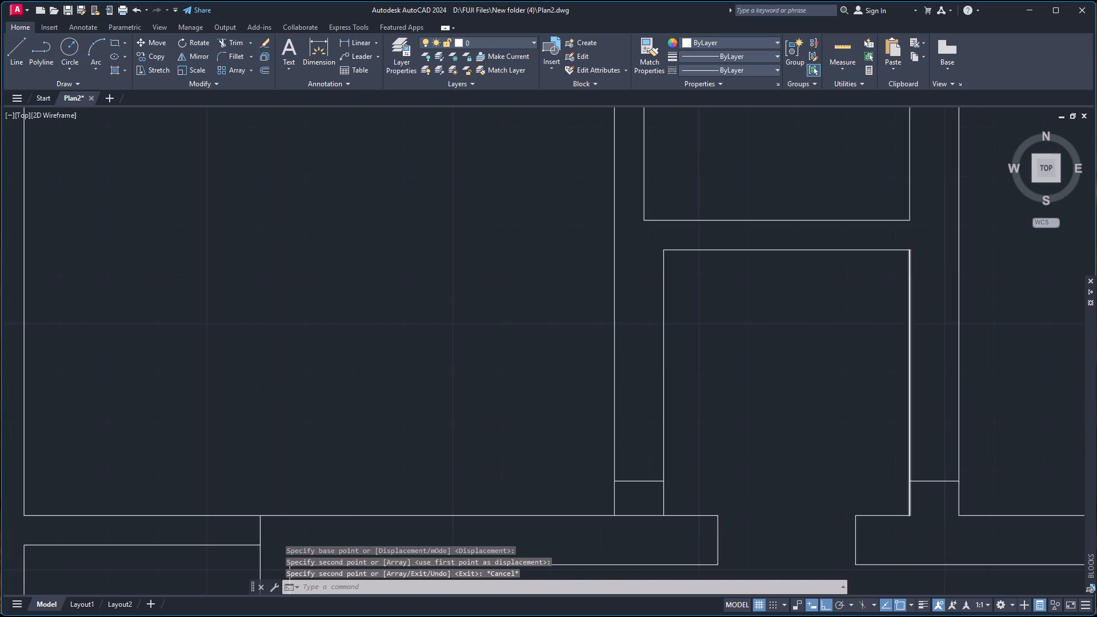
scroll(907, 486, down, 2)
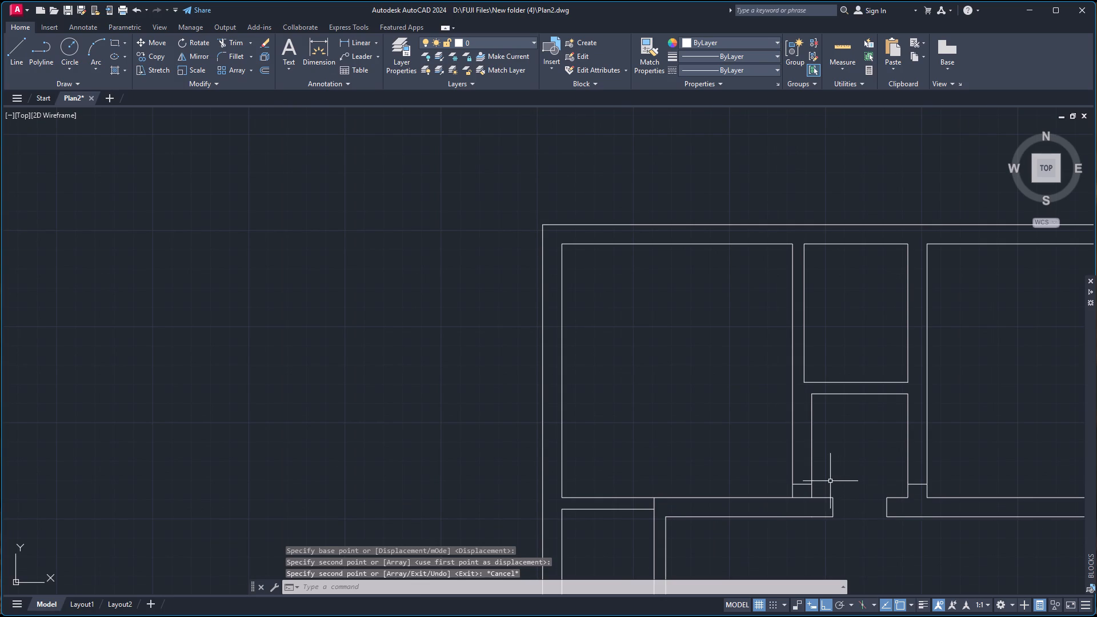
scroll(803, 498, up, 2)
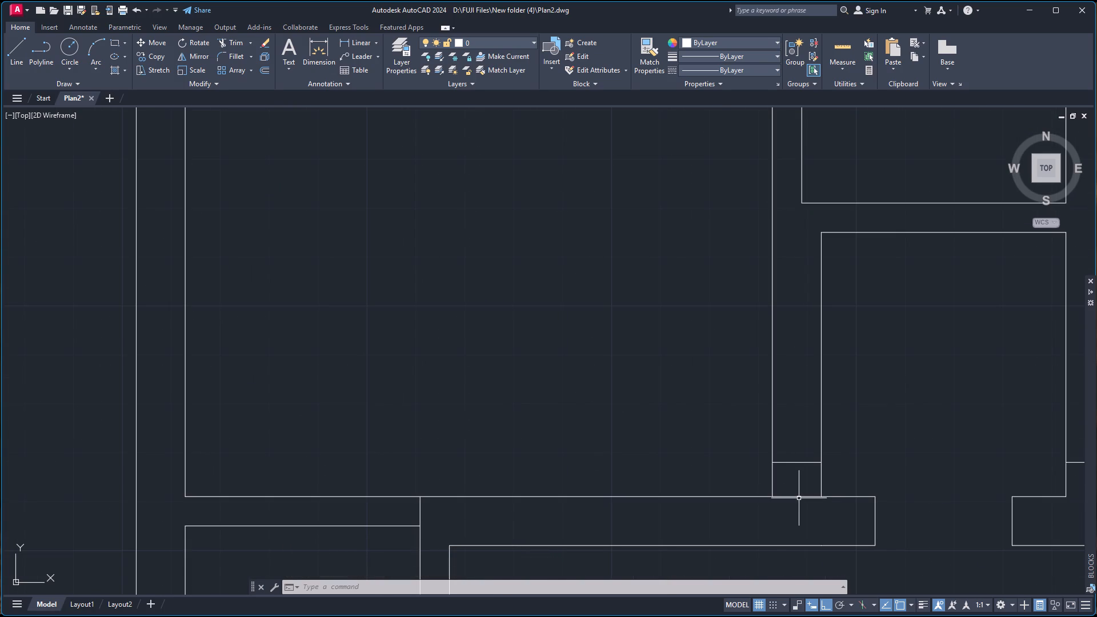
text(tr)
key(Return)
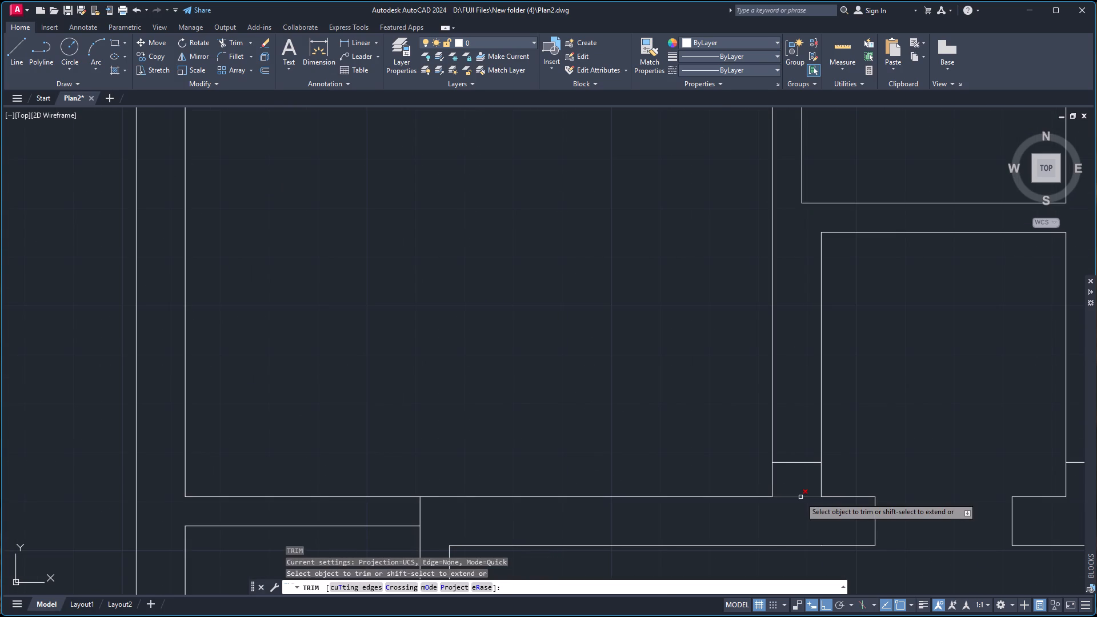
click(800, 497)
scroll(823, 430, down, 3)
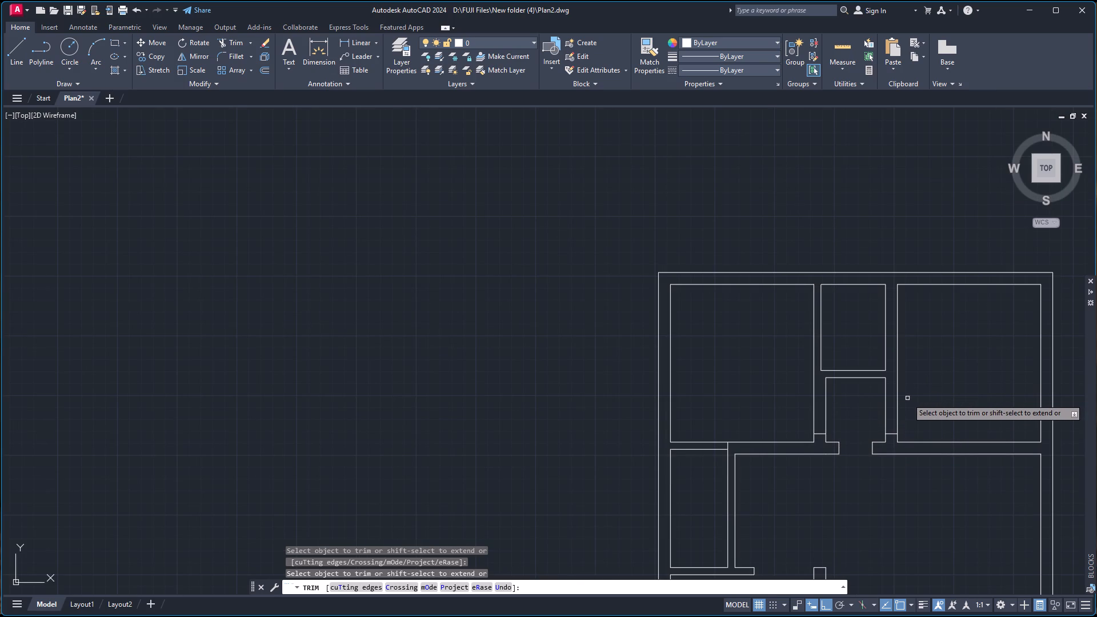
scroll(903, 356, up, 2)
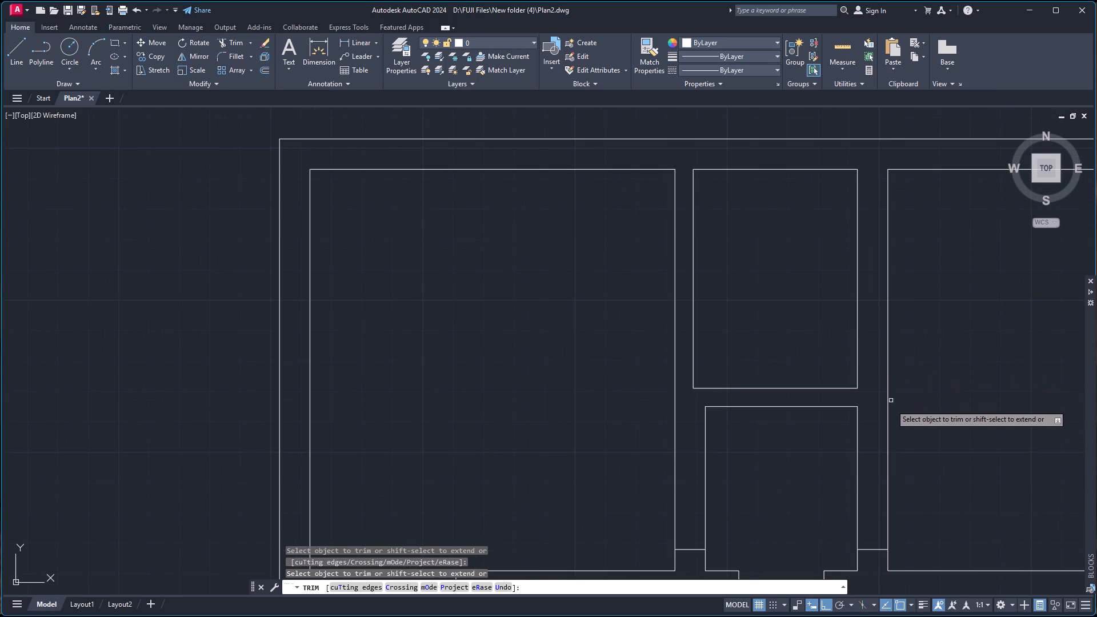
key(Escape)
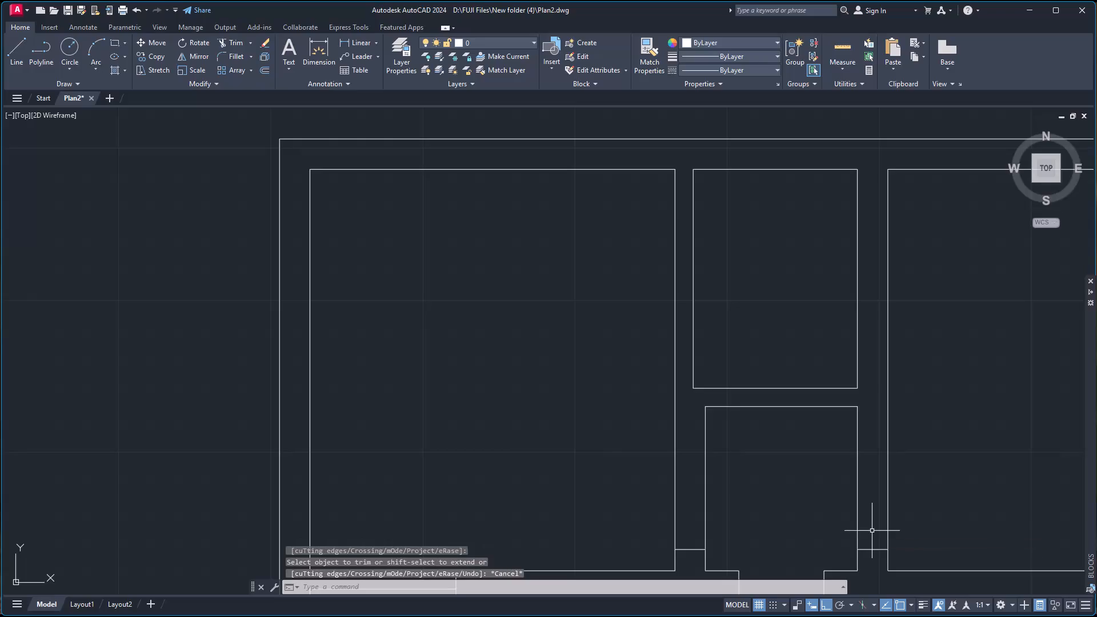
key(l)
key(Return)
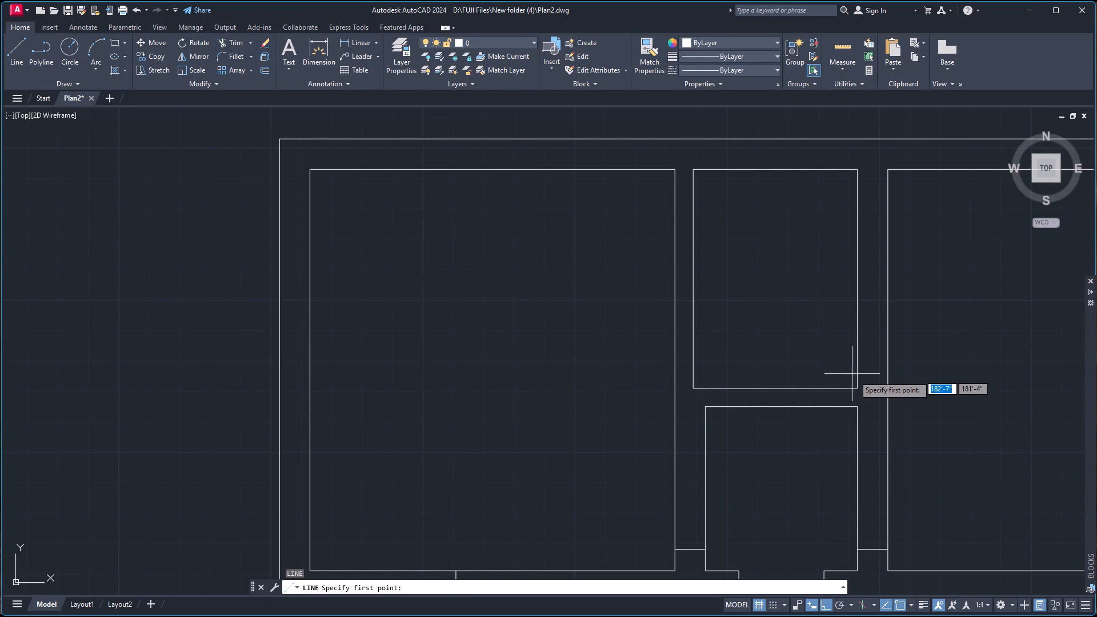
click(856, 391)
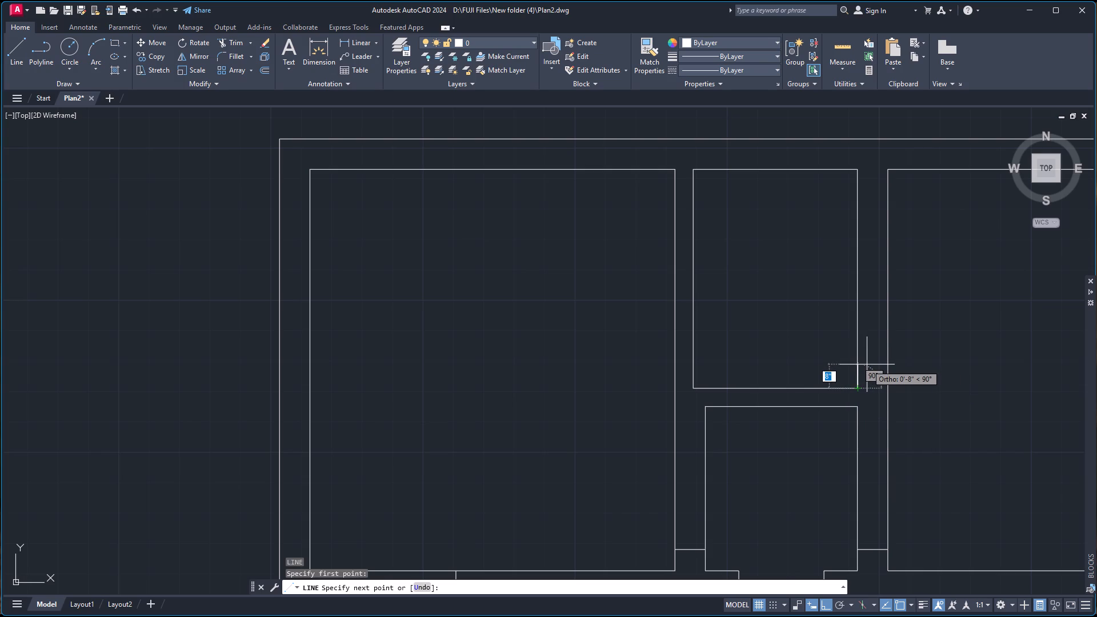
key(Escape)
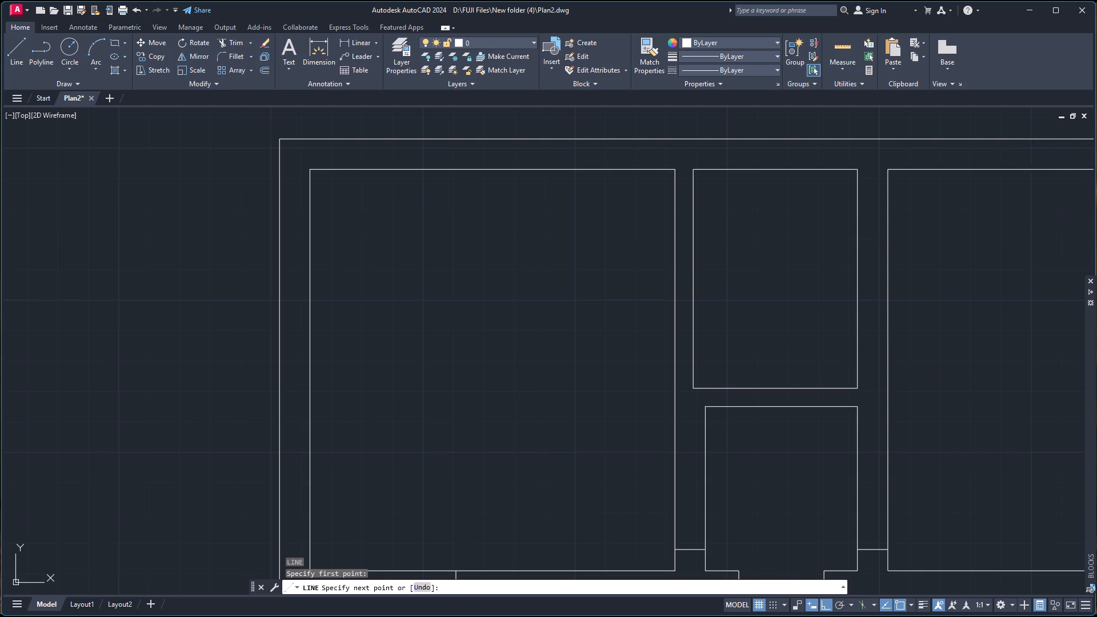
Draw a cross line through the vertical wall east of the upper small middle room, starting 4" above that room's southeast corner.
key(l)
key(Return)
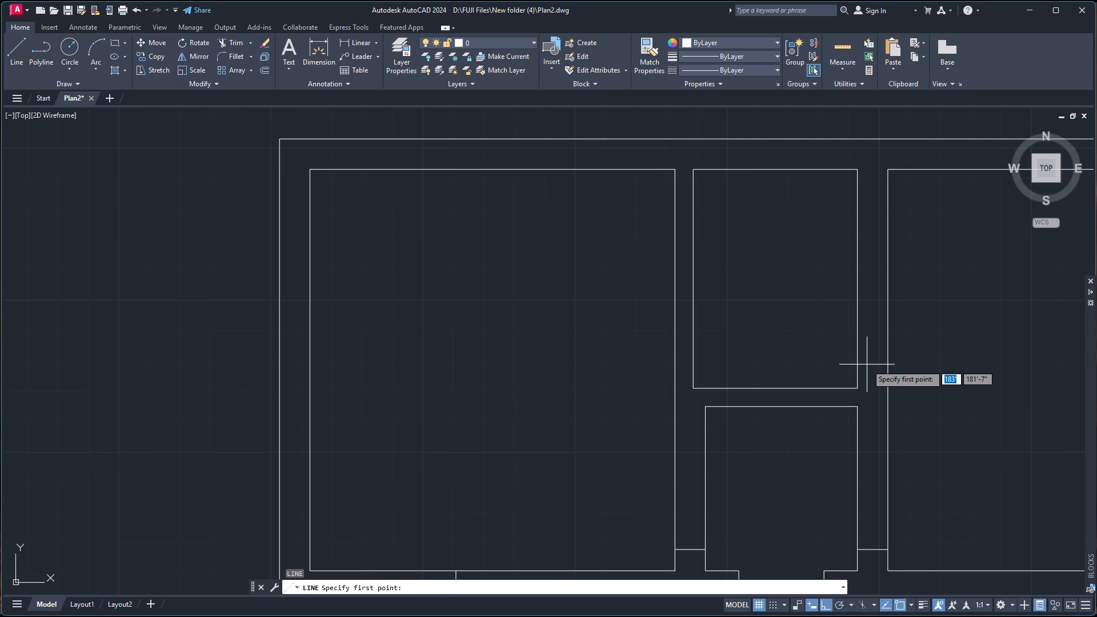
text(tk)
key(Return)
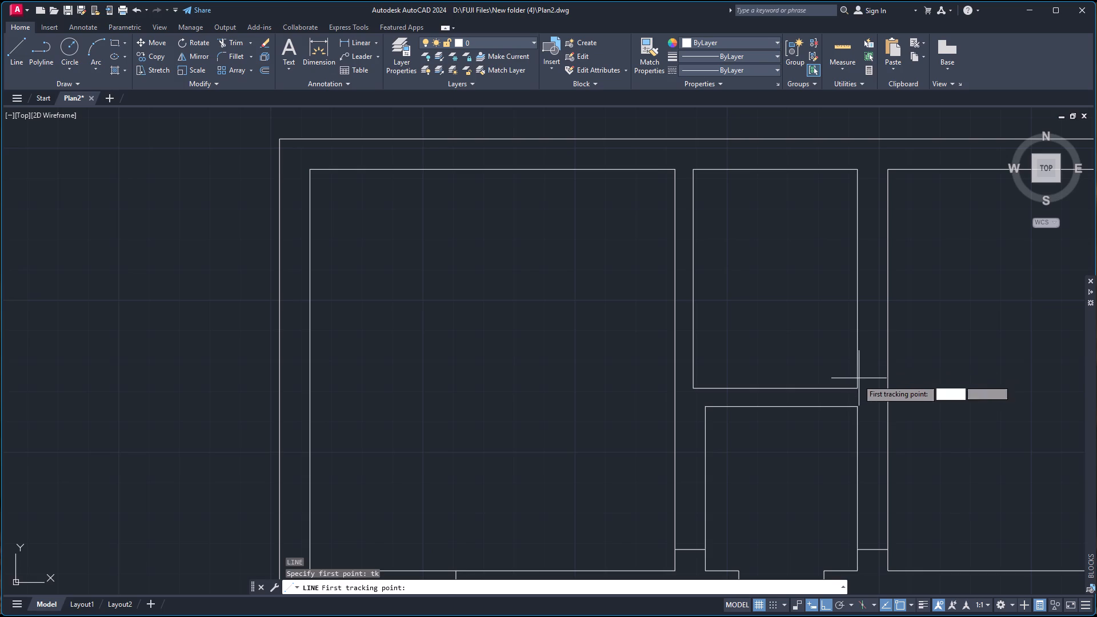
click(858, 387)
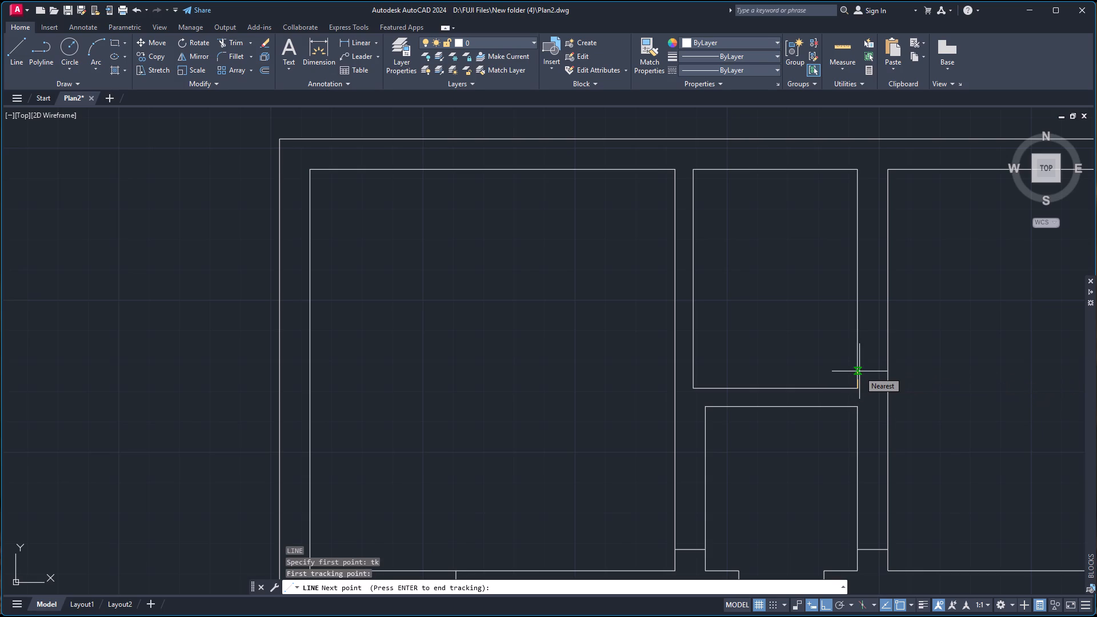
key(4)
key(Return)
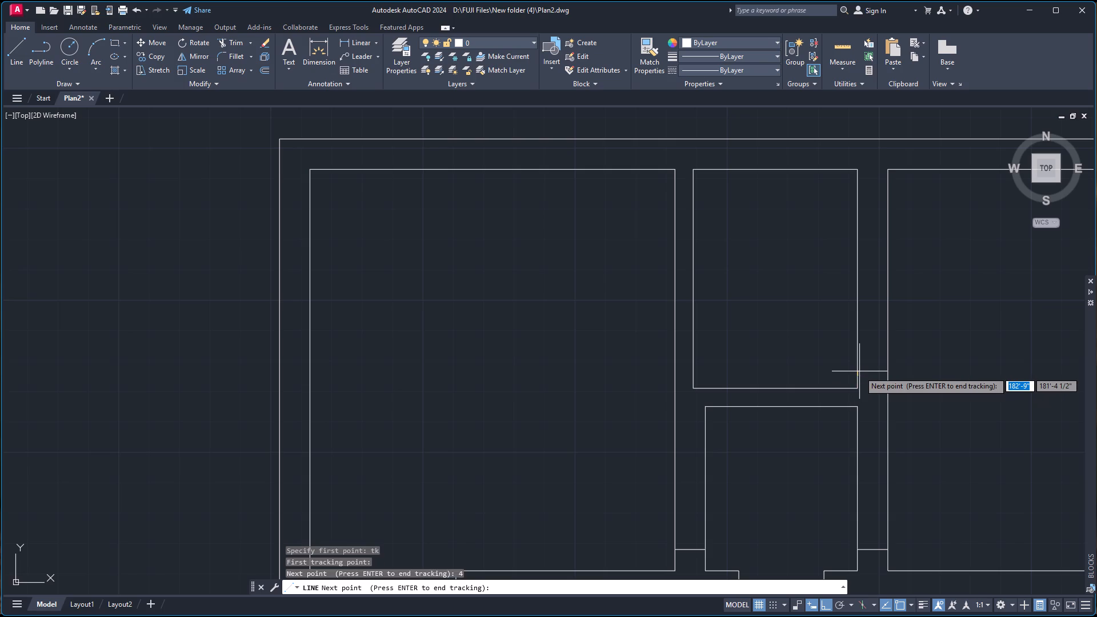
key(Return)
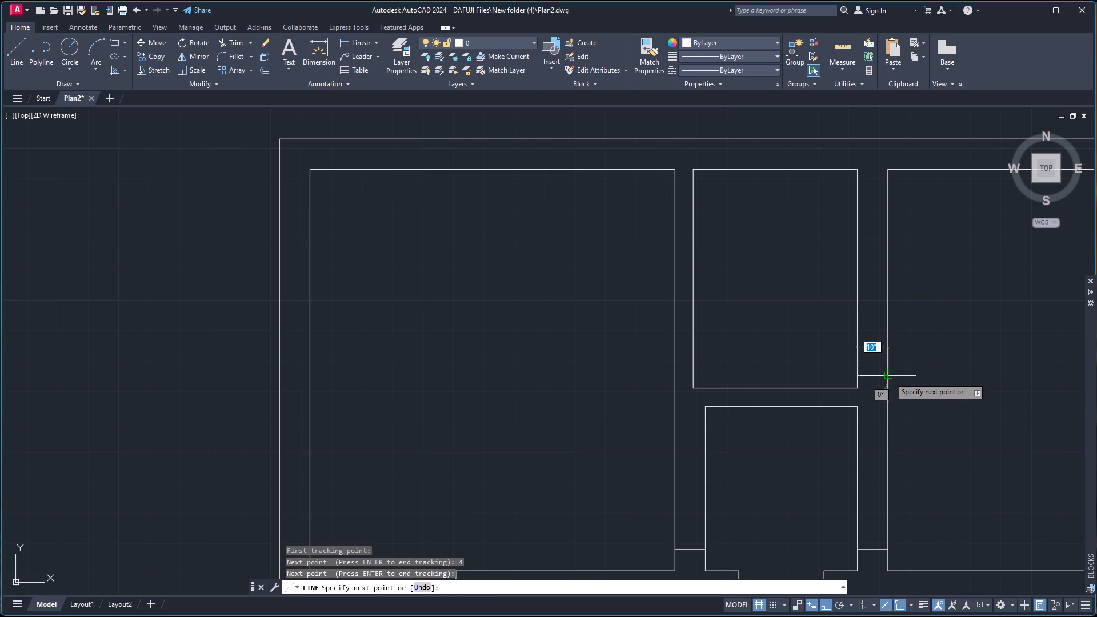
click(890, 377)
key(Escape)
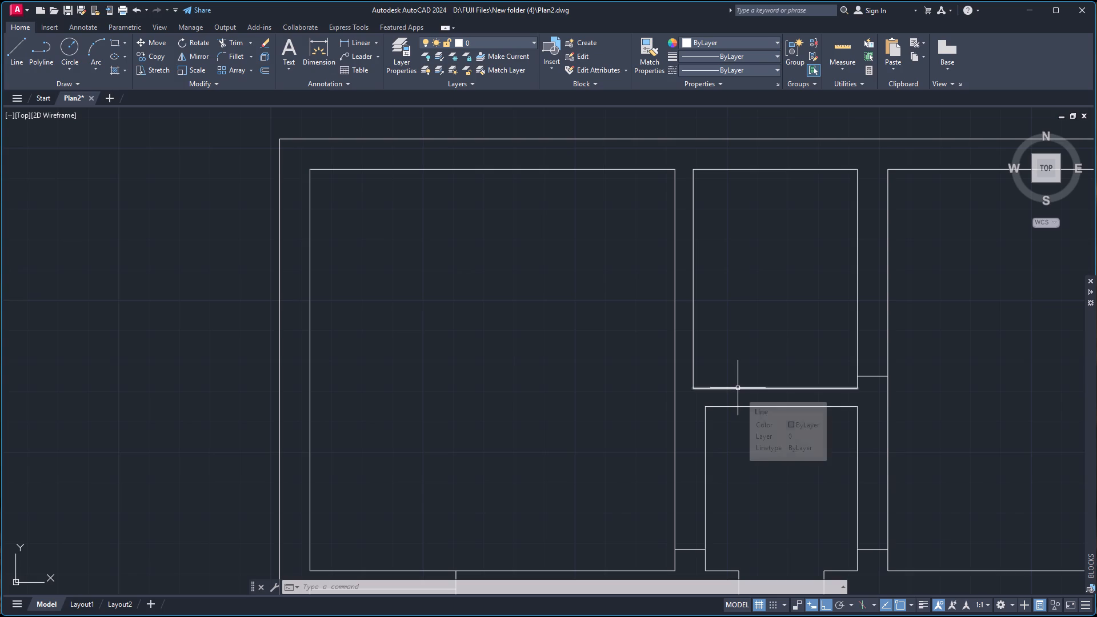
Create a new layer named Windows and set its colour to index 32.
scroll(742, 396, down, 2)
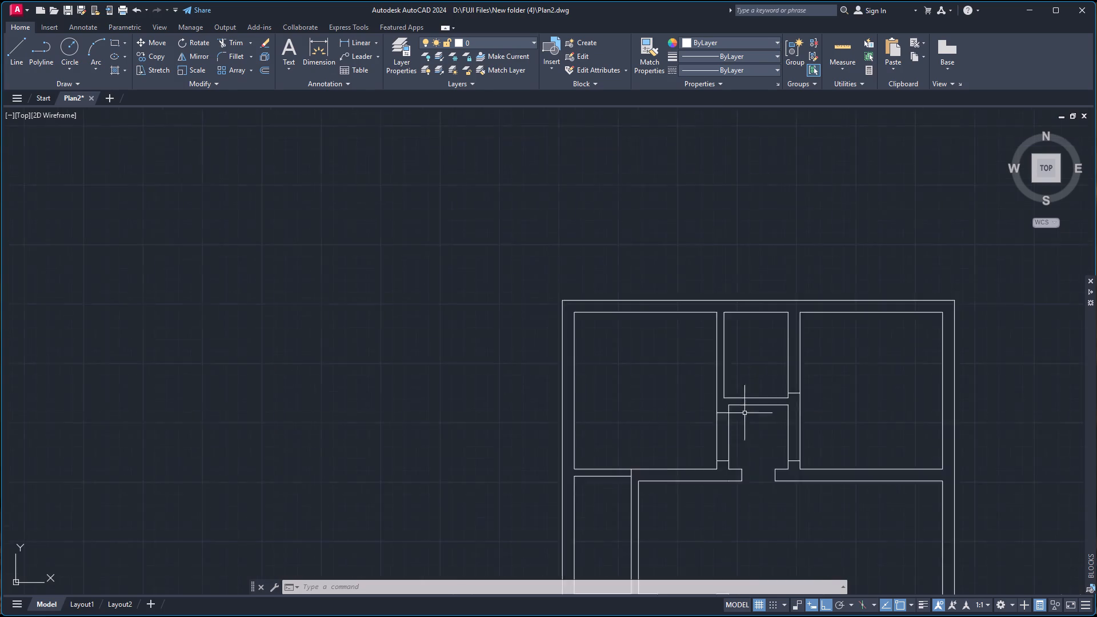
scroll(744, 427, down, 4)
scroll(781, 525, down, 1)
scroll(781, 524, up, 1)
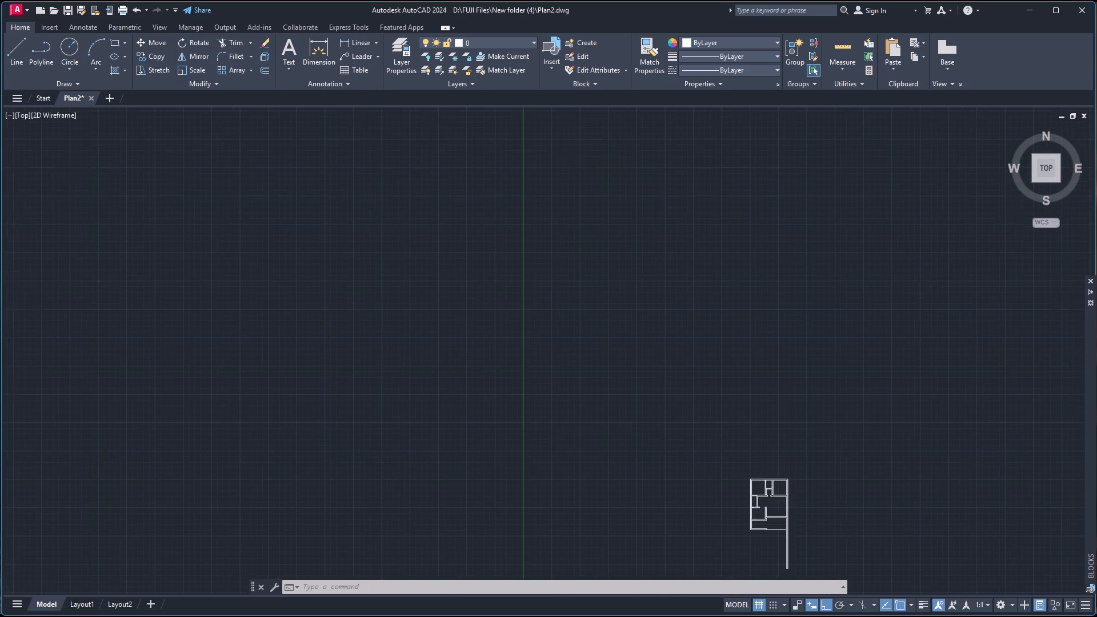
scroll(781, 524, up, 2)
scroll(755, 444, up, 1)
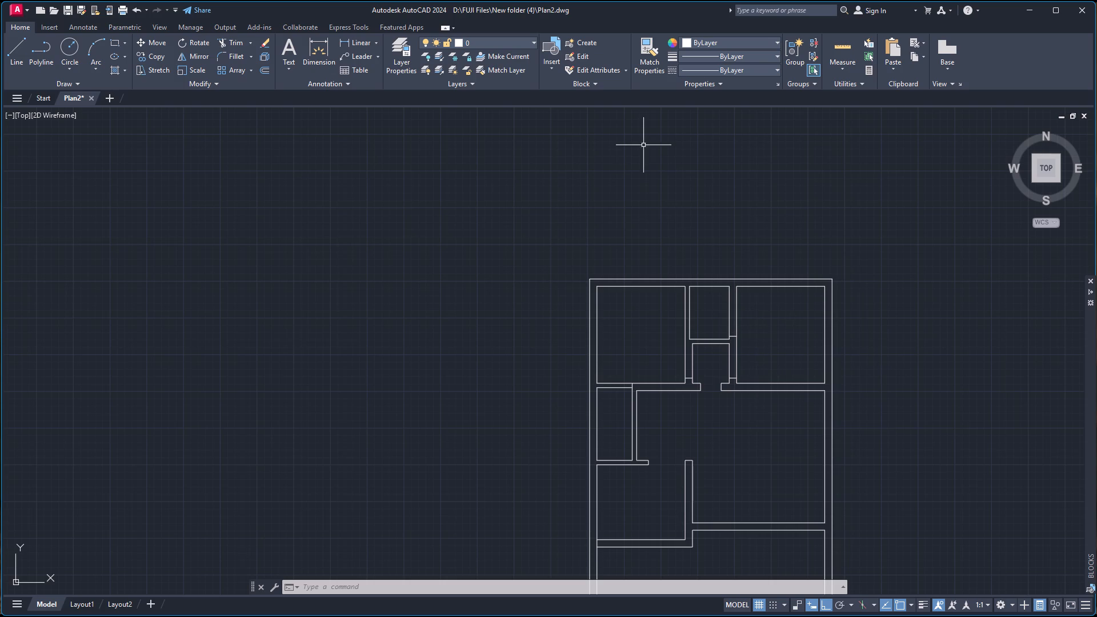
click(410, 45)
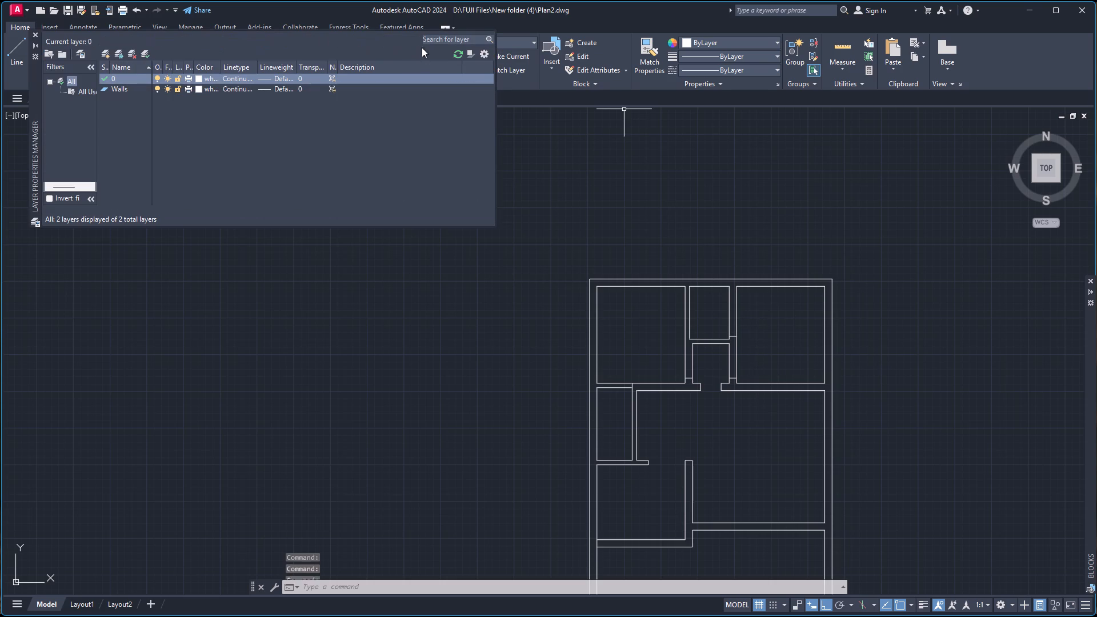
click(105, 54)
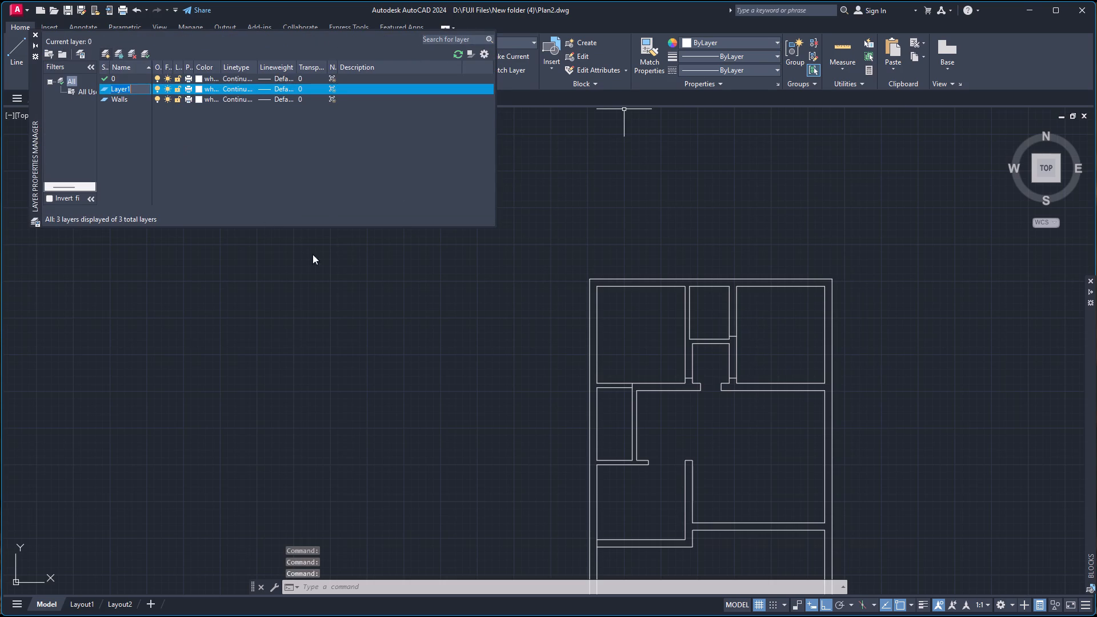
key(shift+w)
text(indows)
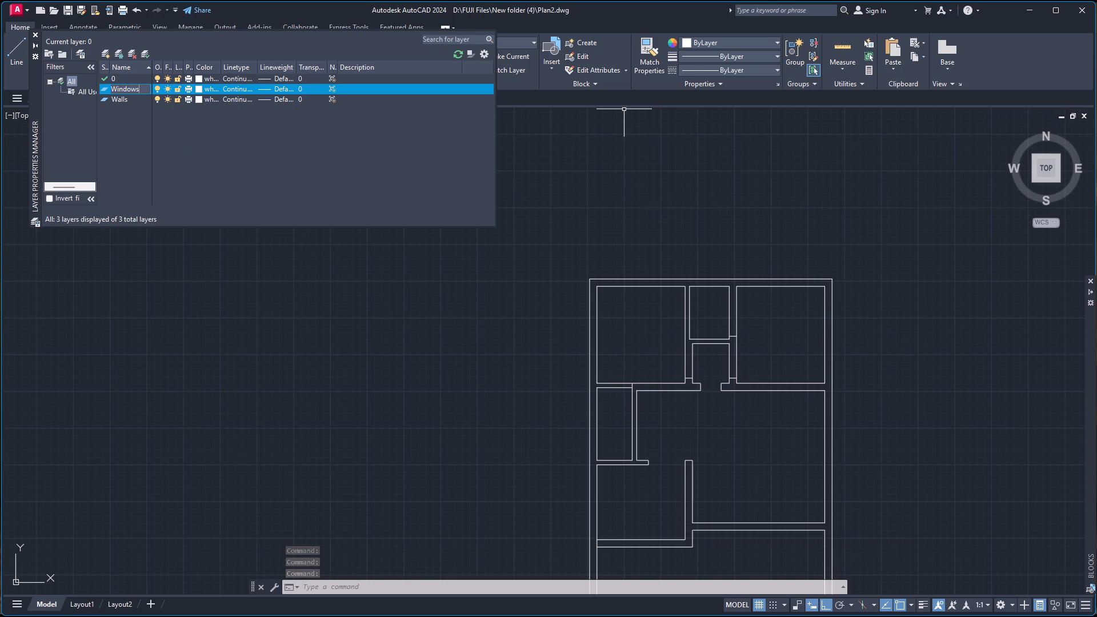
click(199, 89)
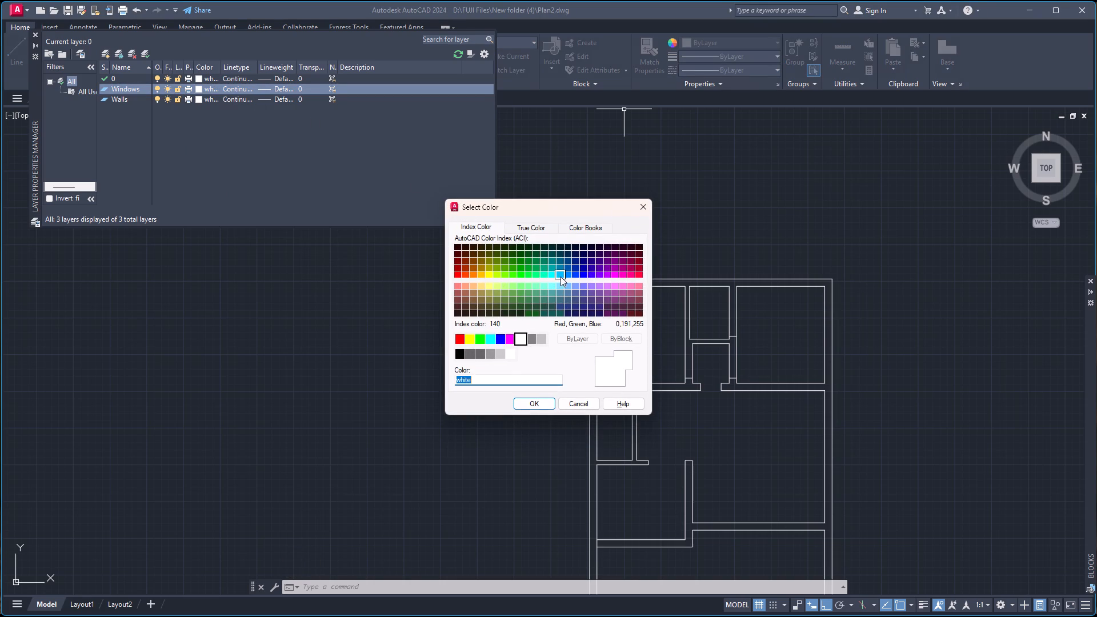
click(472, 270)
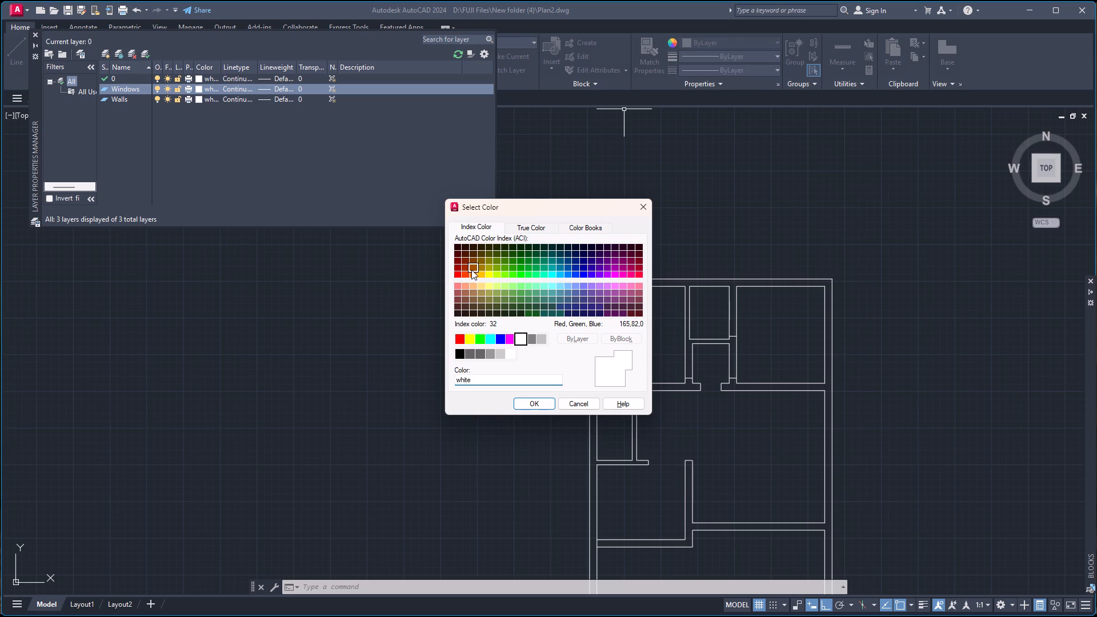
click(534, 403)
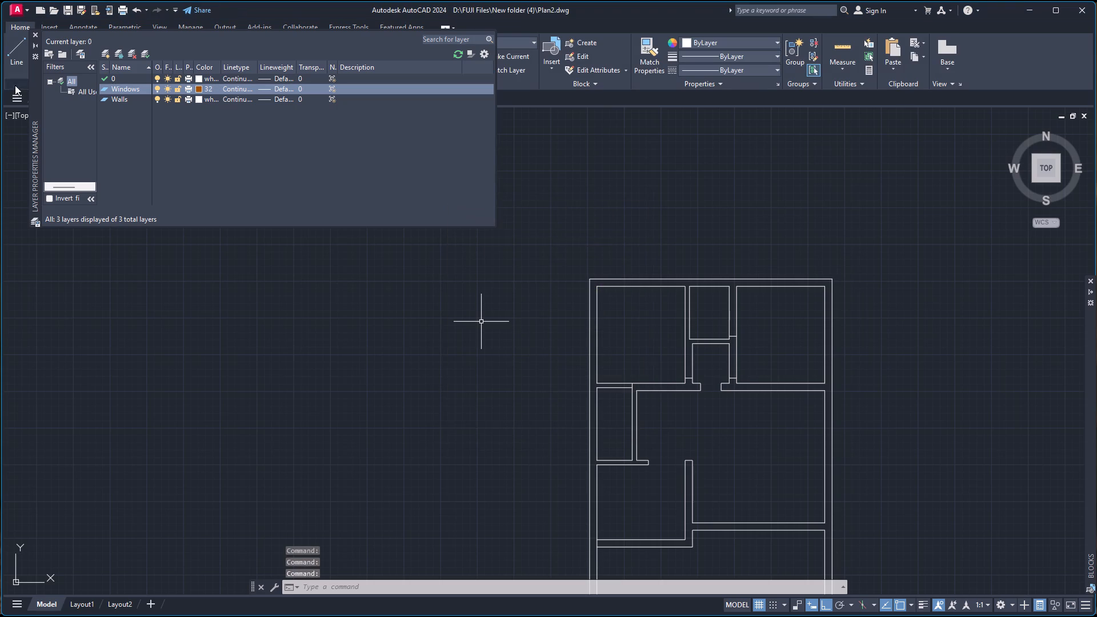
Make the Windows layer current and collapse the layer manager.
double_click(121, 89)
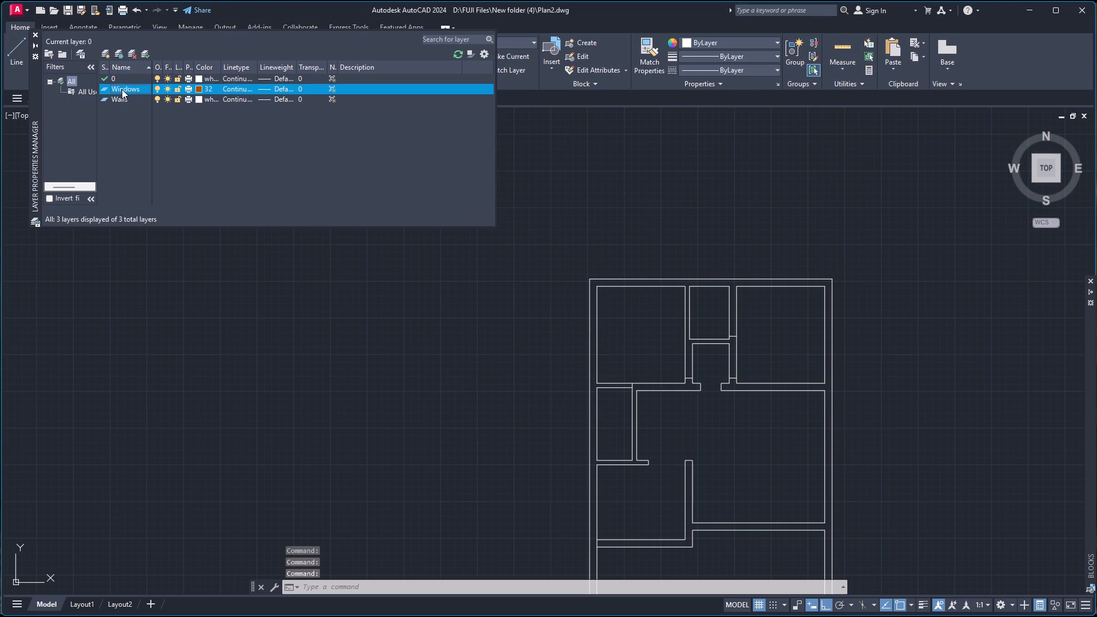
double_click(122, 89)
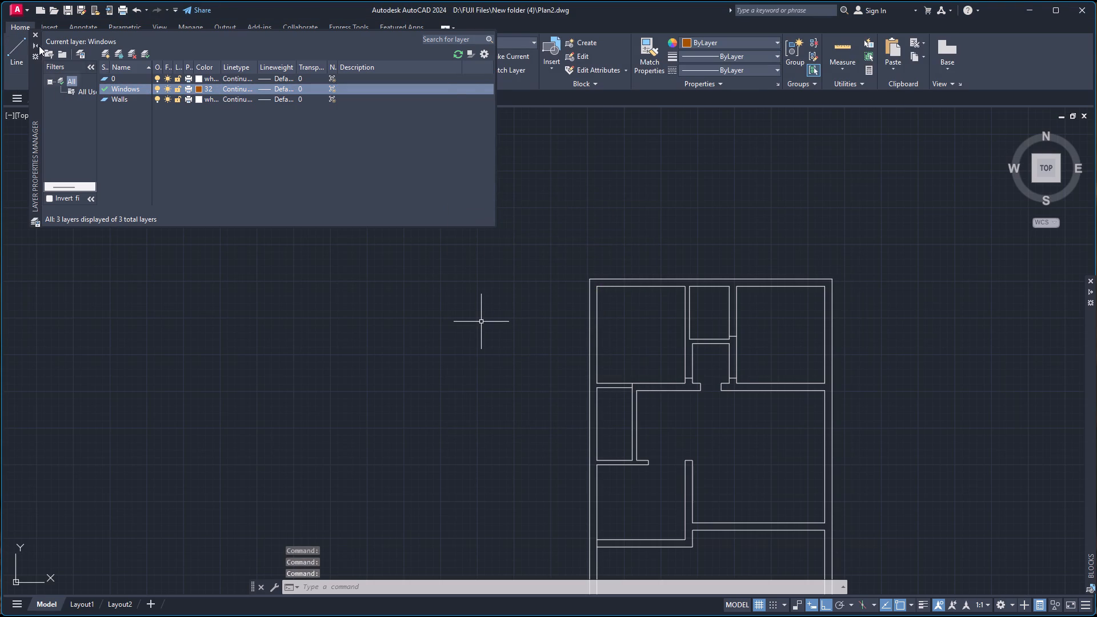
click(37, 45)
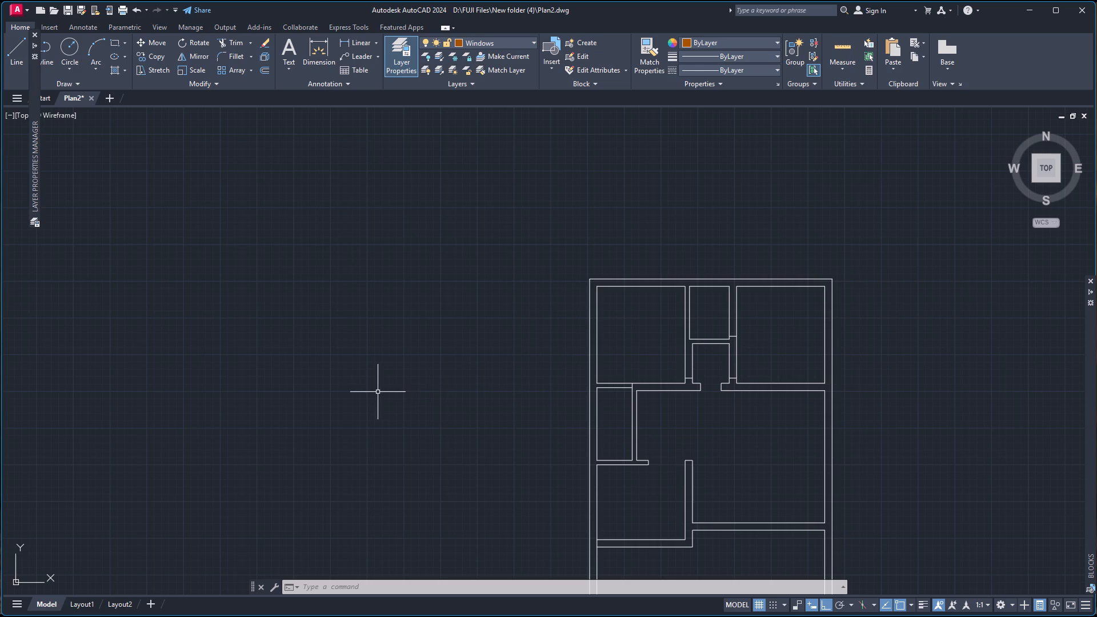
click(399, 384)
click(451, 395)
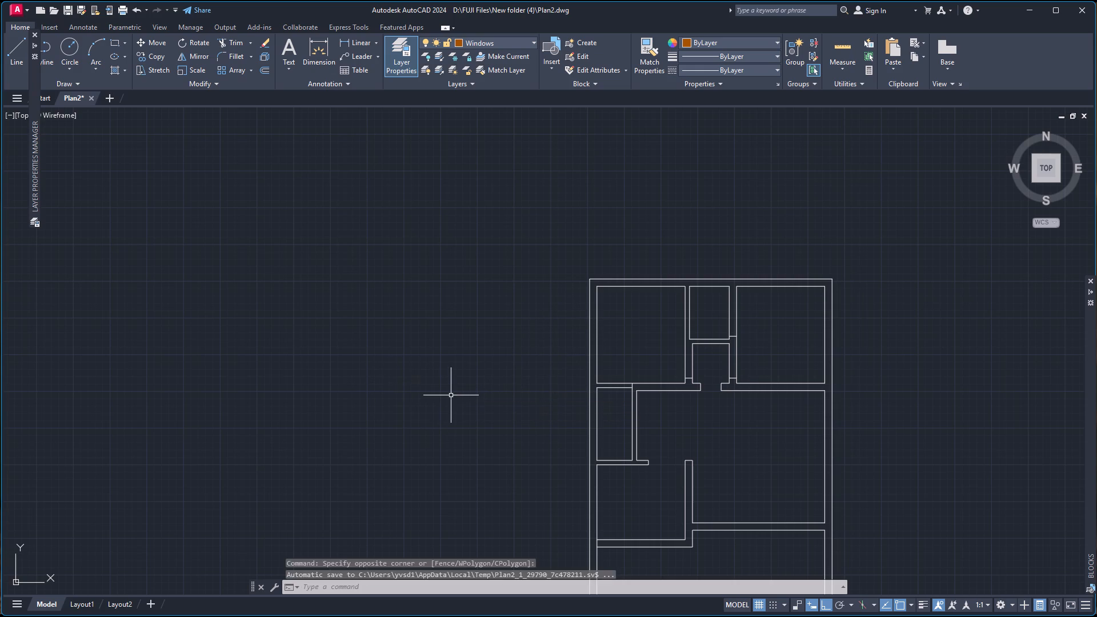
Draw a 5' by 10" rectangle in the empty space west of the floor plan.
key(r)
key(e)
key(c)
key(Return)
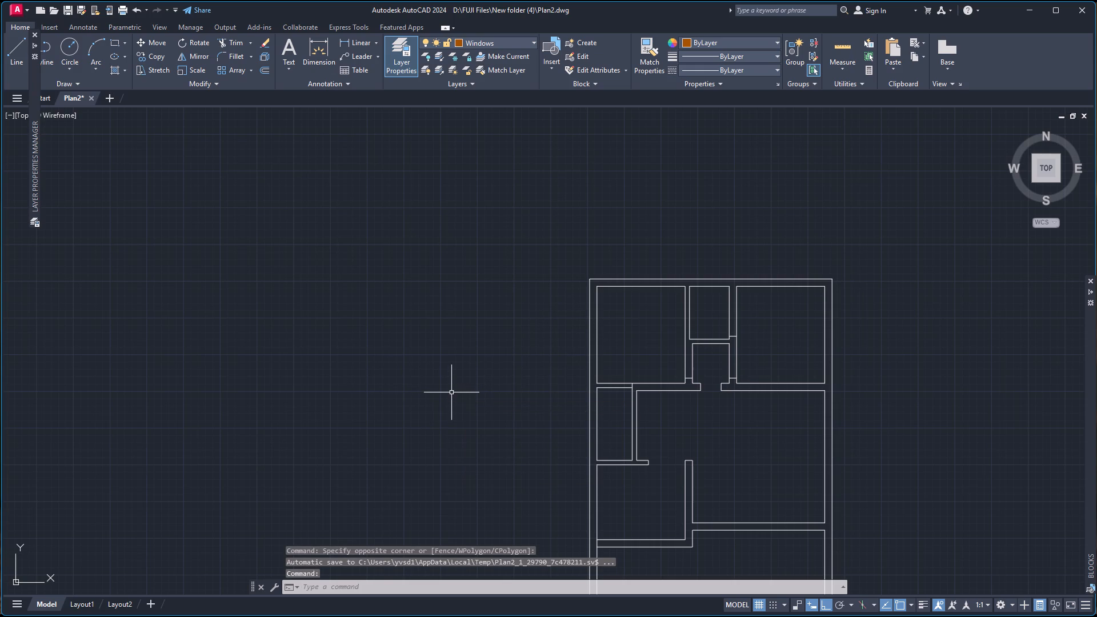
click(337, 397)
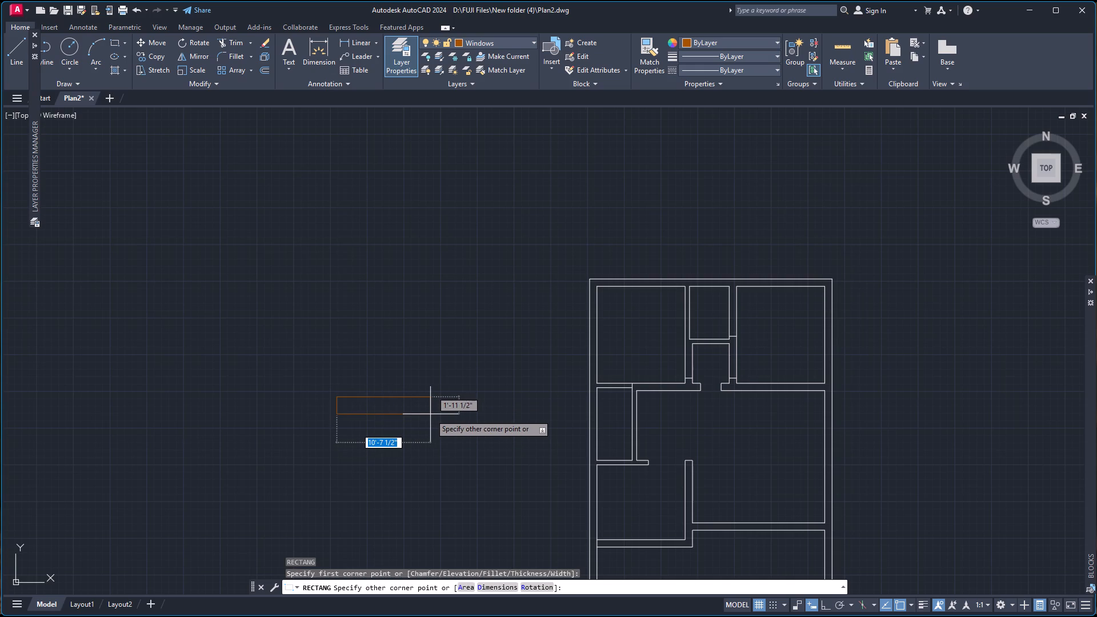
key(6)
key(BackSpace)
key(BackSpace)
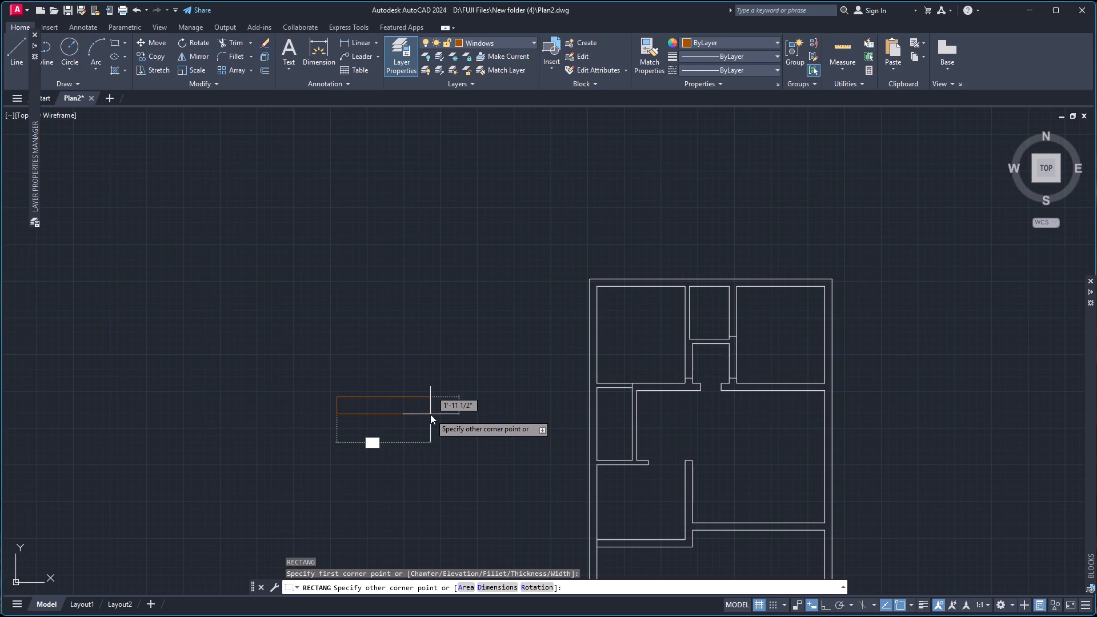
text(5')
key(Tab)
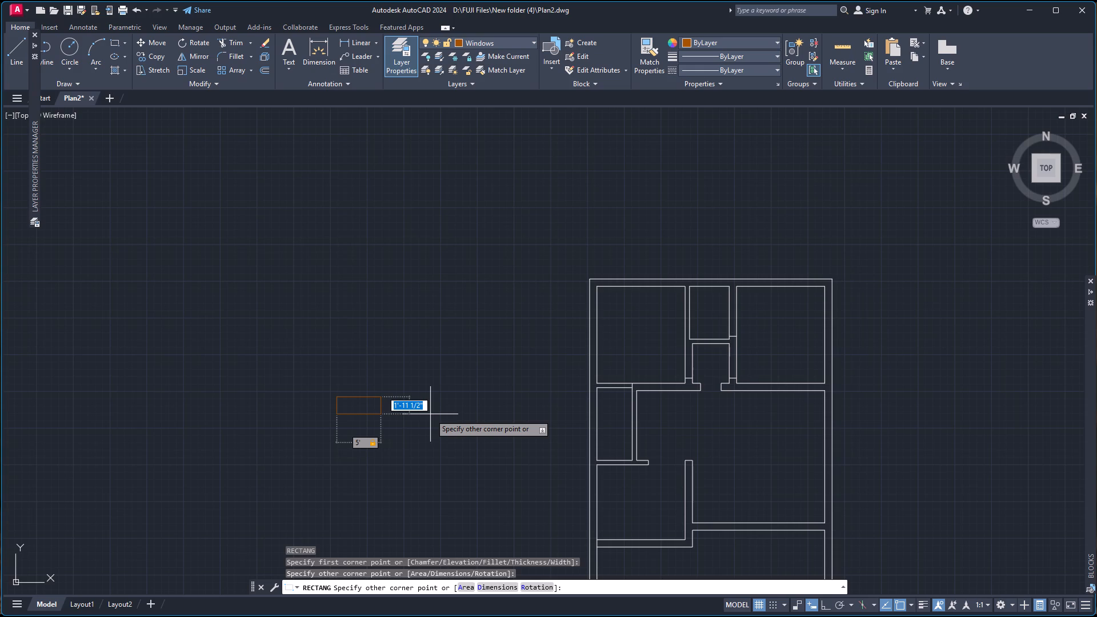
text(10)
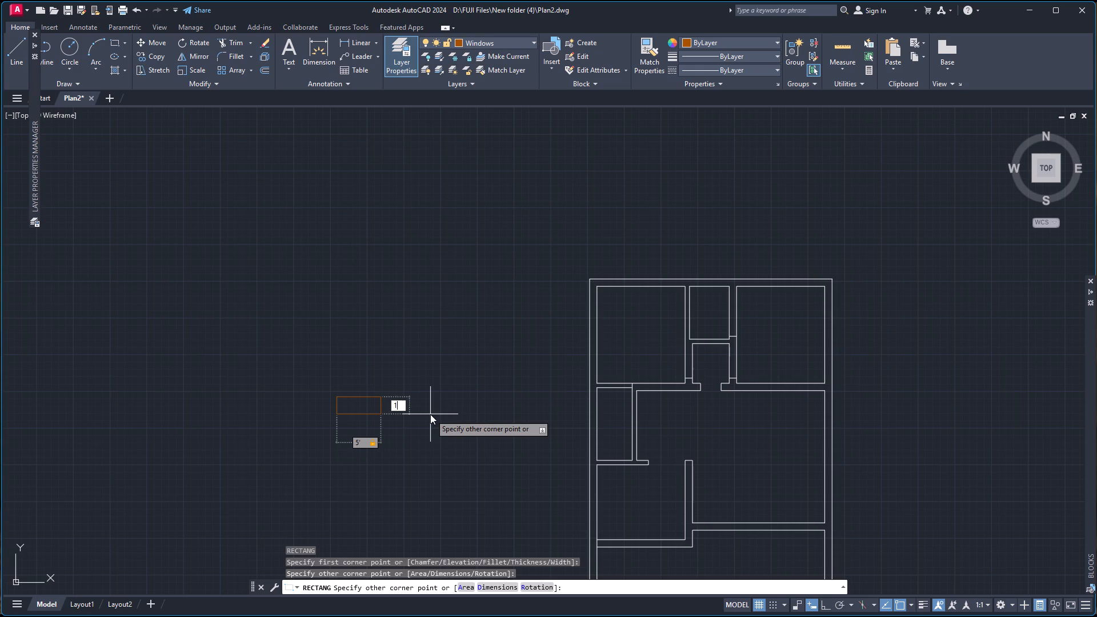
key(Return)
Draw a horizontal centre line across the window rectangle between the midpoints of its short sides.
scroll(375, 392, up, 4)
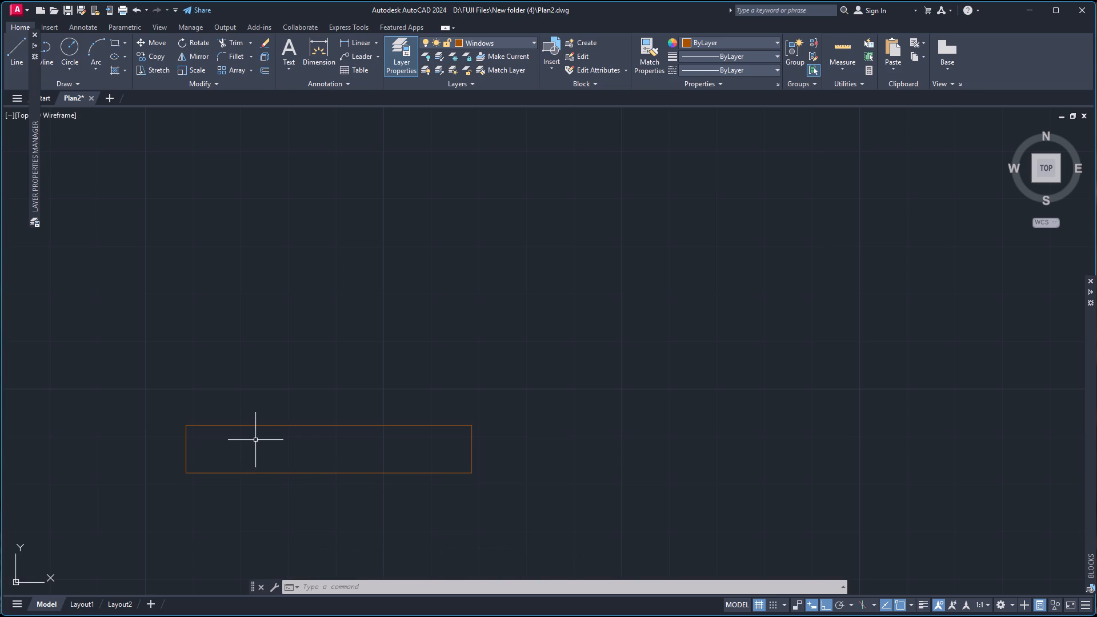
key(l)
key(Return)
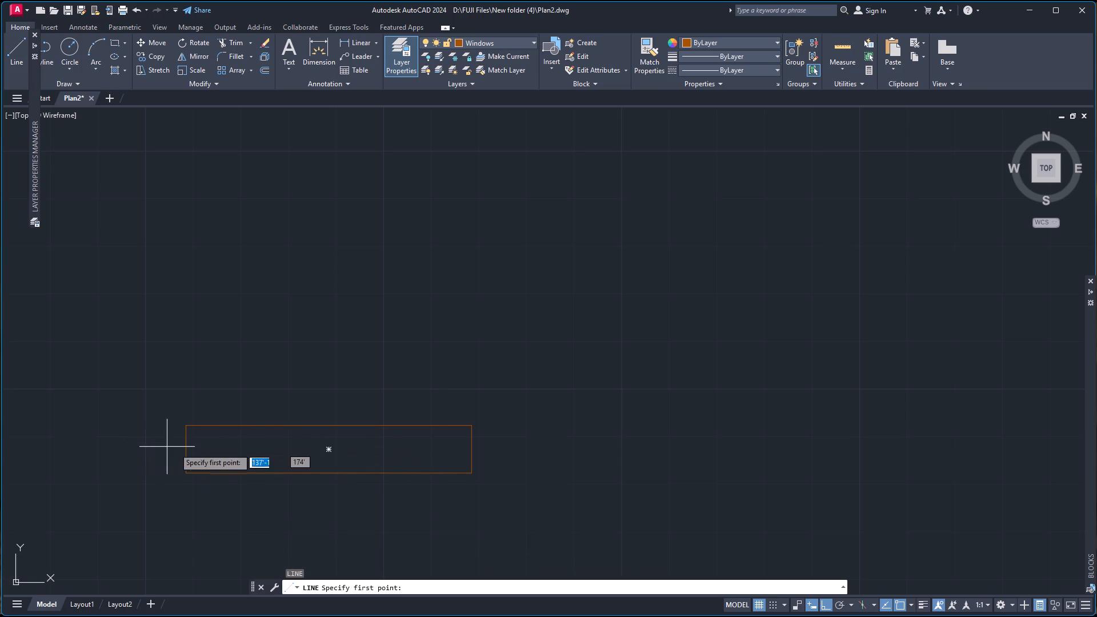
click(184, 451)
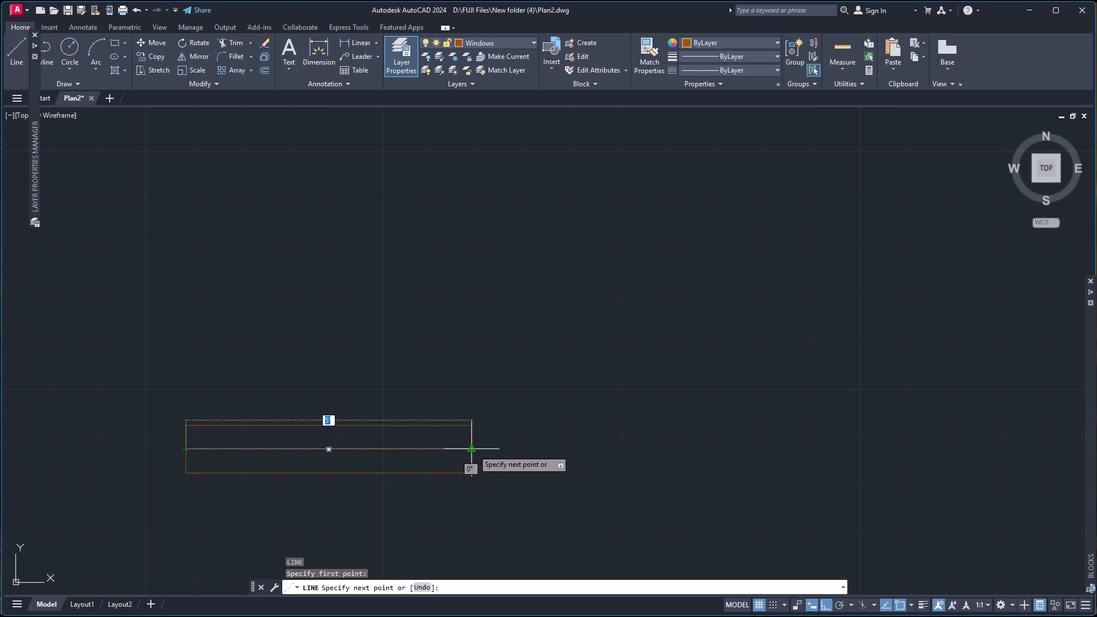
click(473, 450)
key(space)
Offset the window rectangle's centre line 2" above and 2" below.
key(o)
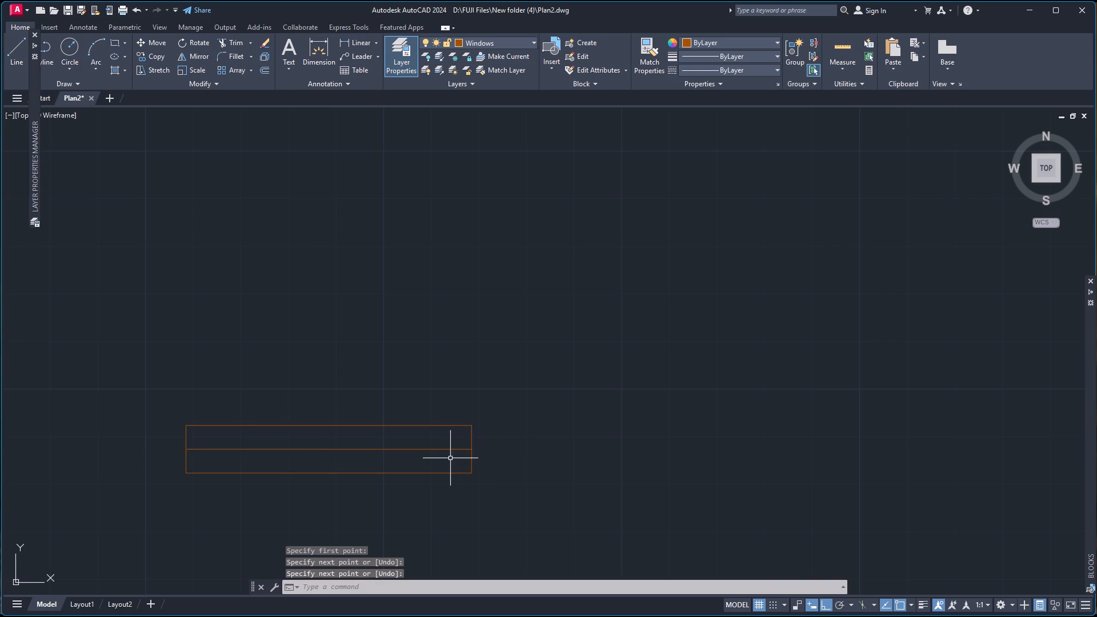
key(Return)
key(Return)
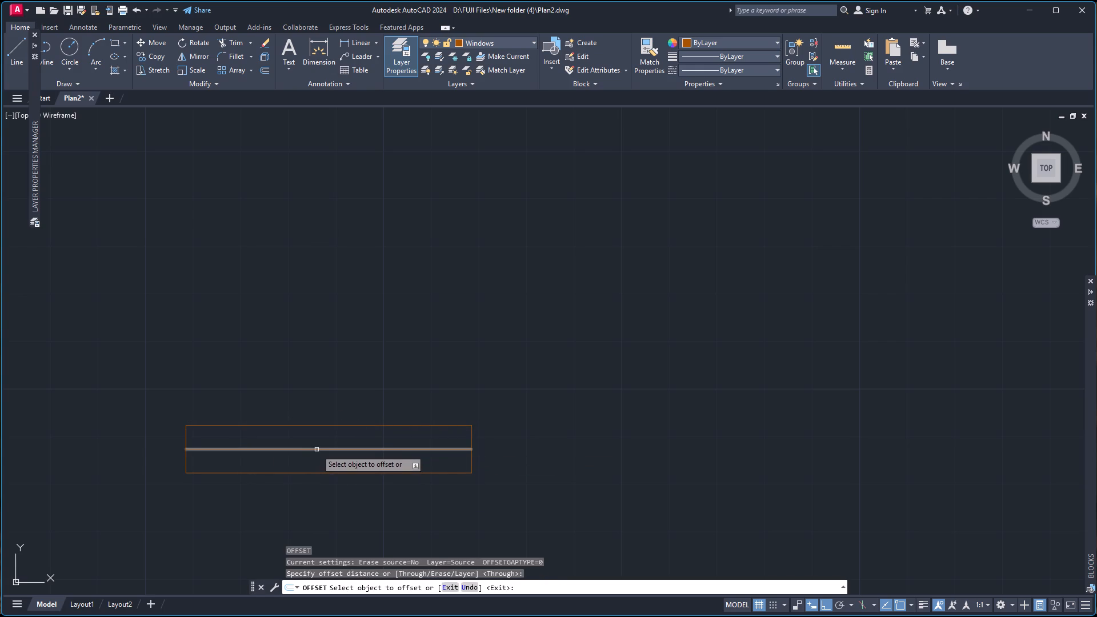
click(317, 450)
key(2)
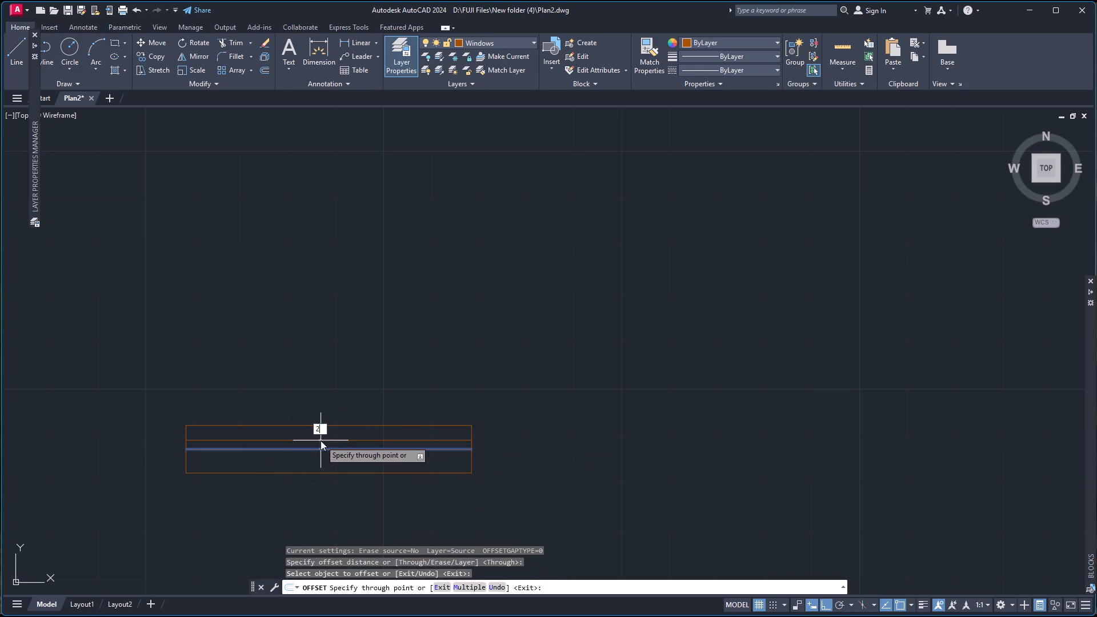
key(Return)
click(329, 450)
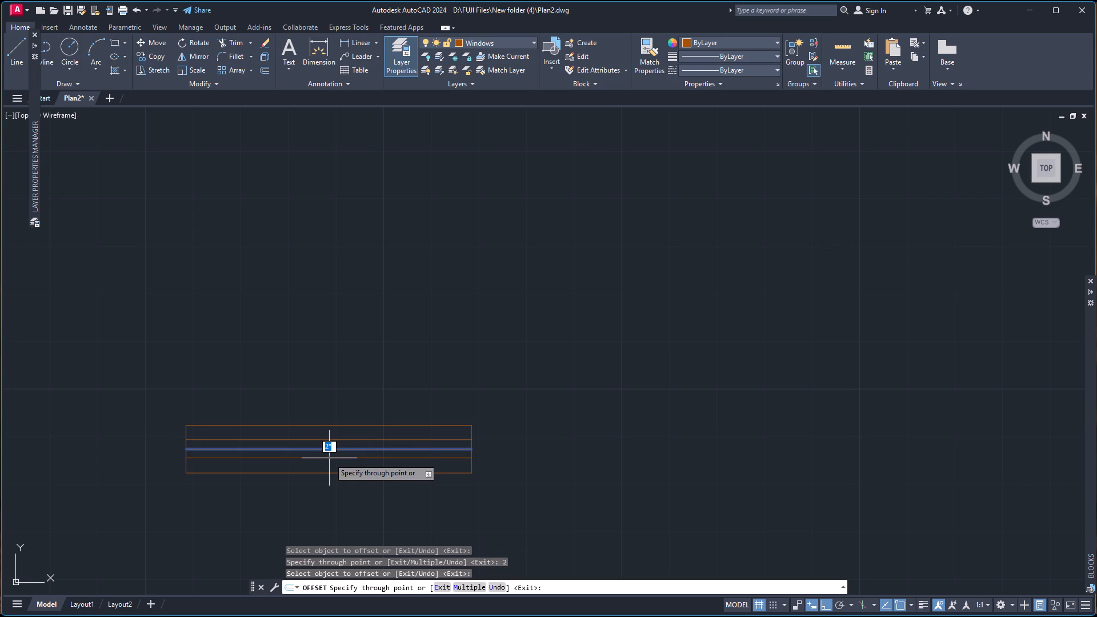
key(2)
key(Return)
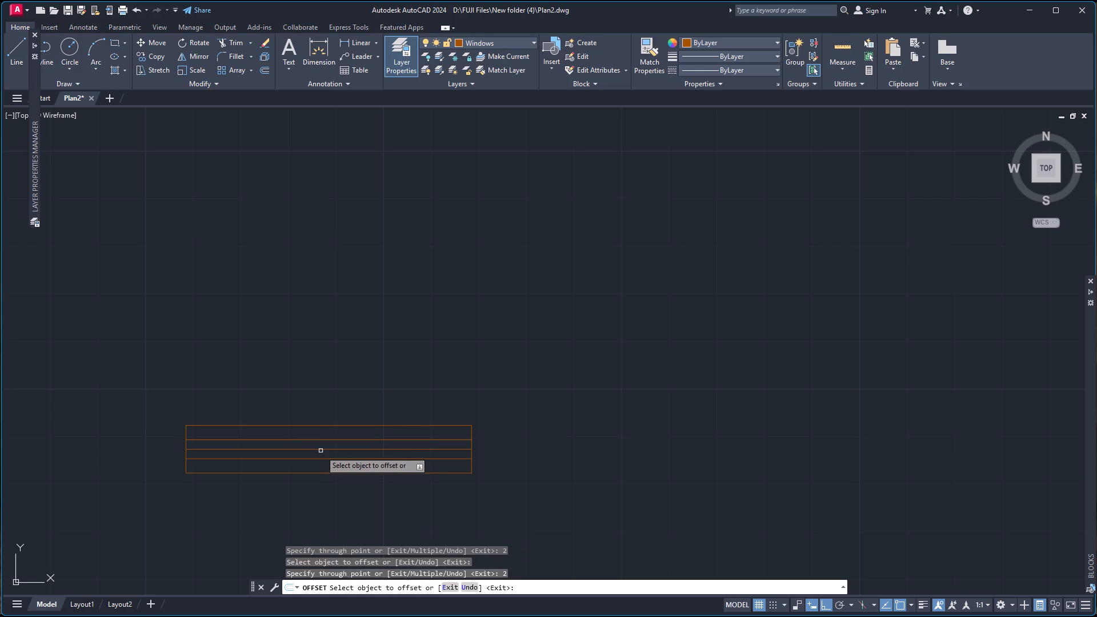
key(Escape)
Delete the original centre line of the window rectangle, leaving the two offset lines.
click(327, 450)
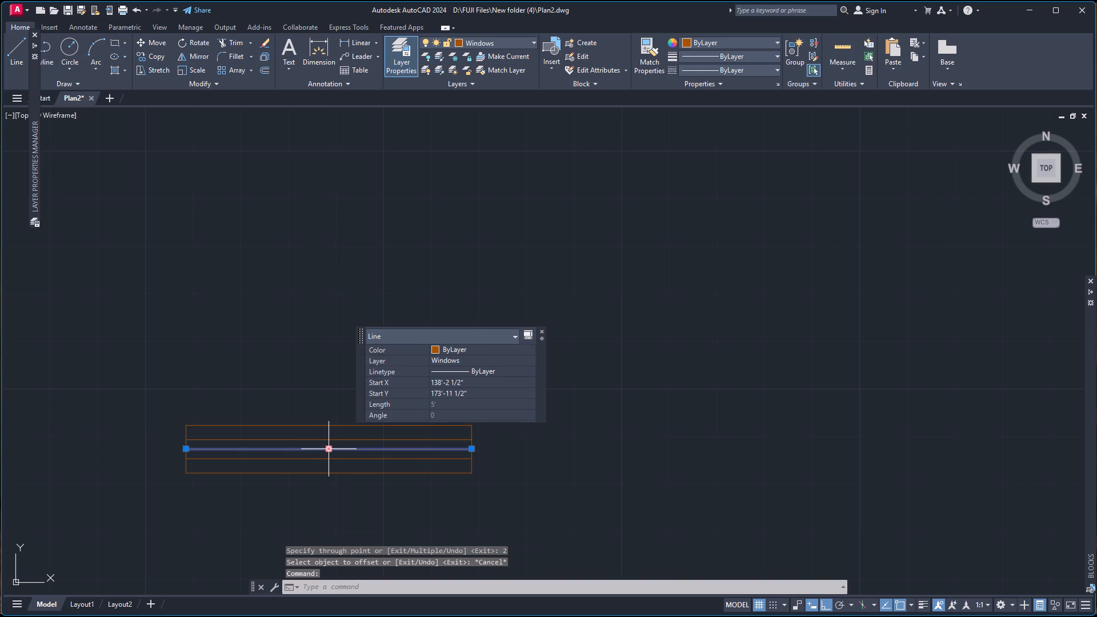
key(Delete)
Group the window rectangle with its two inner lines.
scroll(331, 426, down, 2)
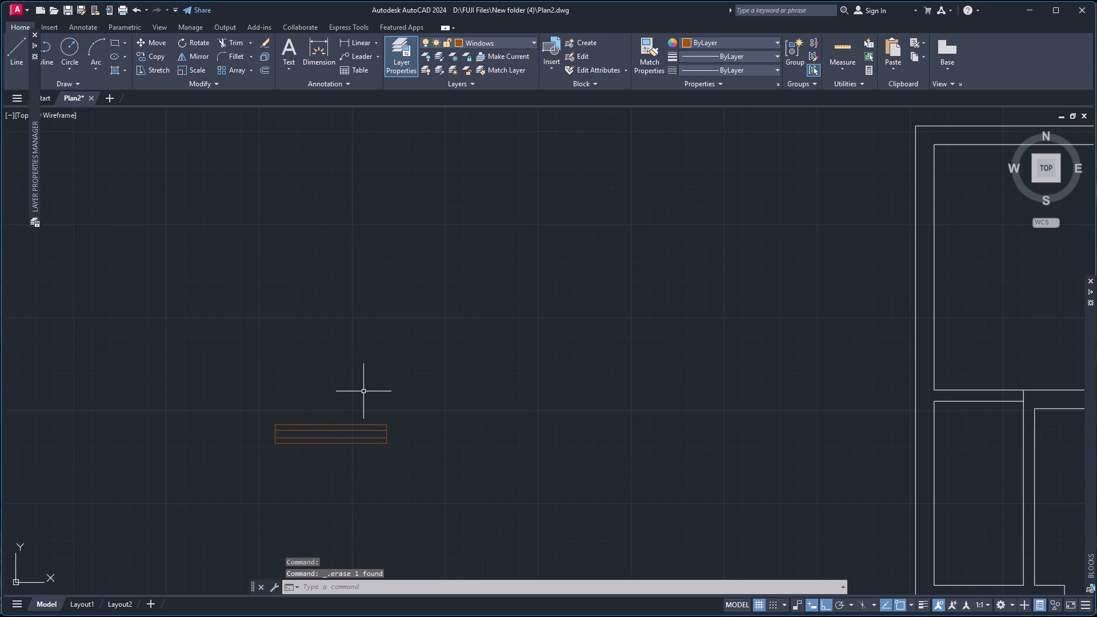
scroll(365, 391, down, 1)
scroll(335, 394, up, 2)
click(227, 414)
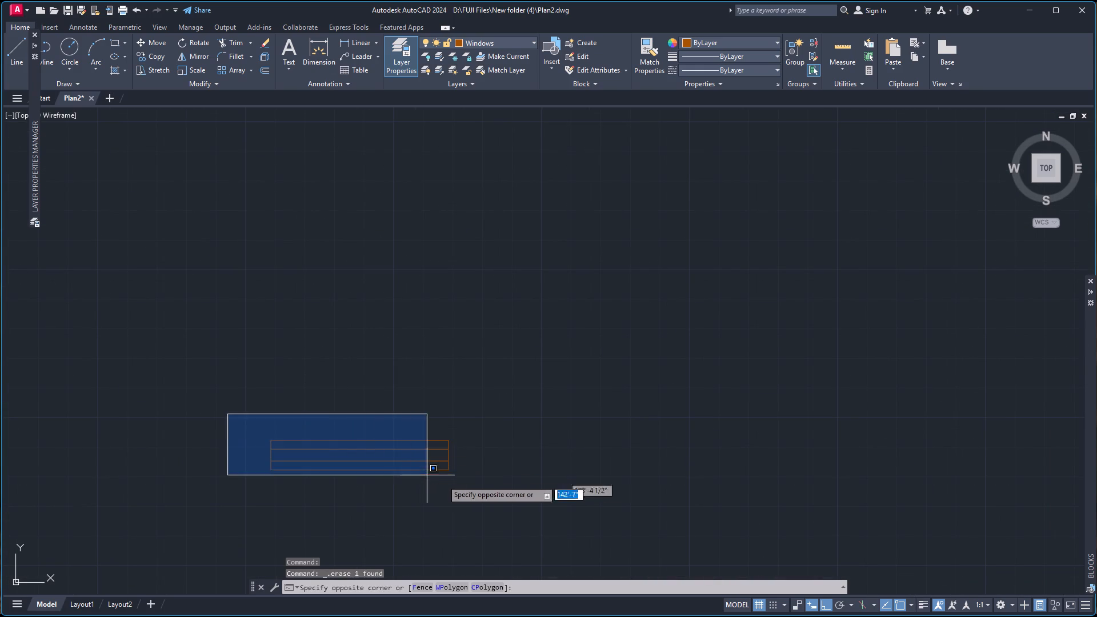
click(477, 485)
key(g)
key(Return)
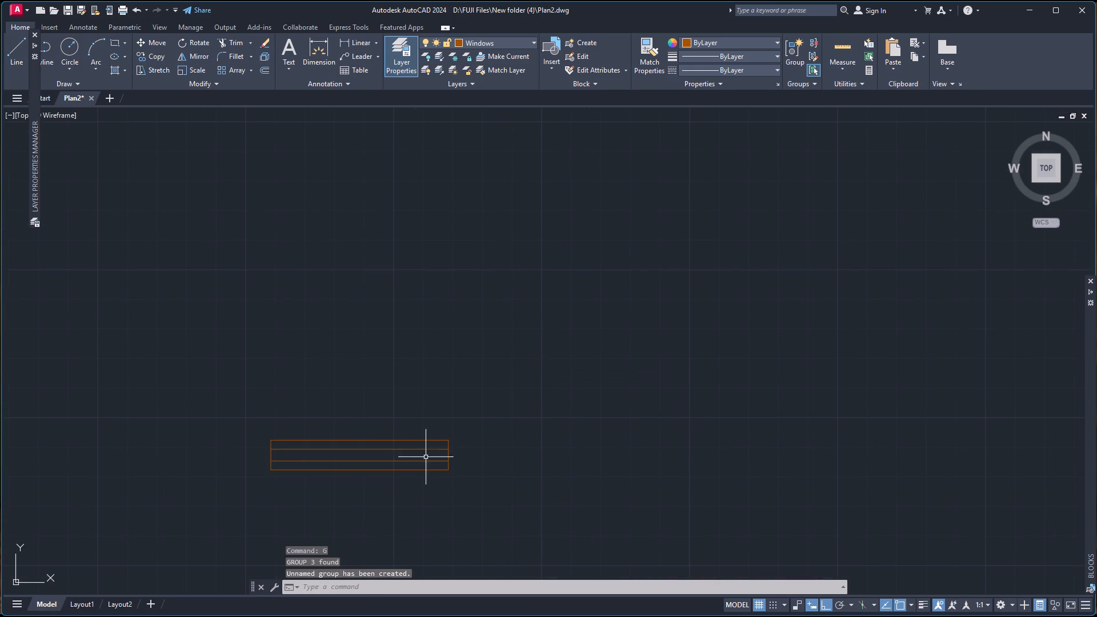
Copy the window group by its lower midpoint to the middle of the large room's south wall, using Mid Between 2 Points on the wall's lower corners.
click(368, 470)
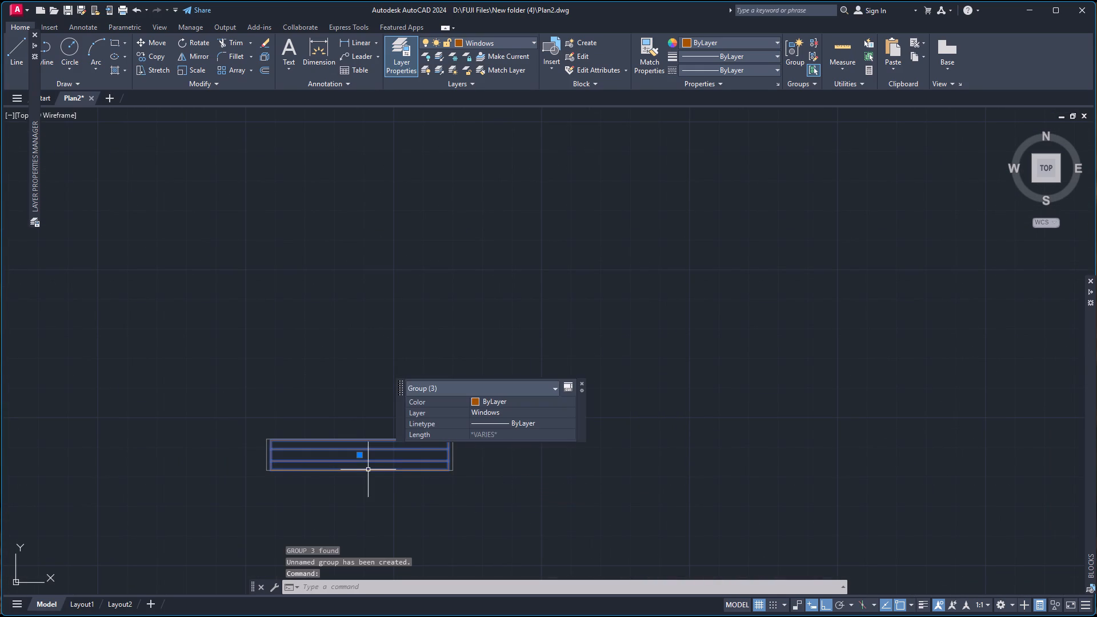
key(c)
key(o)
key(Return)
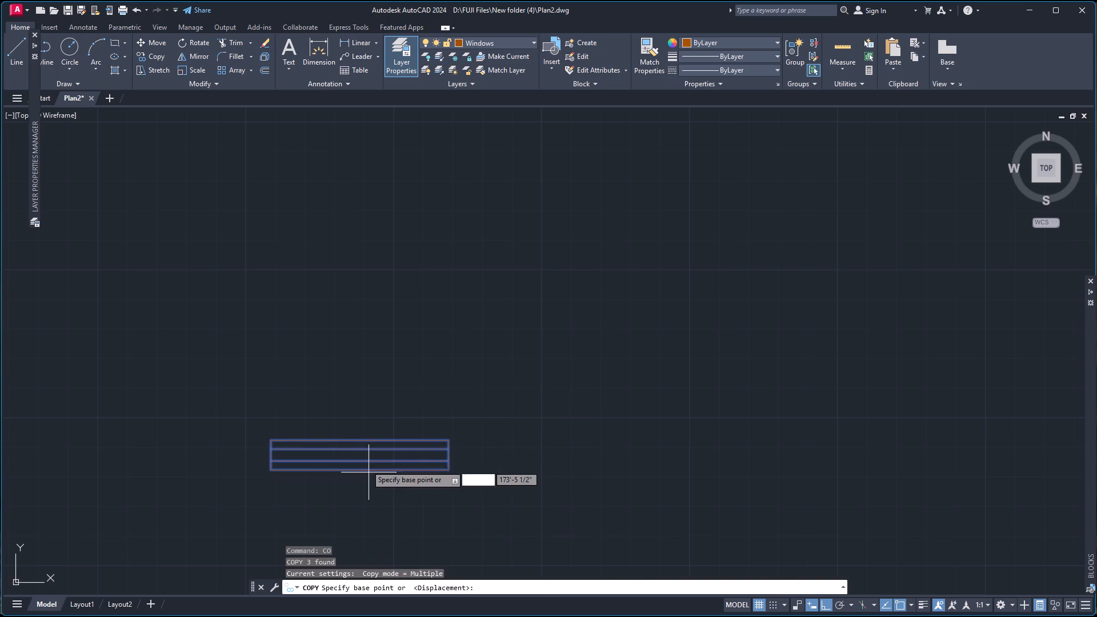
click(362, 473)
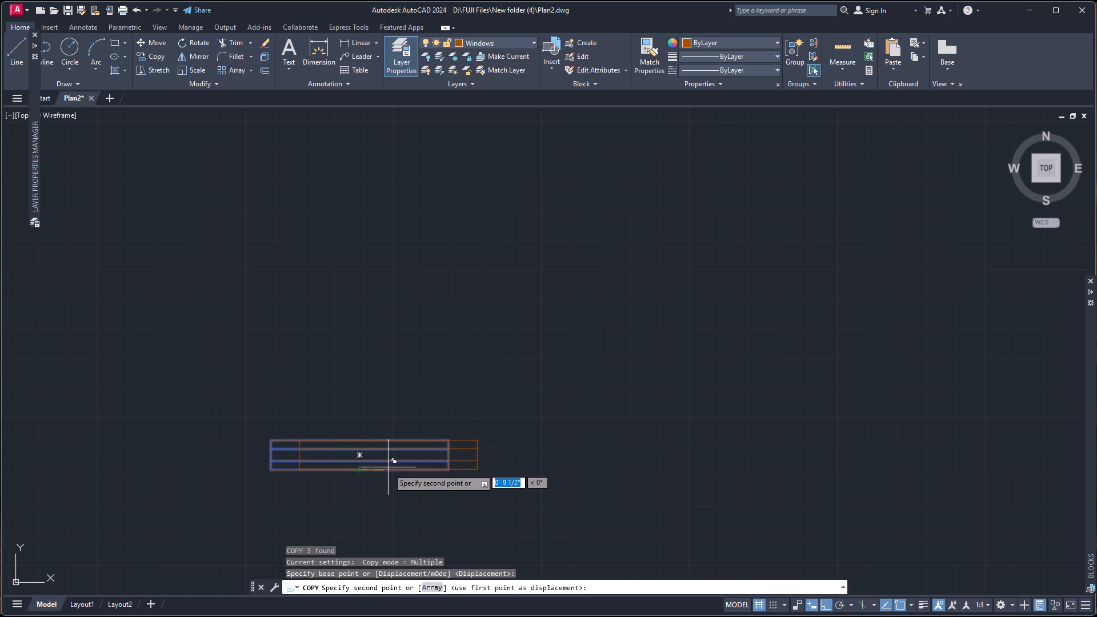
scroll(388, 470, down, 5)
scroll(622, 509, up, 2)
scroll(636, 532, down, 1)
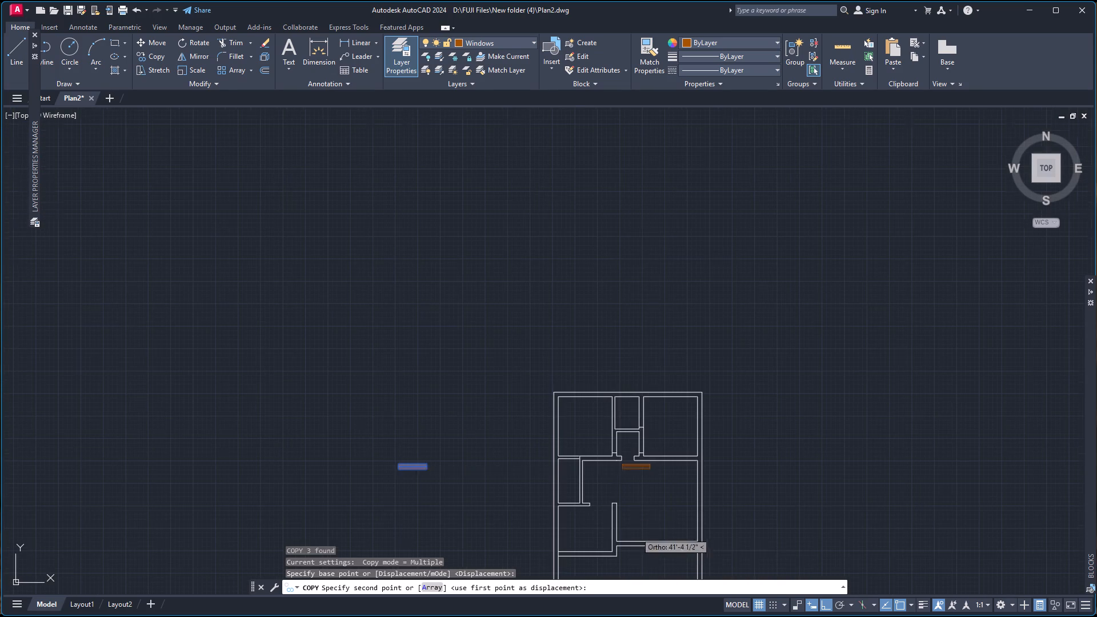
scroll(647, 554, up, 3)
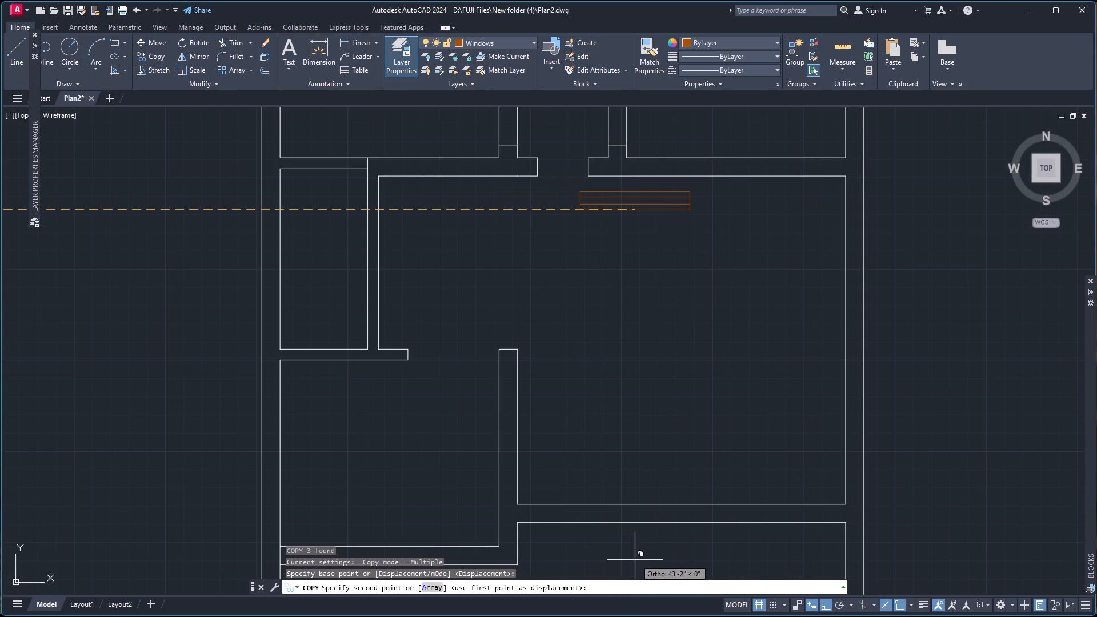
right_click(643, 466)
click(679, 534)
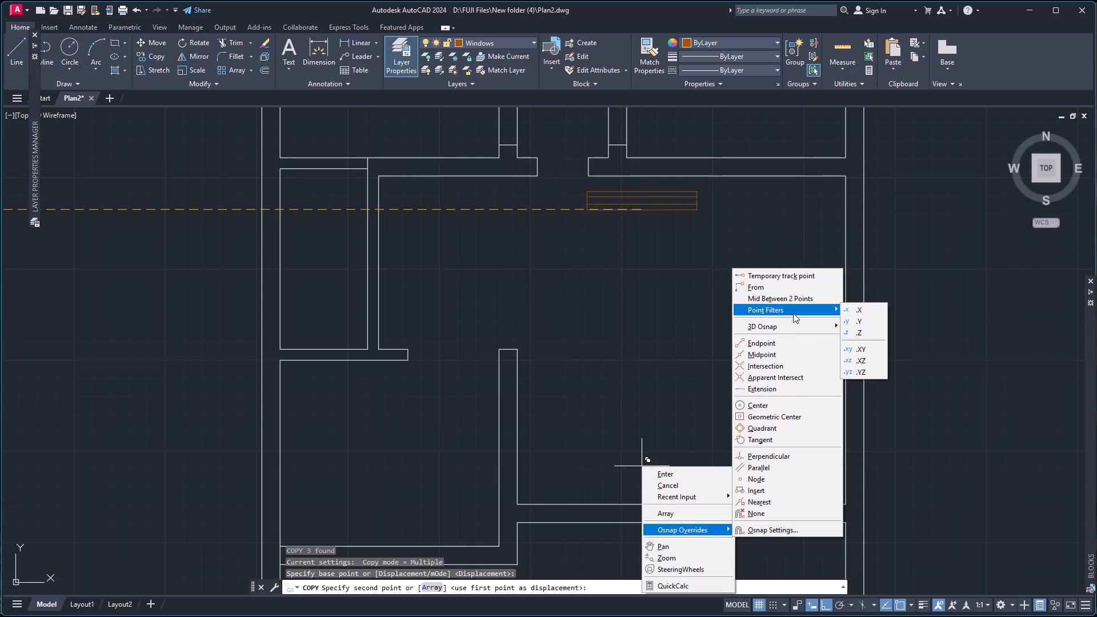
click(782, 299)
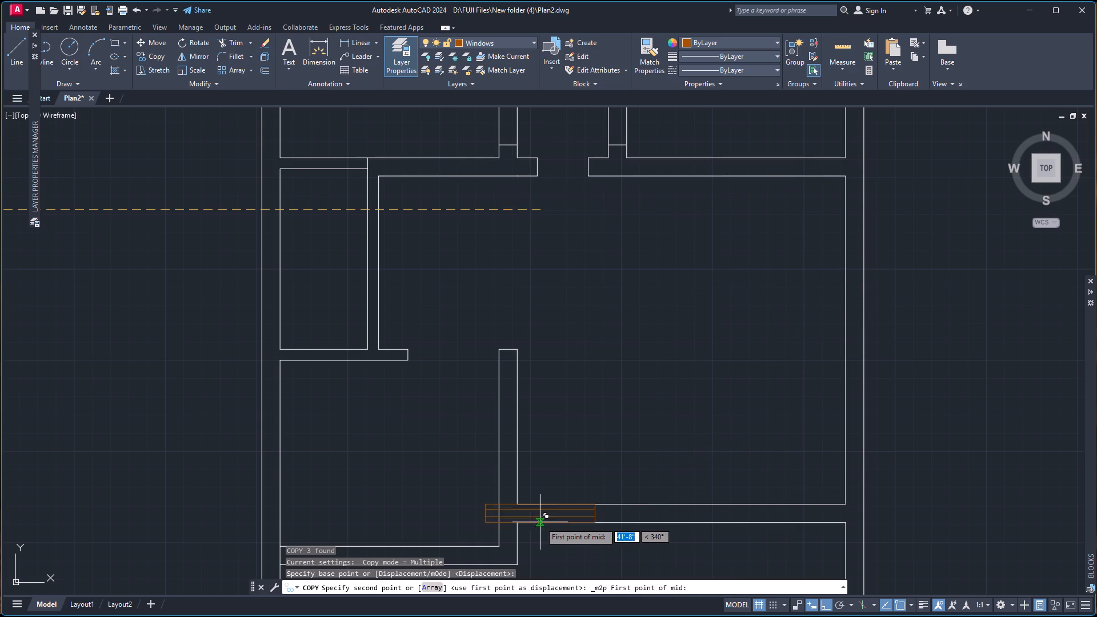
click(519, 523)
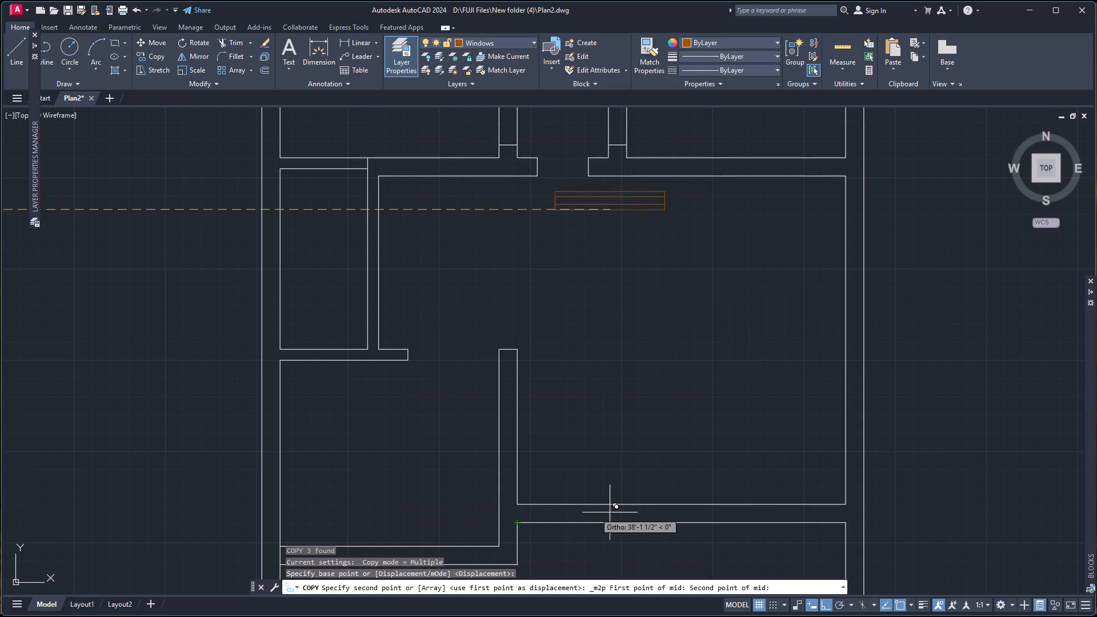
click(844, 524)
key(Escape)
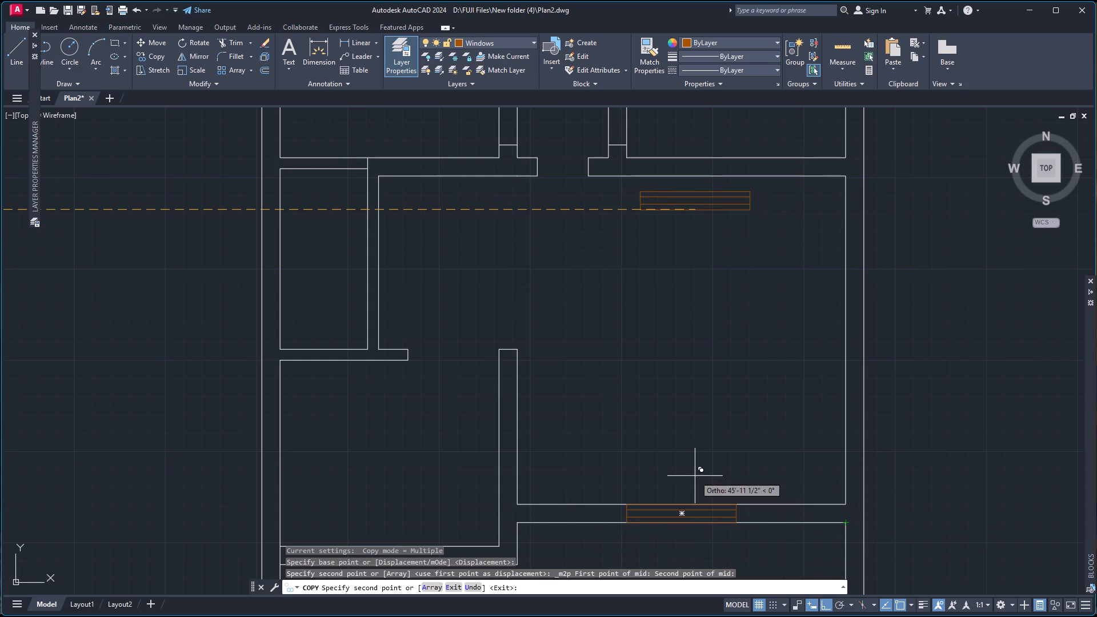
Move the window in the large room's south wall about 1'-11 1/2" west along the wall.
click(656, 516)
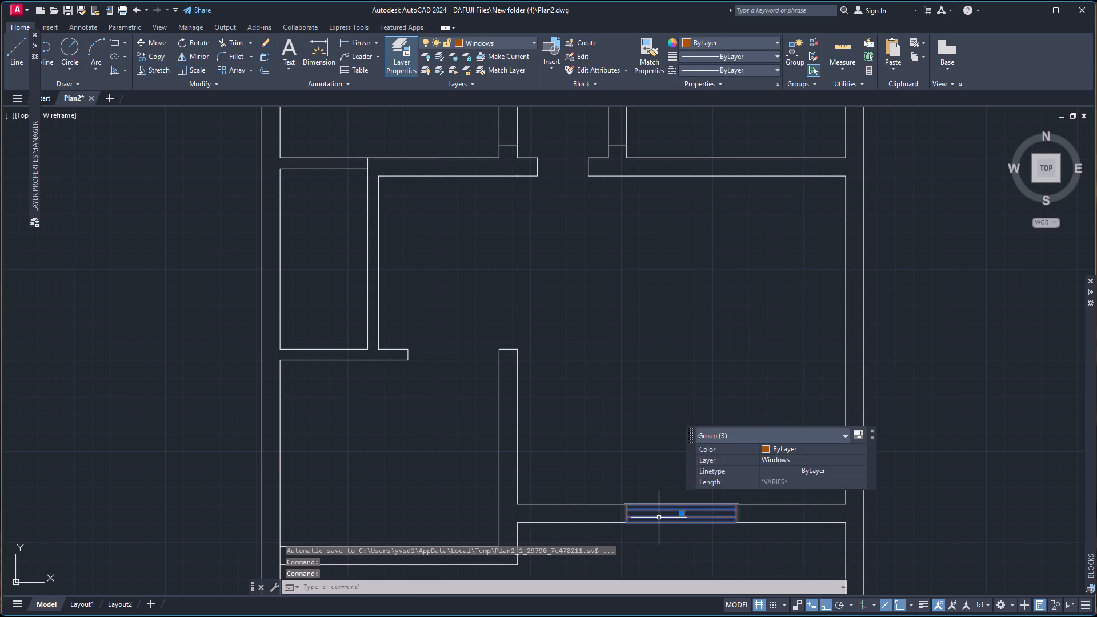
key(m)
key(Return)
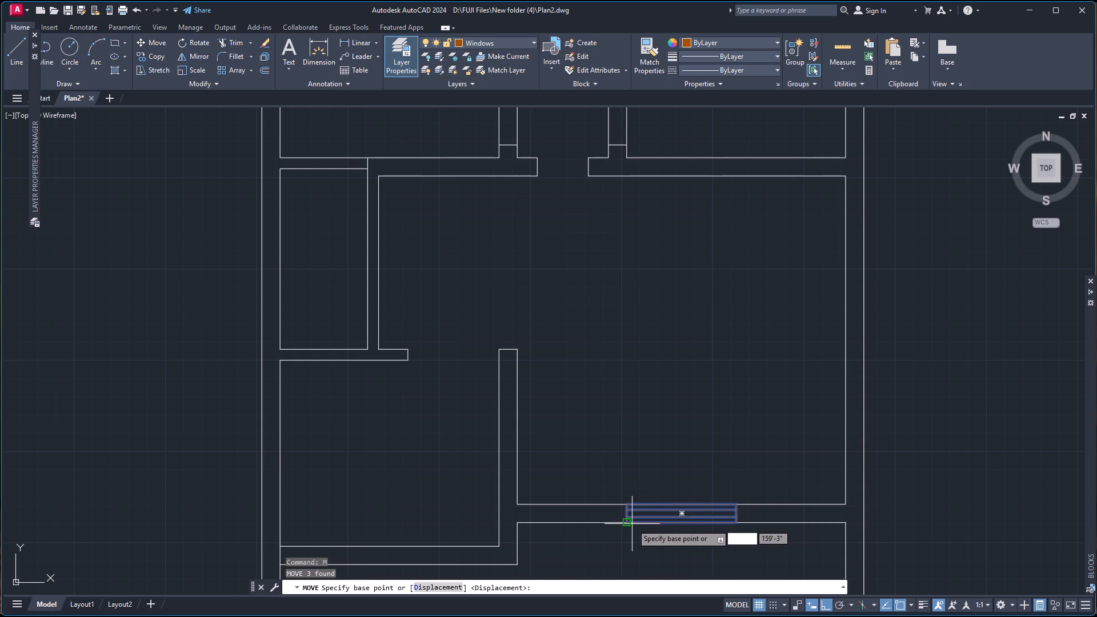
scroll(630, 523, up, 4)
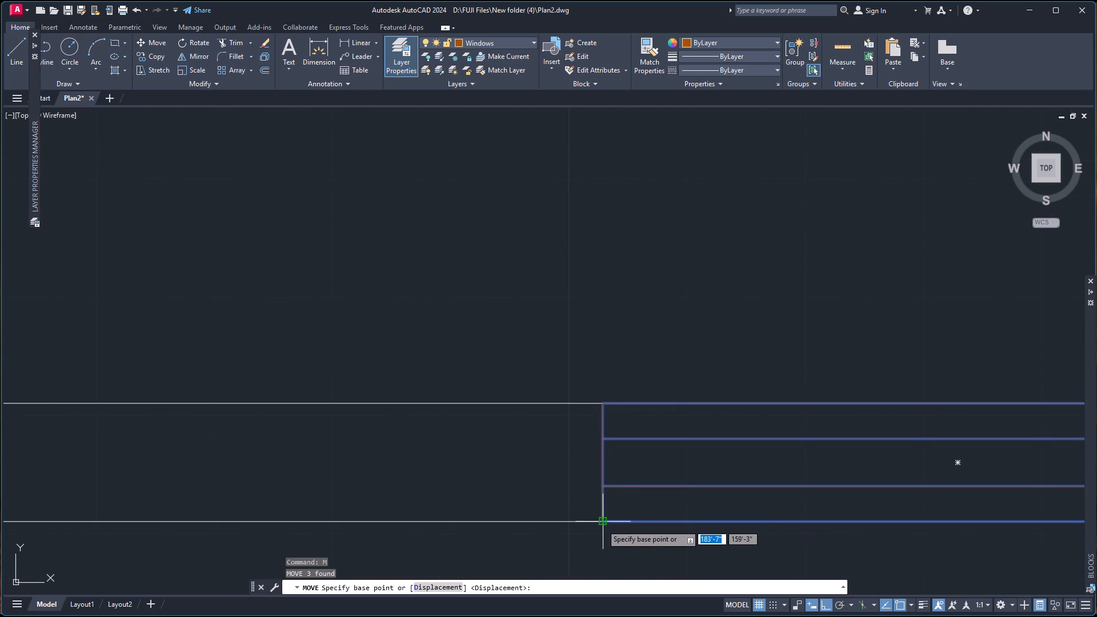
click(602, 524)
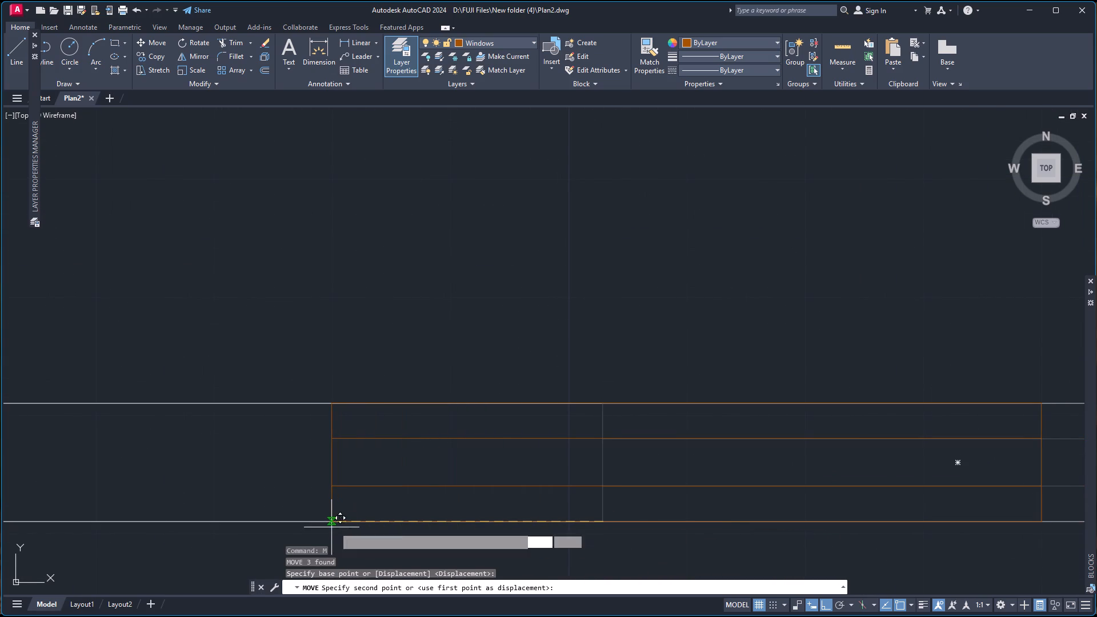
scroll(334, 526, down, 3)
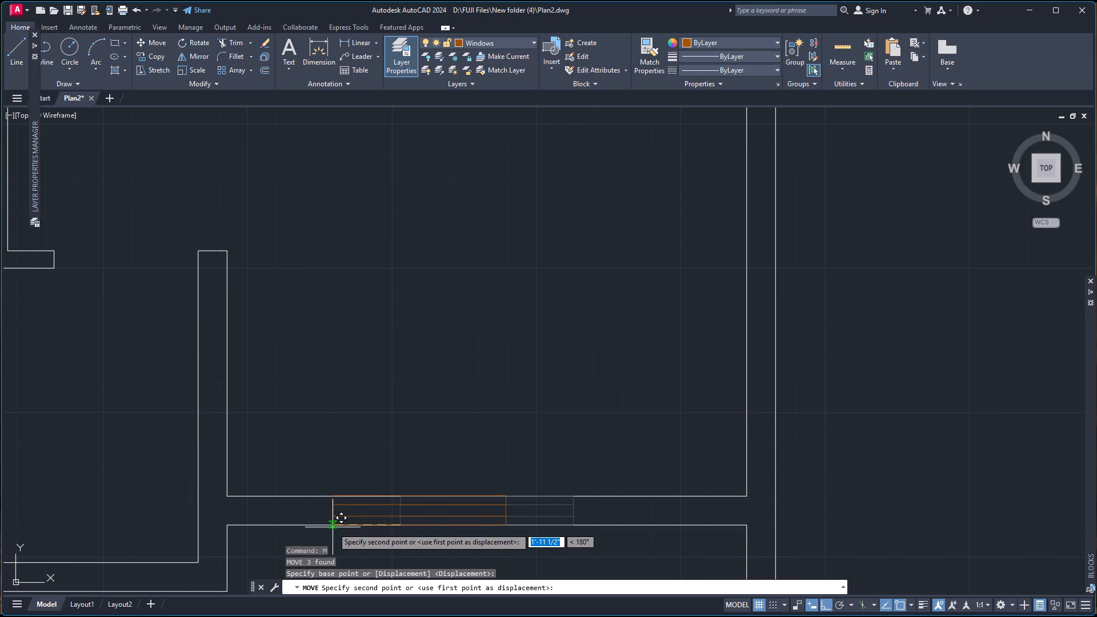
click(333, 527)
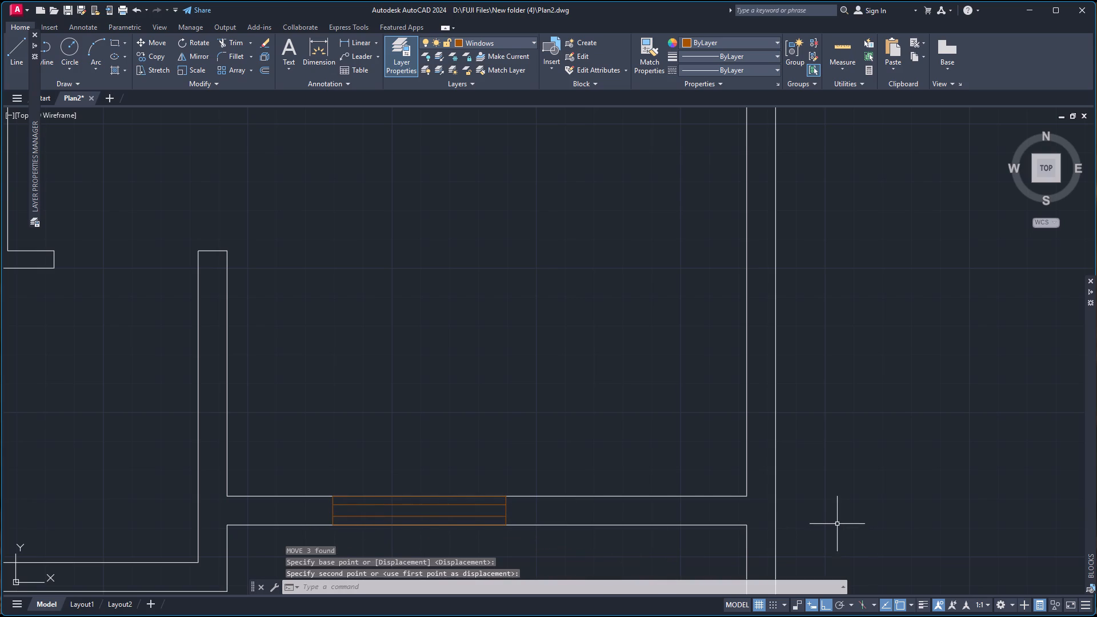
key(Escape)
Rotate the original window group outside the plan 90° about the midpoint of its lower side so it stands vertical.
scroll(699, 444, down, 3)
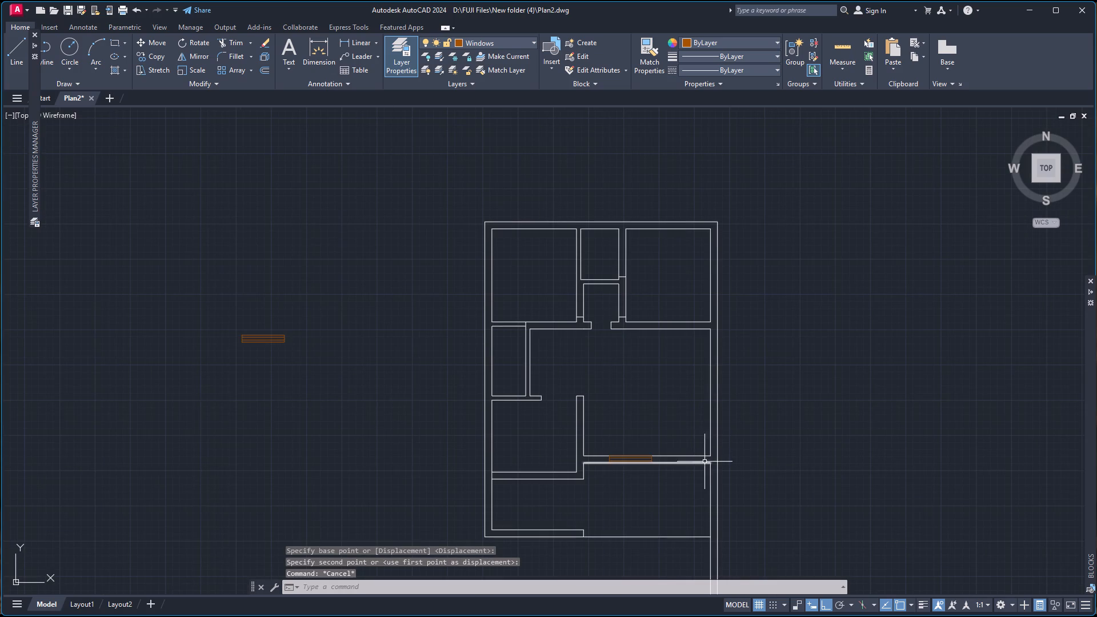
scroll(708, 463, up, 4)
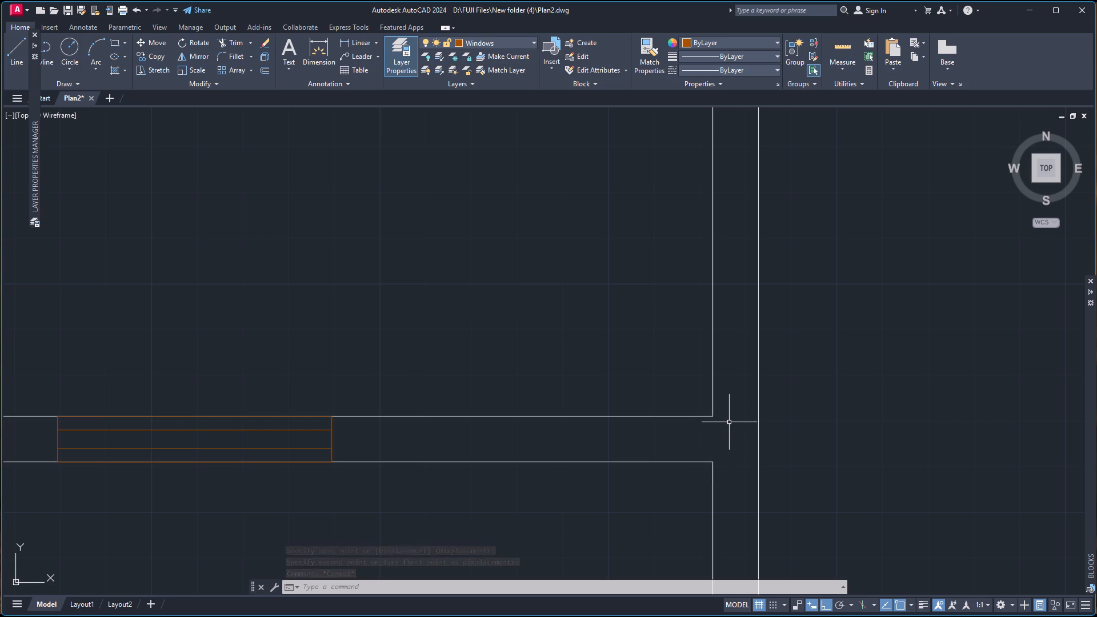
scroll(612, 269, down, 4)
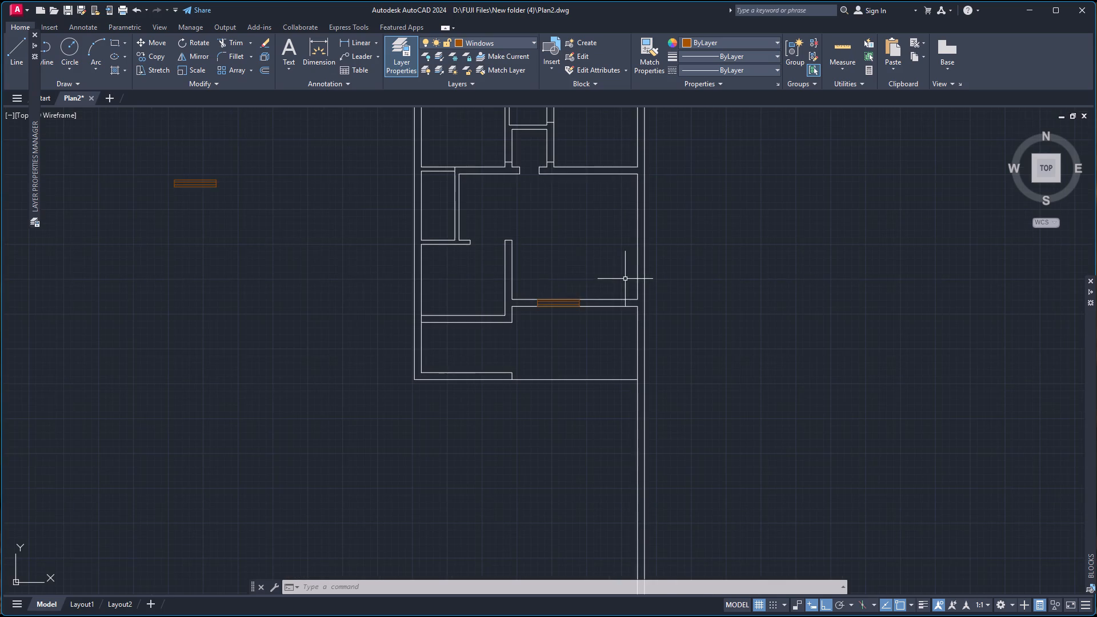
scroll(9, 148, up, 3)
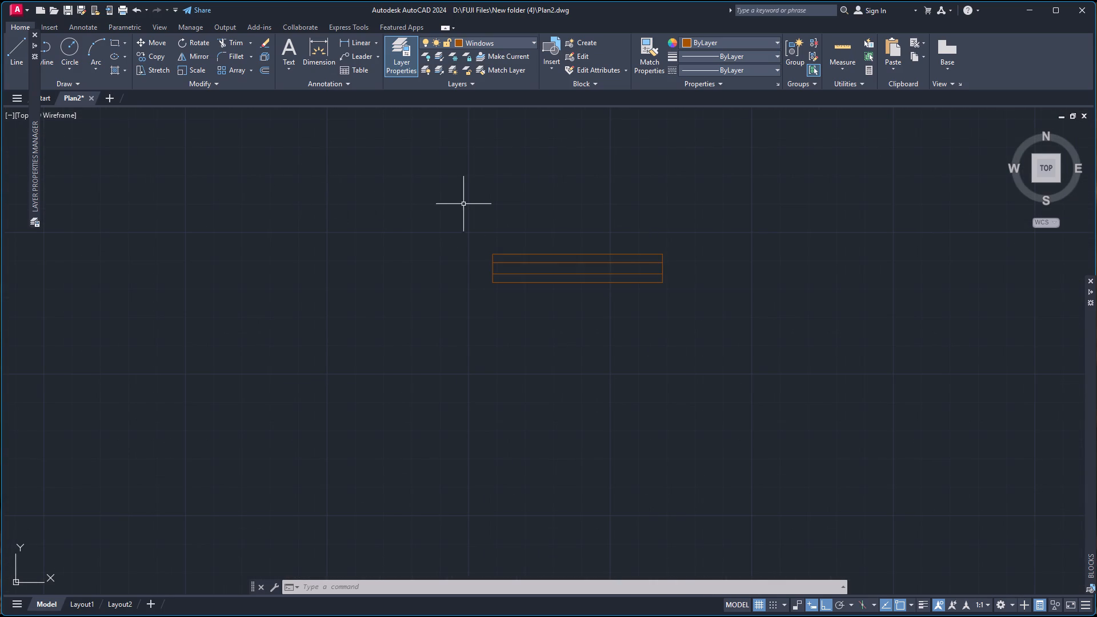
click(479, 209)
click(713, 340)
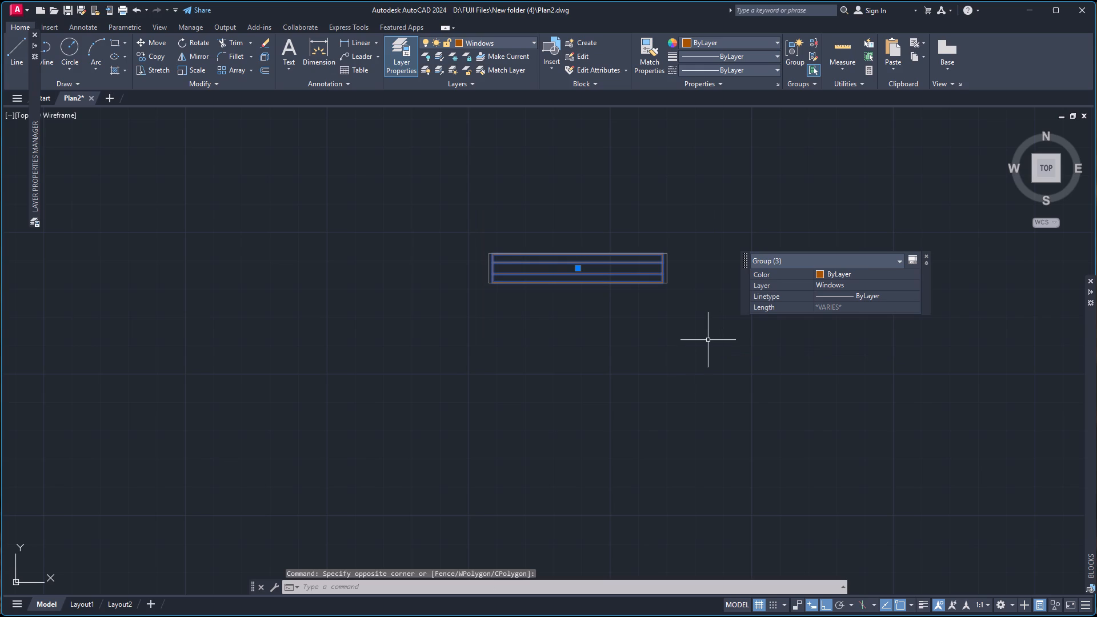
key(r)
key(o)
key(Return)
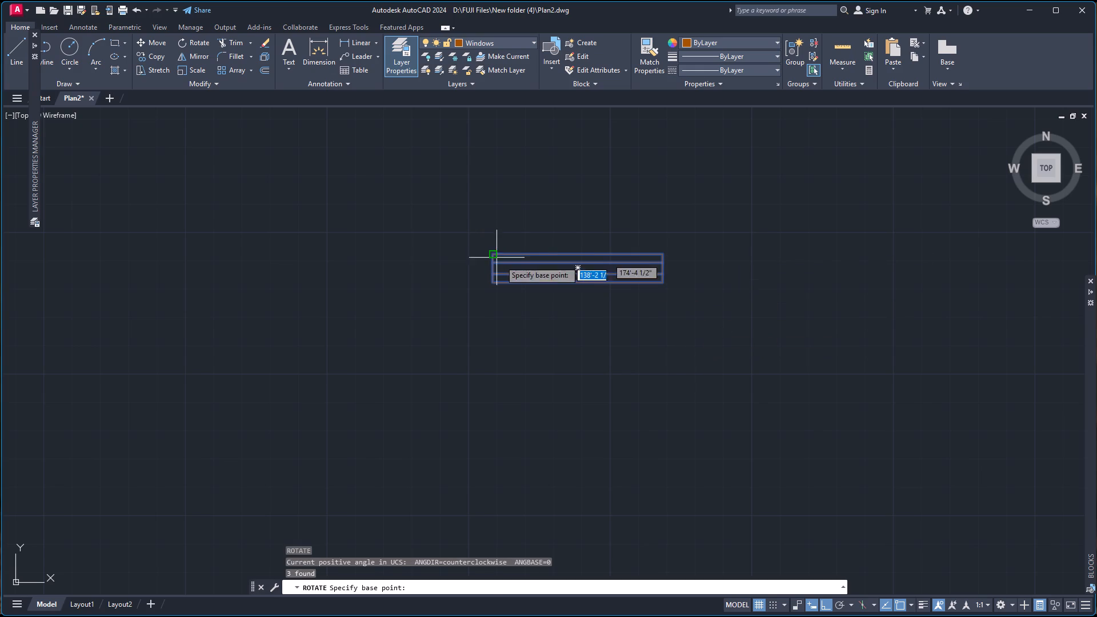
click(580, 285)
click(580, 207)
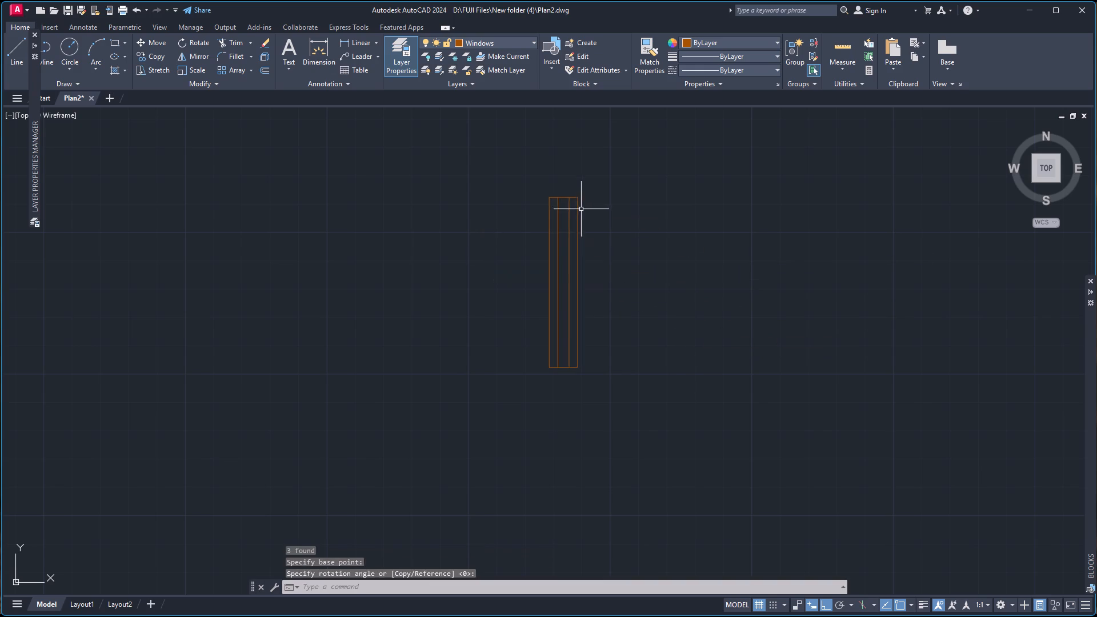
Copy the vertical window group by its west side's midpoint to the middle of the large room's east wall, using Mid Between 2 Points on the wall's inner corners.
scroll(599, 269, down, 4)
scroll(667, 179, up, 1)
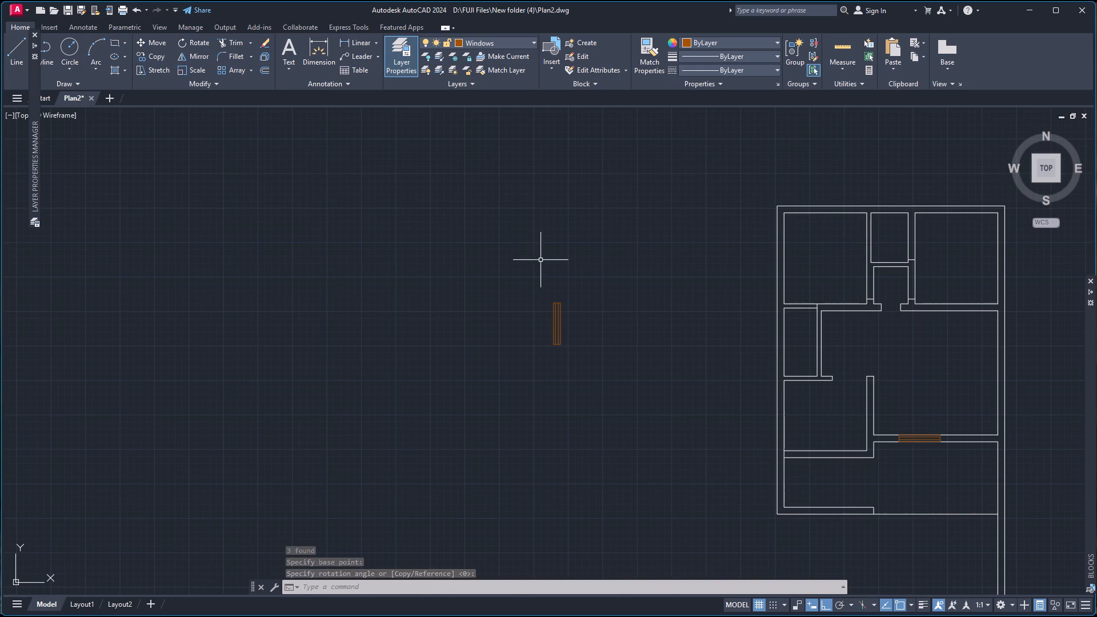
click(546, 291)
click(595, 356)
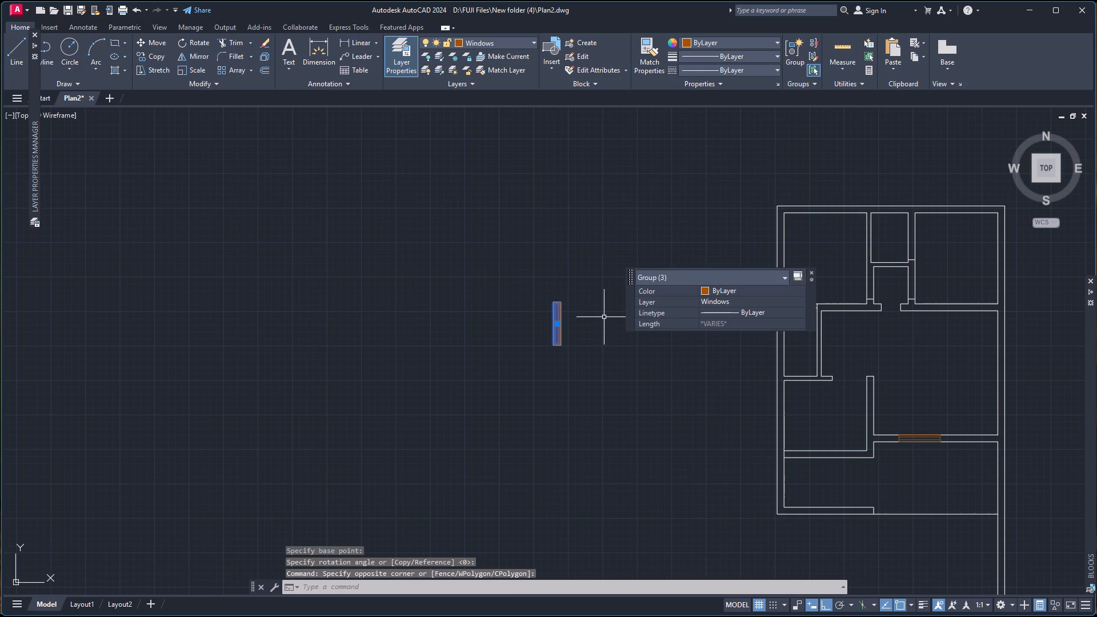
key(c)
key(o)
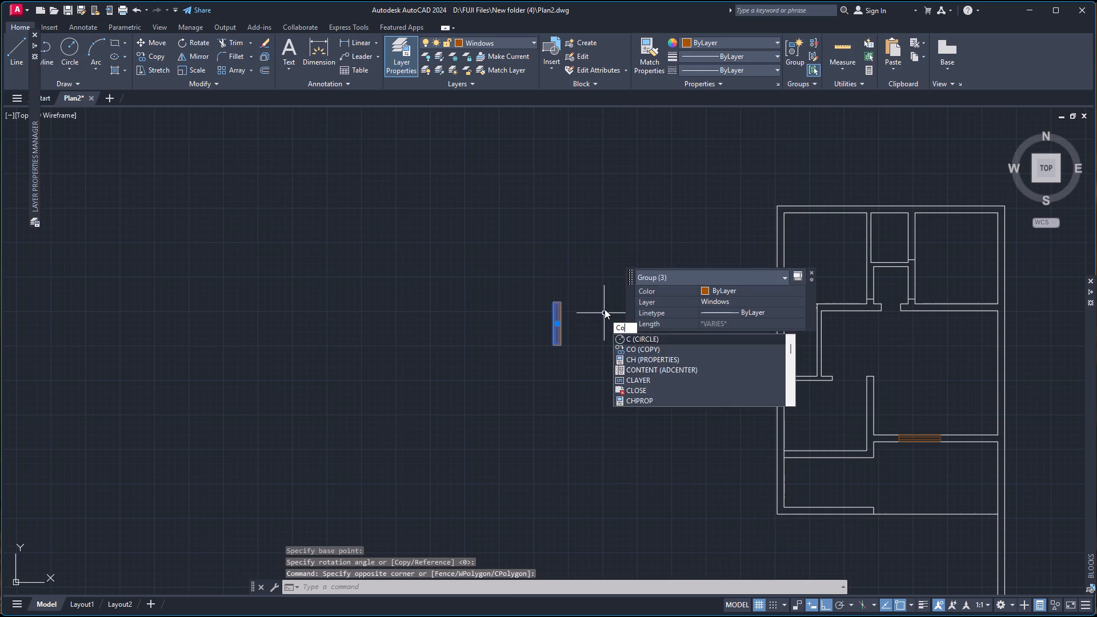
key(Return)
scroll(552, 313, up, 5)
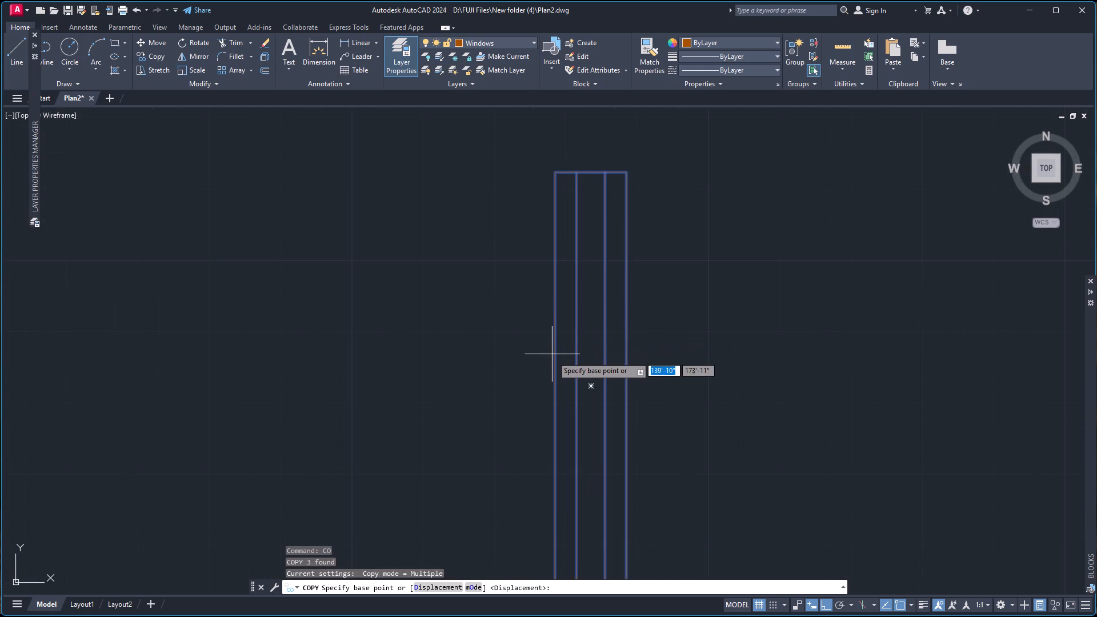
click(558, 390)
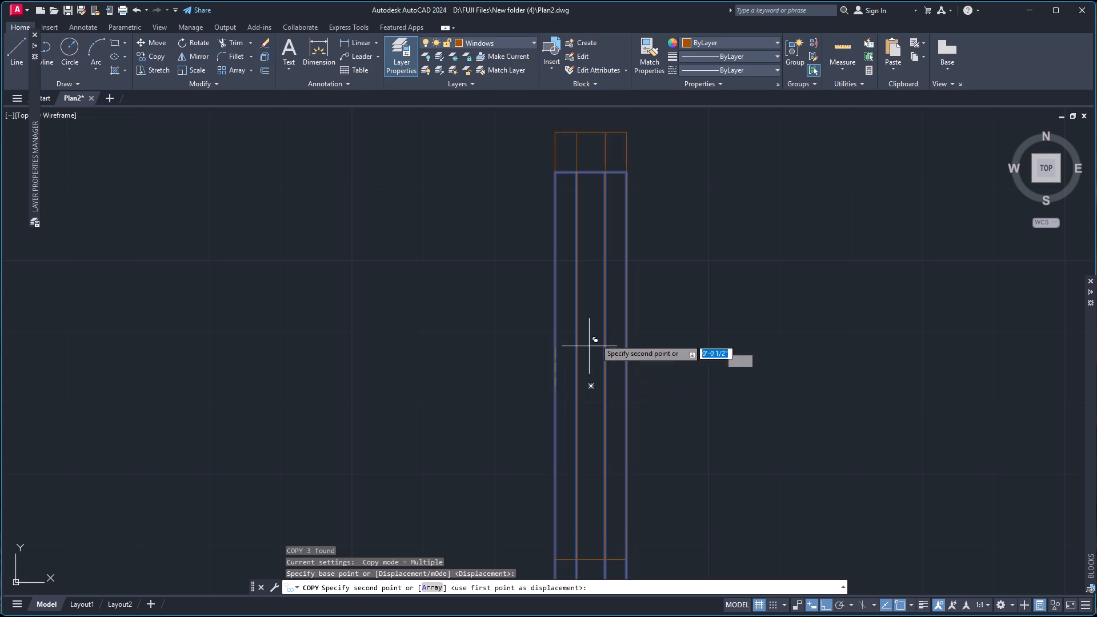
scroll(639, 316, down, 6)
scroll(995, 302, up, 3)
scroll(1009, 330, down, 1)
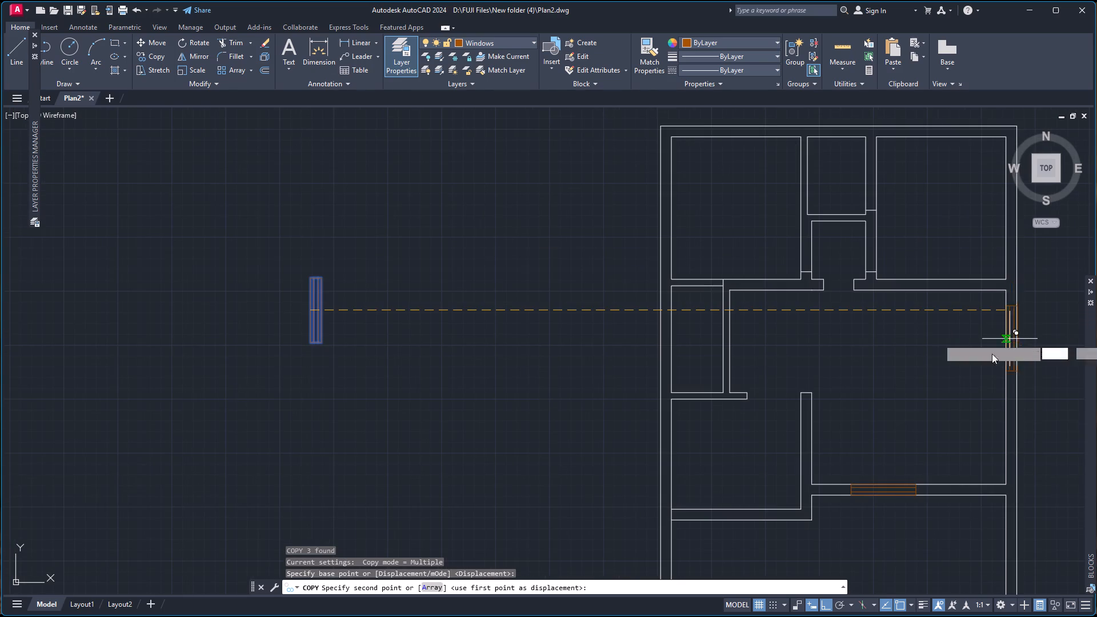
right_click(983, 367)
click(1019, 428)
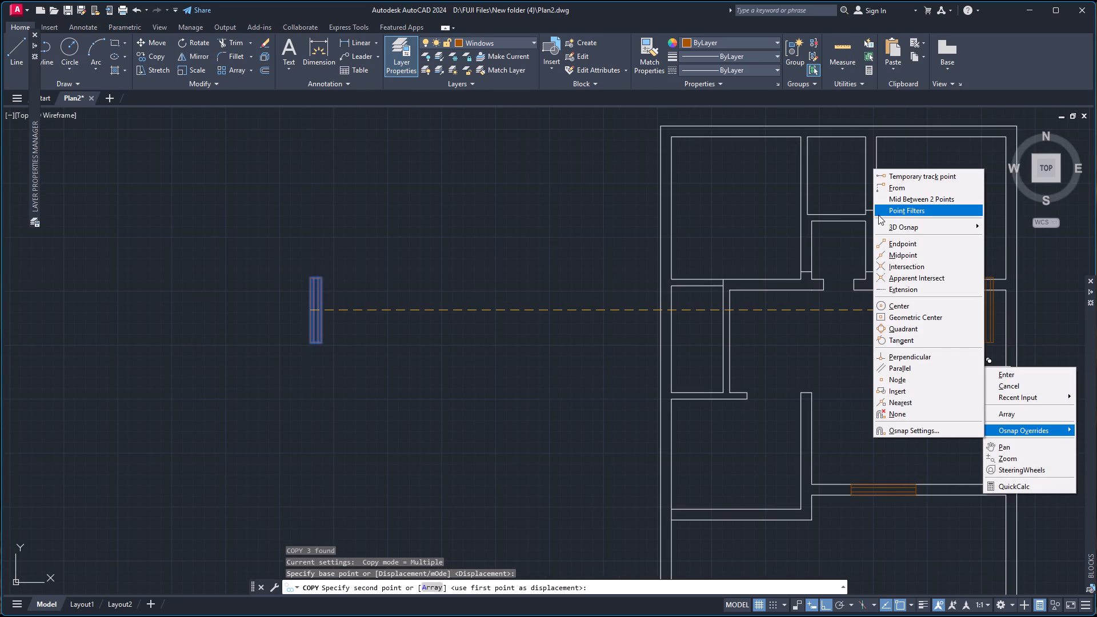
click(907, 198)
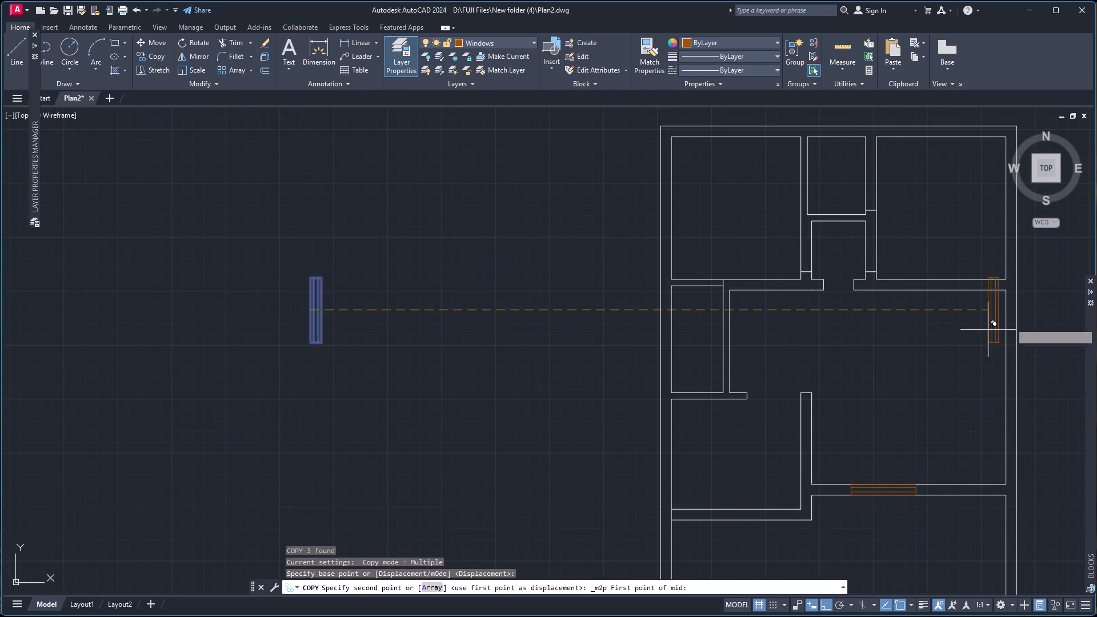
click(1007, 292)
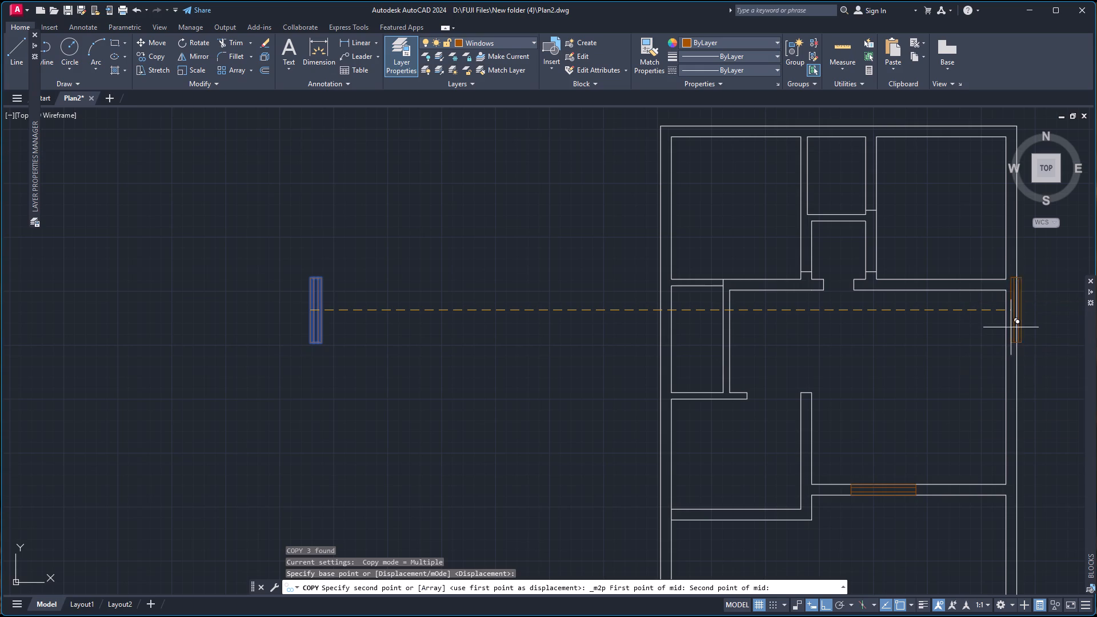
click(1003, 487)
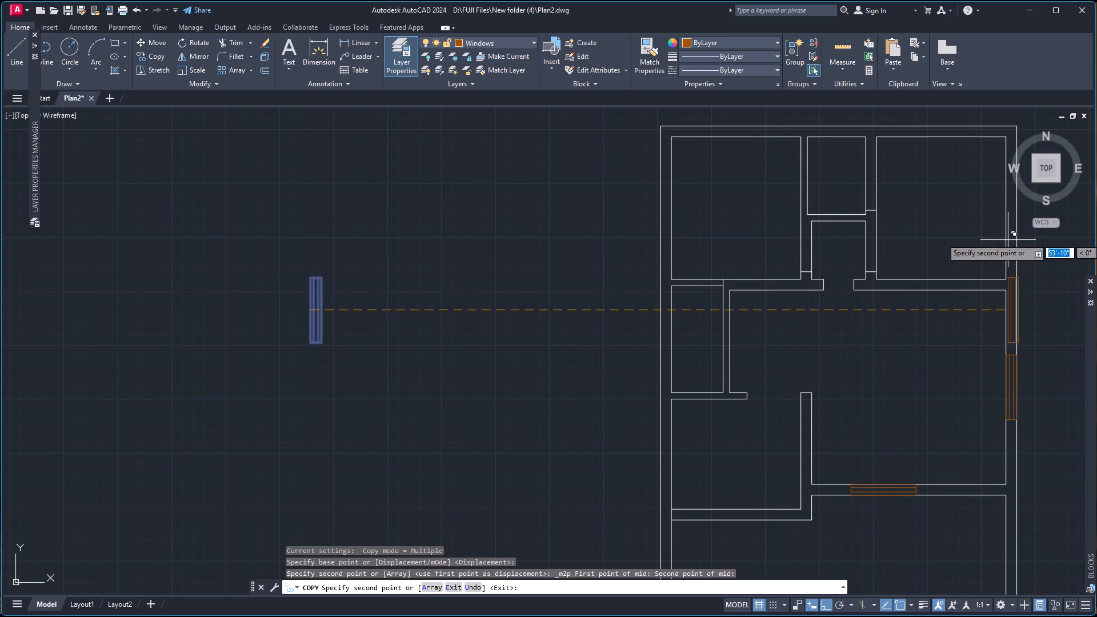
Place another copy of the vertical window in the northeast room's east wall, toward the room's south end, and end the copying.
scroll(1005, 229, down, 3)
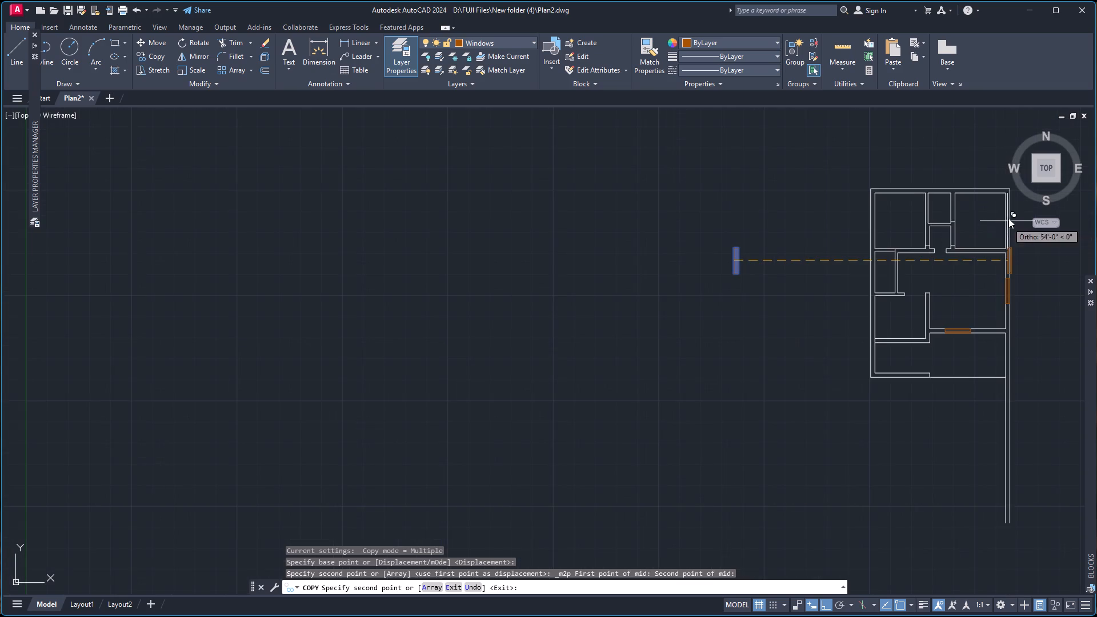
scroll(1013, 210, up, 4)
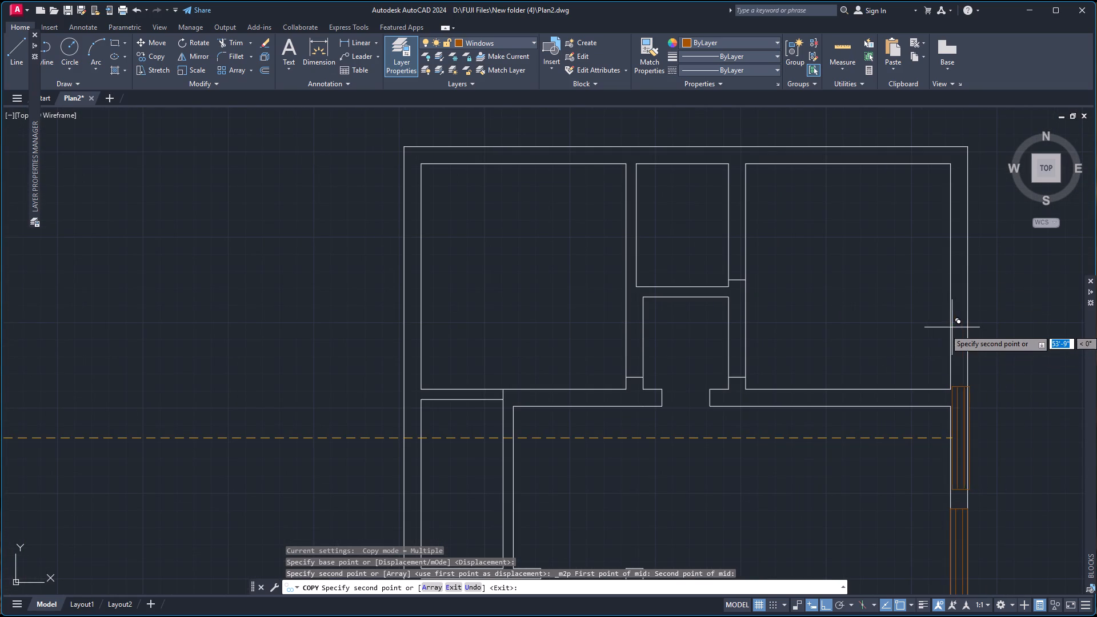
click(949, 330)
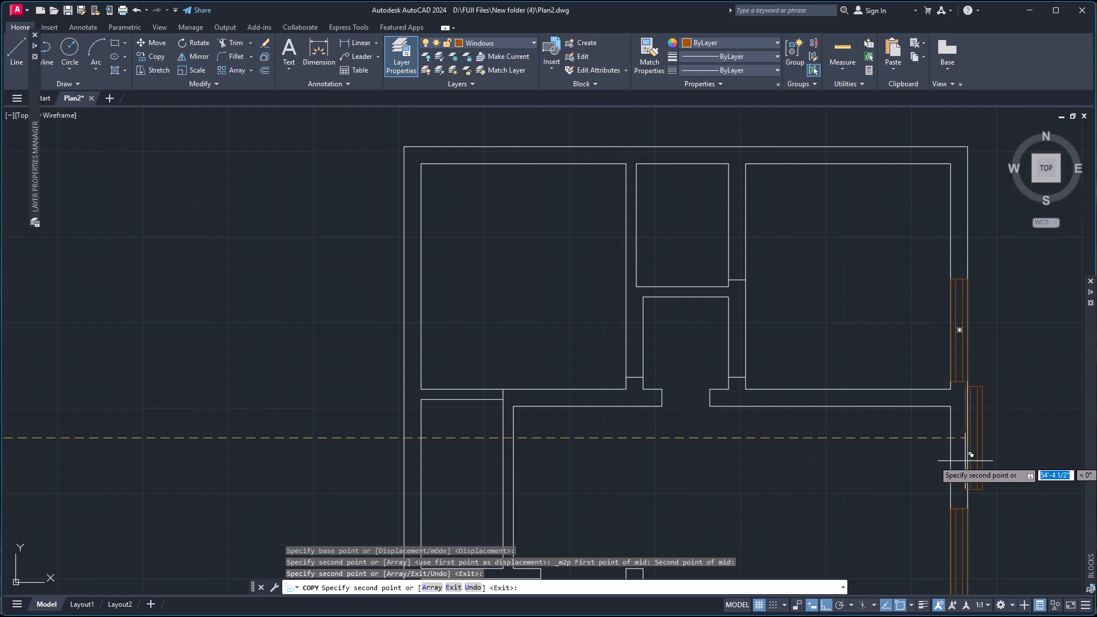
key(Escape)
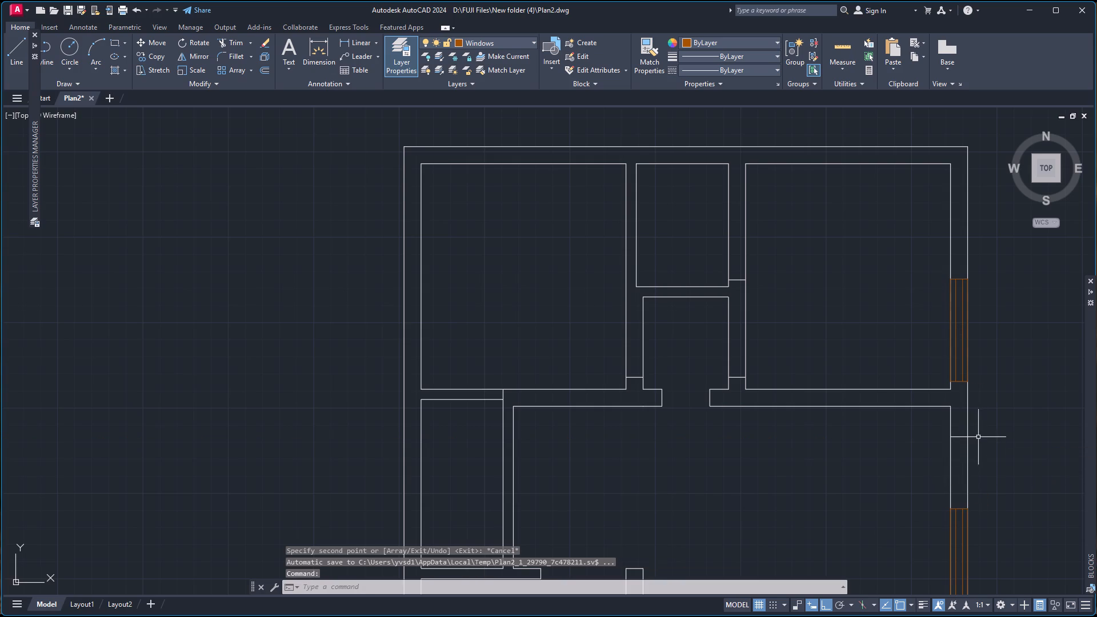
Stretch the north end of the original vertical window outside the plan, using its northeast corner as the base point.
scroll(973, 279, down, 2)
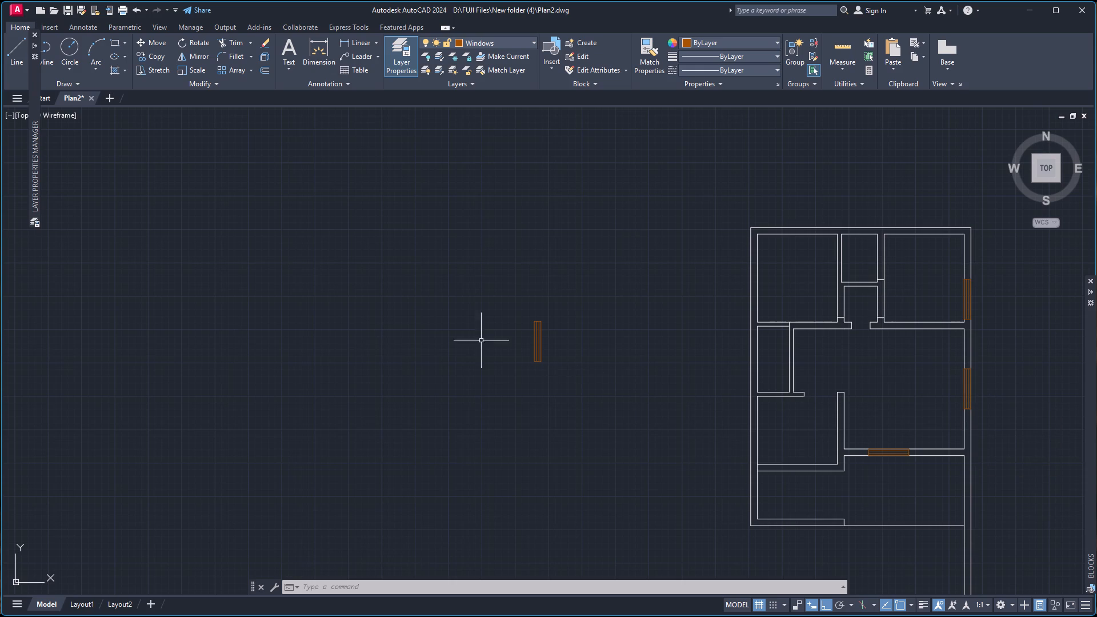
scroll(497, 293, up, 3)
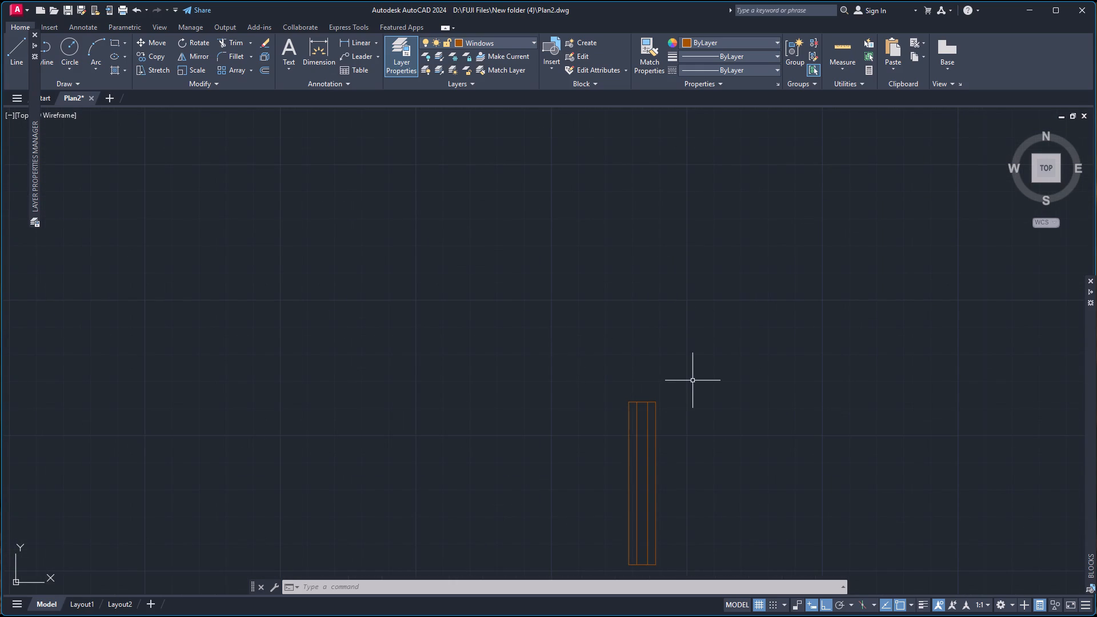
key(s)
key(Return)
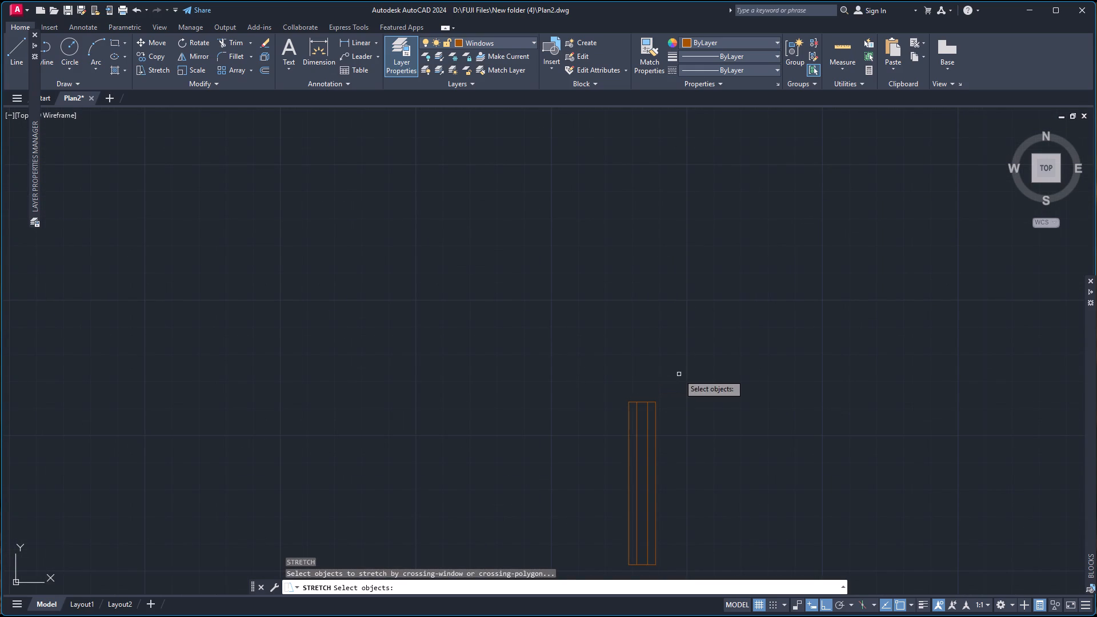
click(679, 375)
click(622, 422)
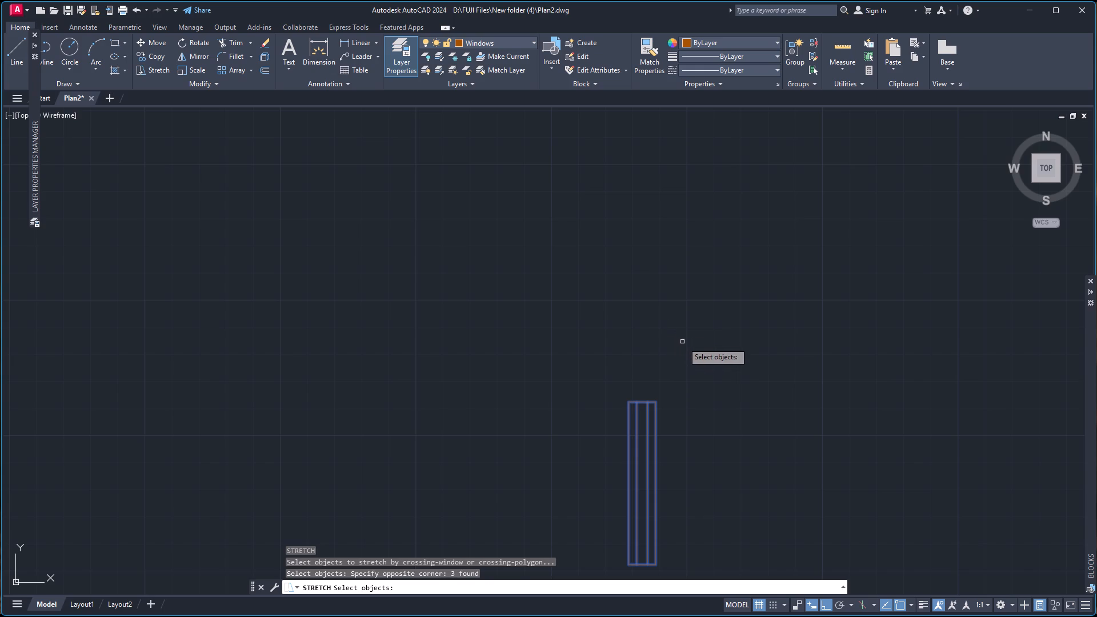
key(Return)
click(655, 402)
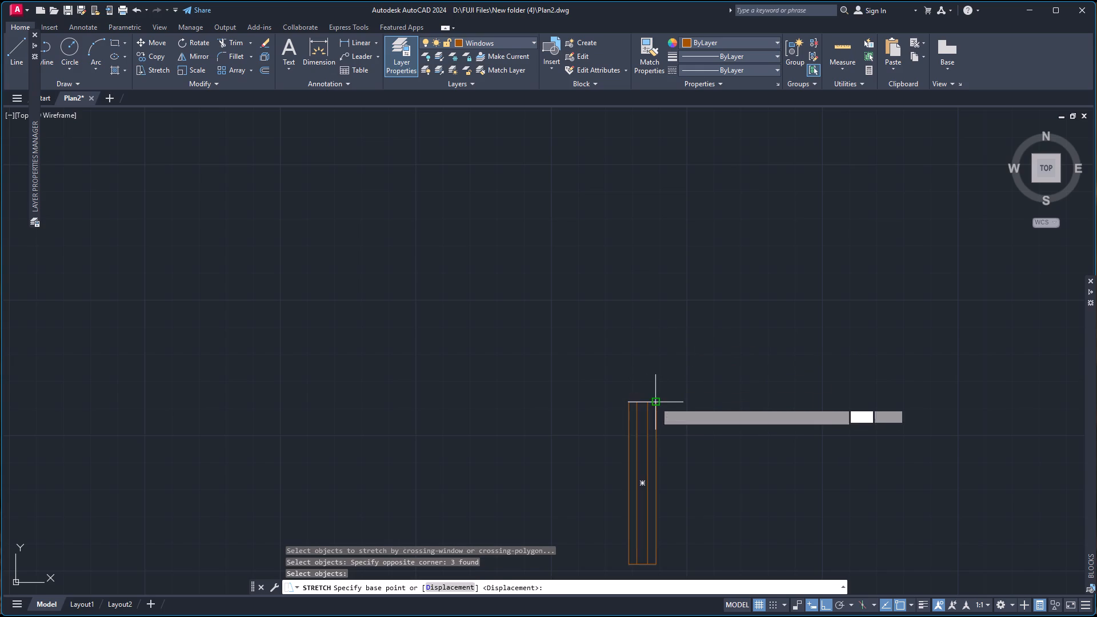
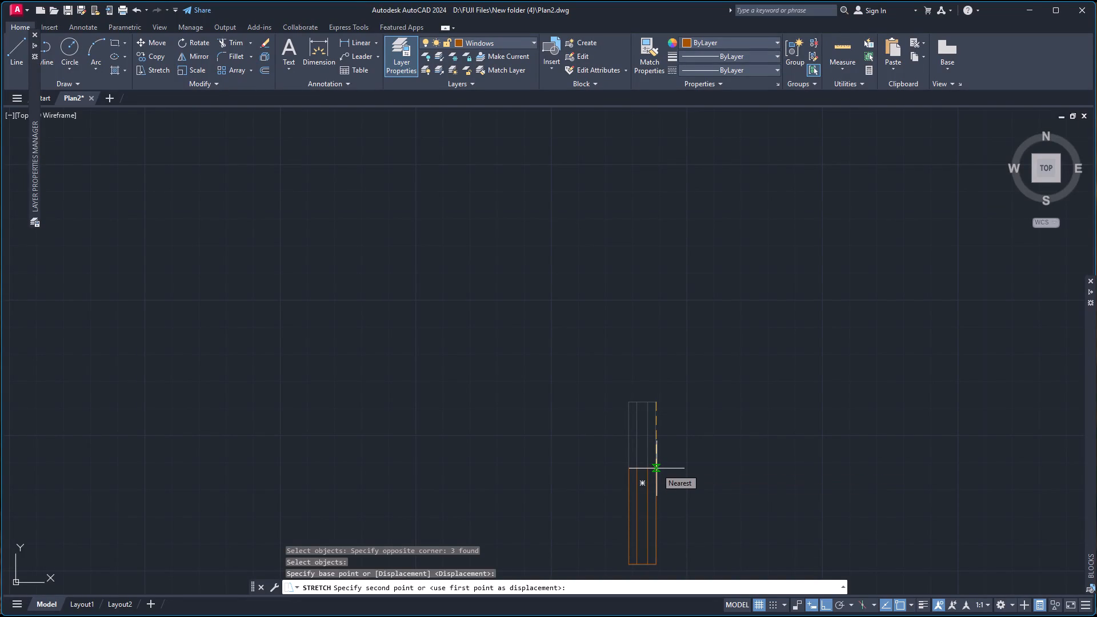
Shorten the original vertical window outside the plan by finishing the stretch of its north end 2' southward.
key(2)
key(apostrophe)
key(Return)
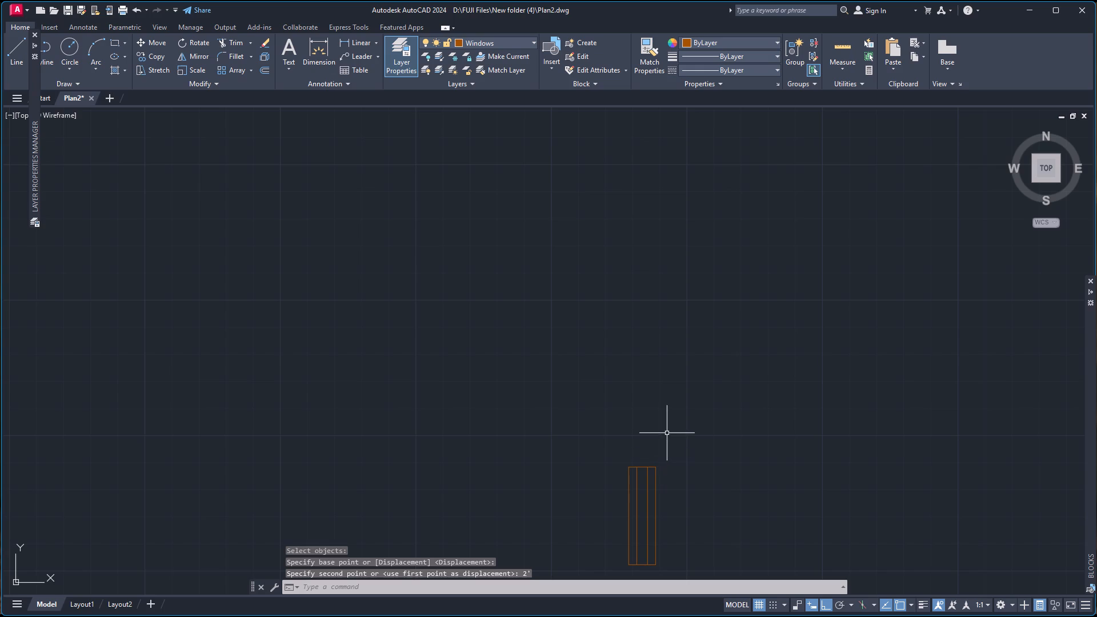
Copy the shortened window by its east side's midpoint to the southwest room's west wall, using Mid Between 2 Points on the wall's inner corners.
scroll(670, 431, down, 4)
scroll(668, 471, up, 2)
click(639, 383)
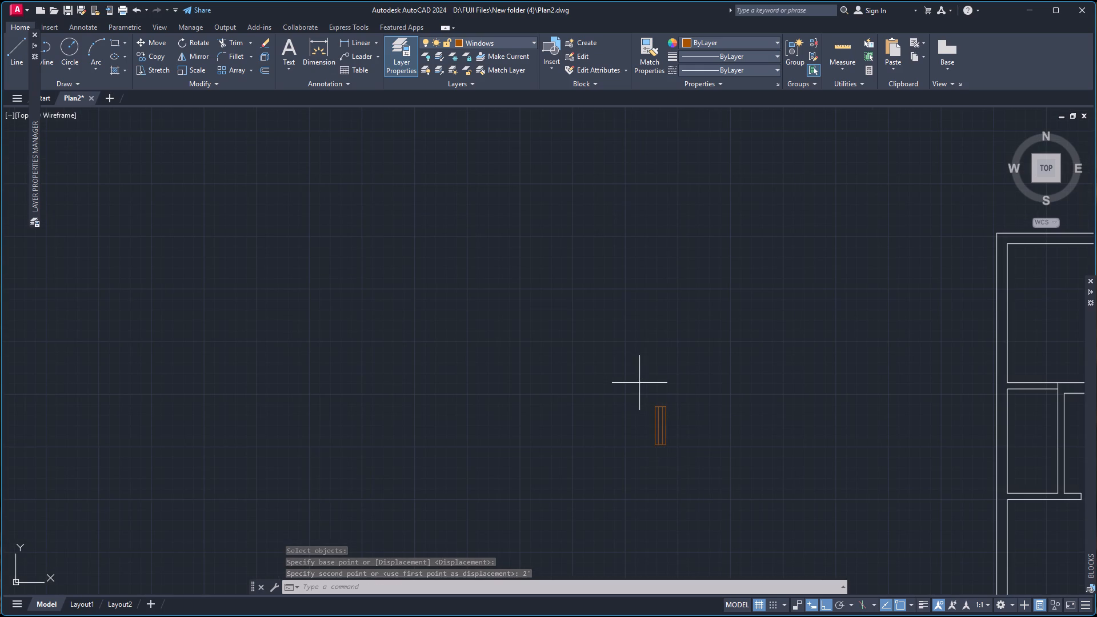
click(687, 472)
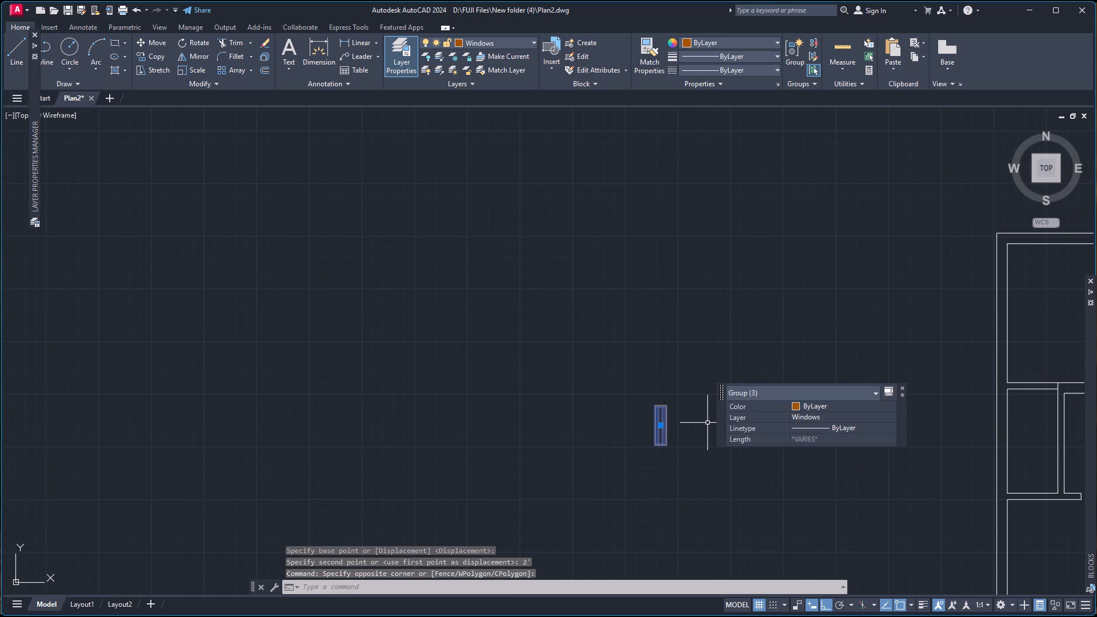
key(c)
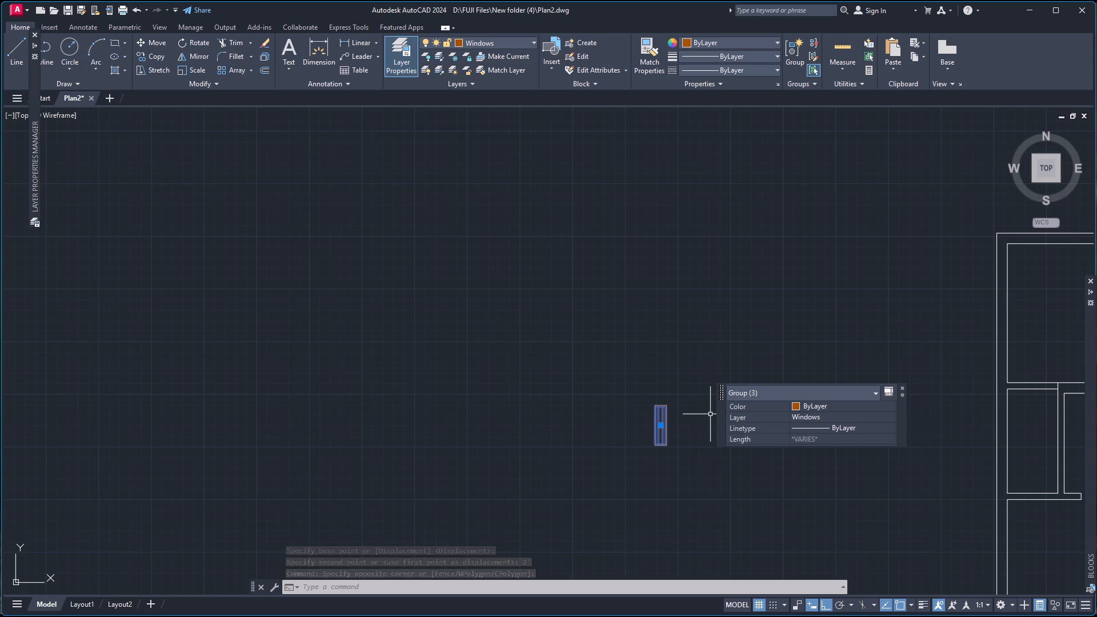
key(o)
key(Return)
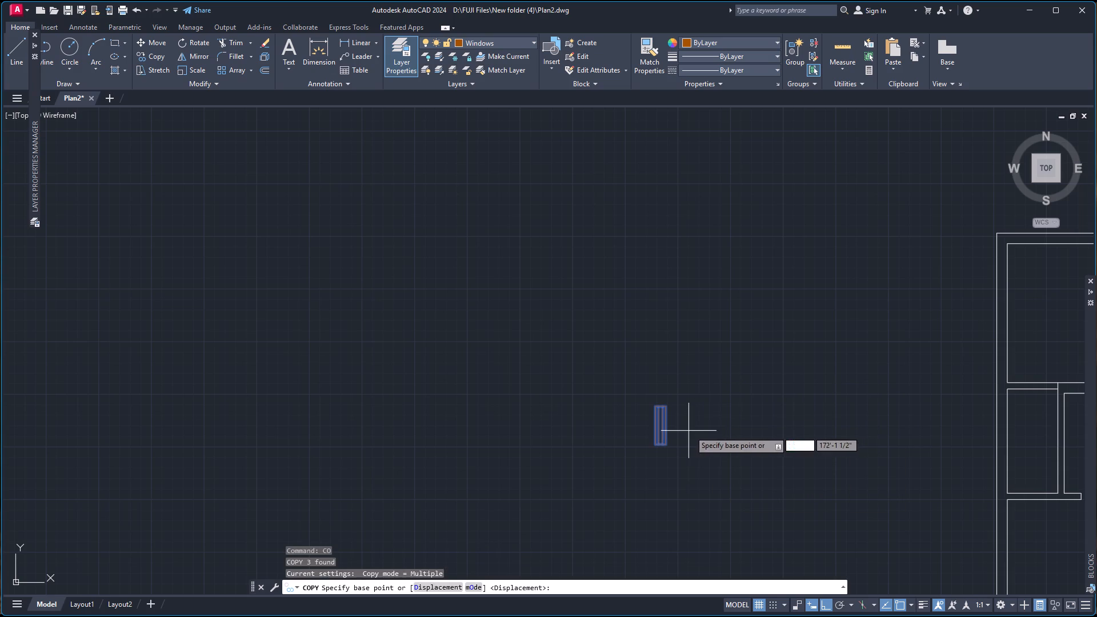
scroll(688, 436, up, 3)
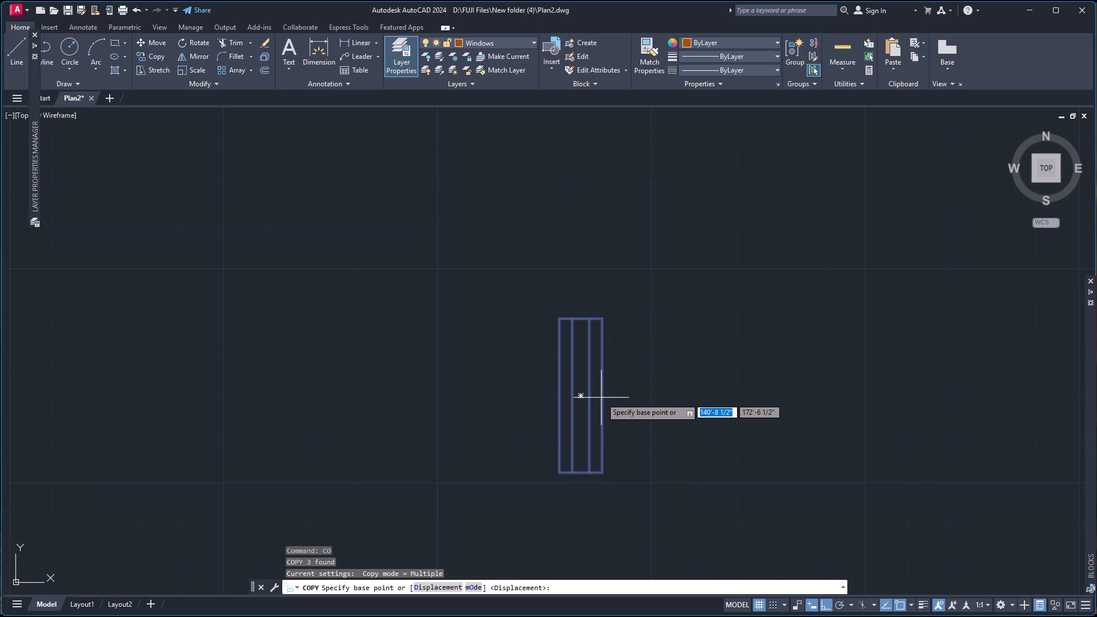
click(603, 395)
scroll(660, 391, down, 6)
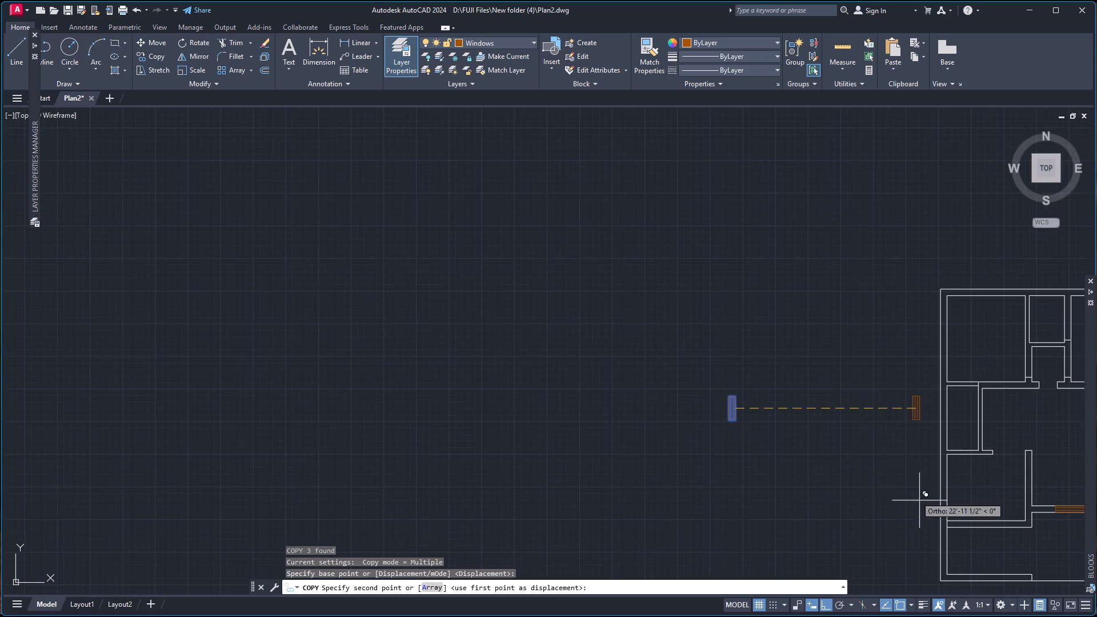
scroll(934, 510, up, 3)
scroll(938, 510, down, 4)
scroll(967, 506, up, 1)
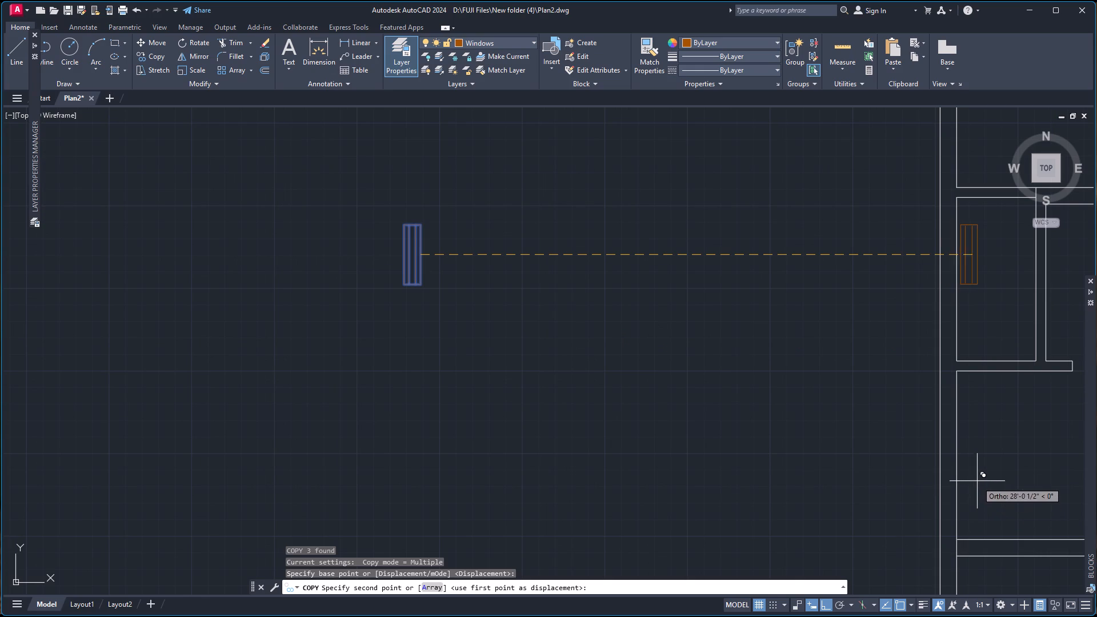
right_click(947, 391)
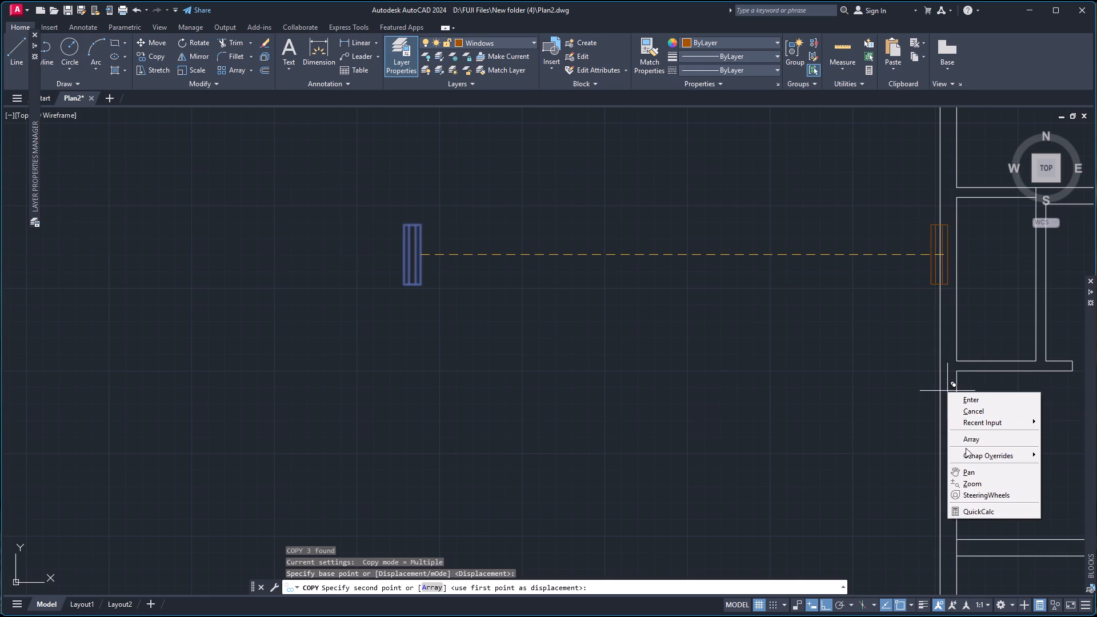
click(969, 455)
click(914, 221)
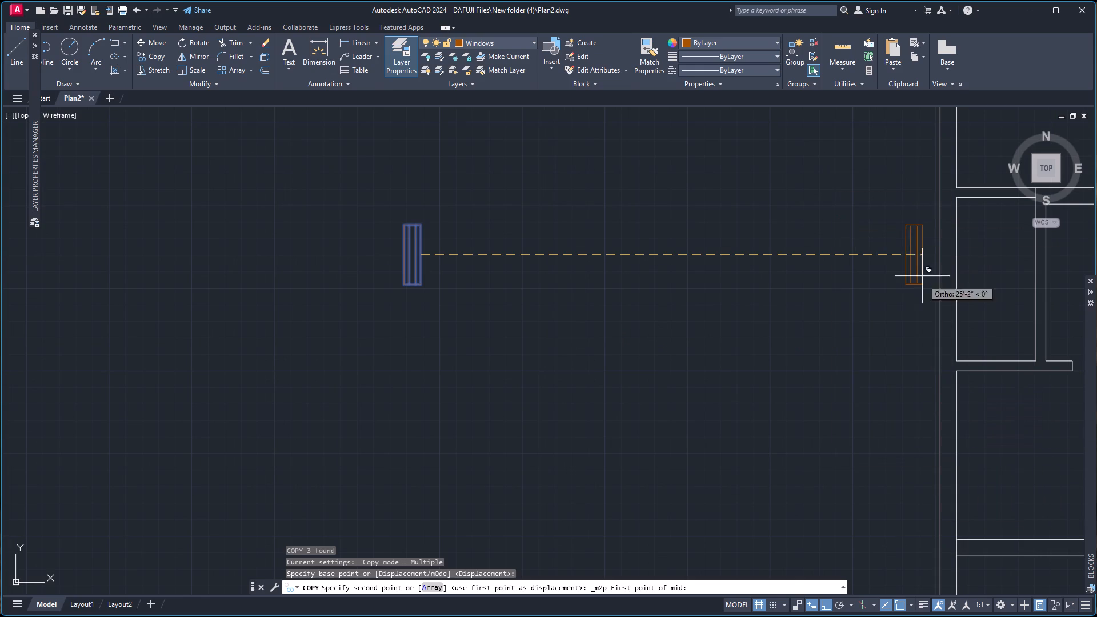
click(955, 372)
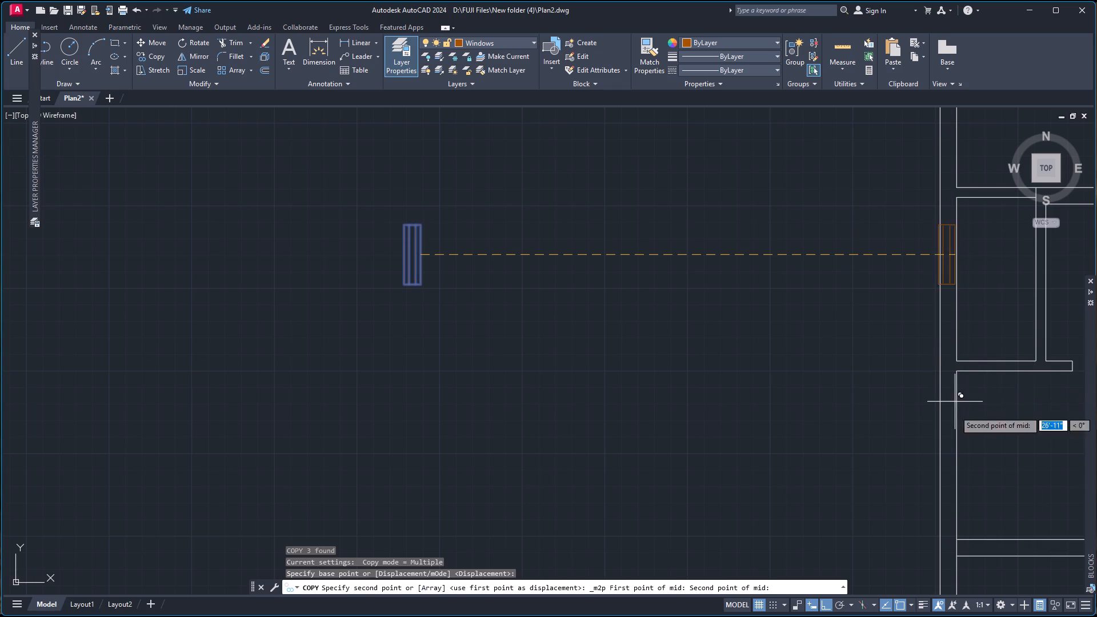
click(959, 539)
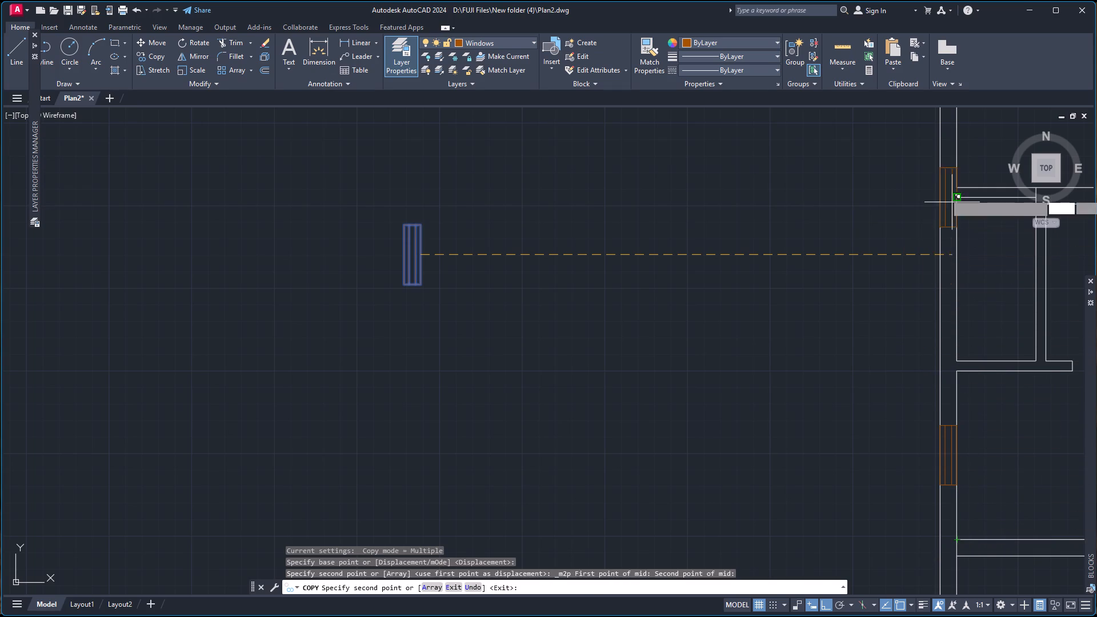
Place another copy of the shortened window in the northwest room's west wall, toward the room's south end, and end the copying.
scroll(956, 190, down, 3)
scroll(956, 156, up, 3)
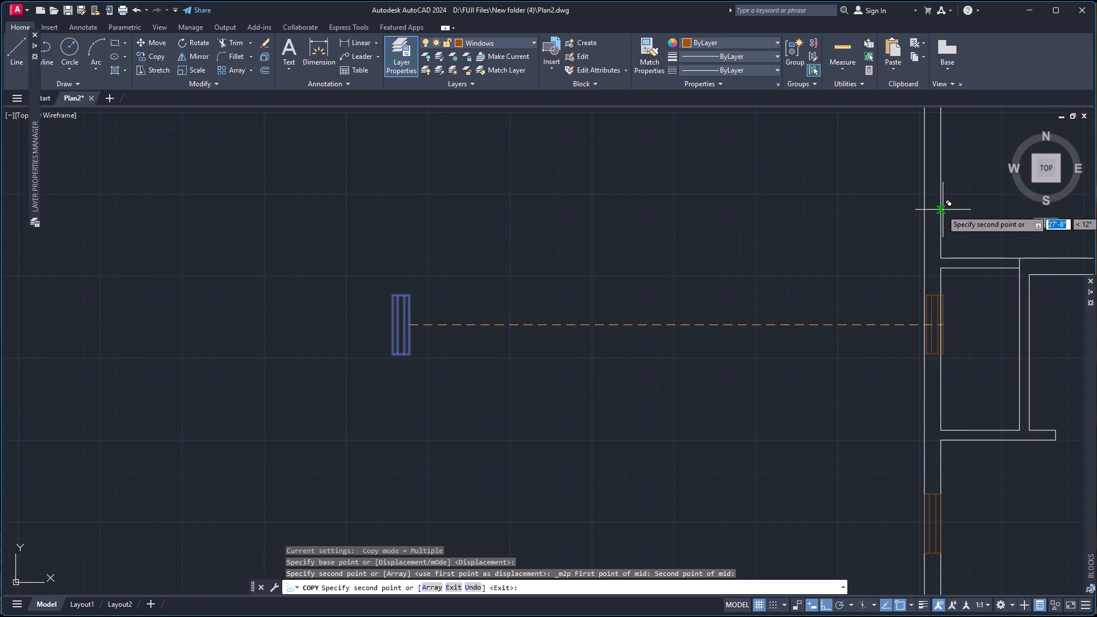
click(943, 210)
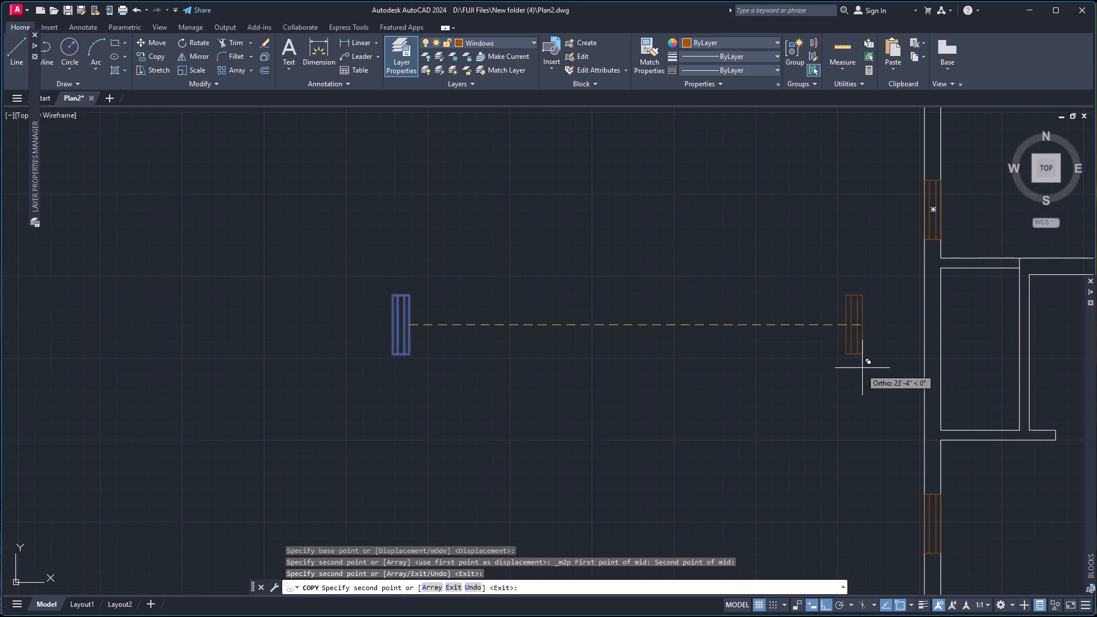
scroll(896, 255, up, 2)
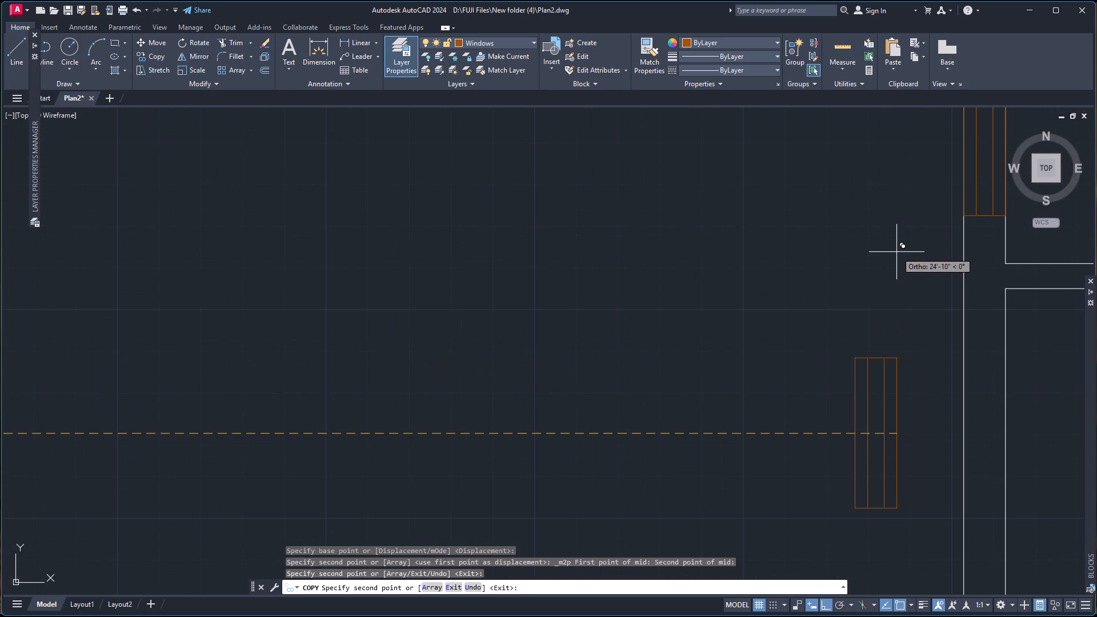
key(Escape)
Delete the original vertical window group outside the plan.
scroll(563, 343, down, 4)
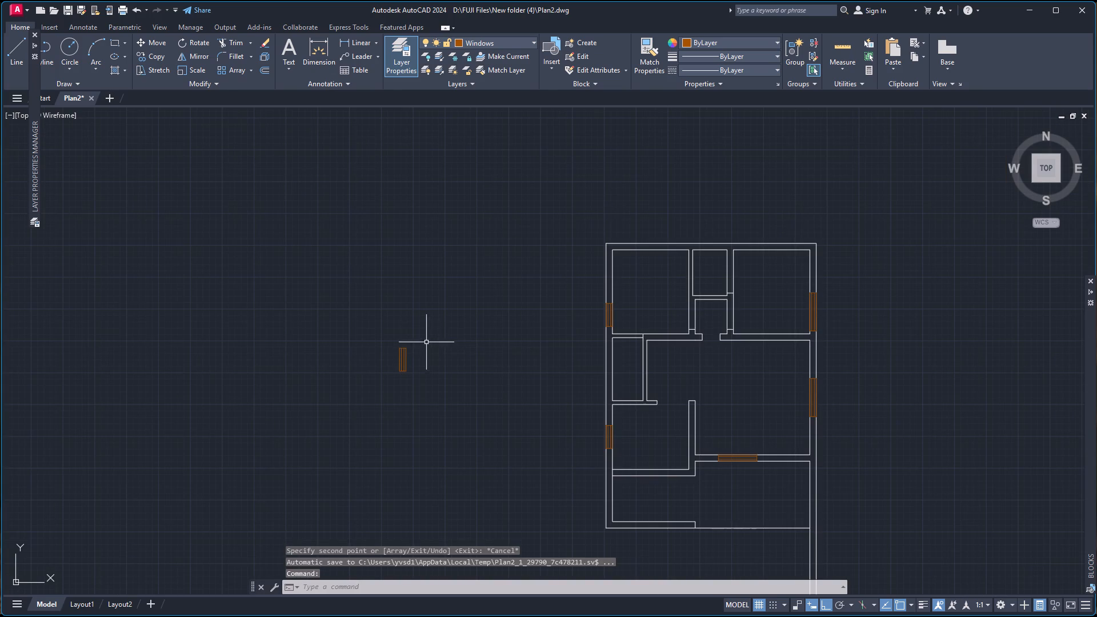
click(393, 332)
click(415, 386)
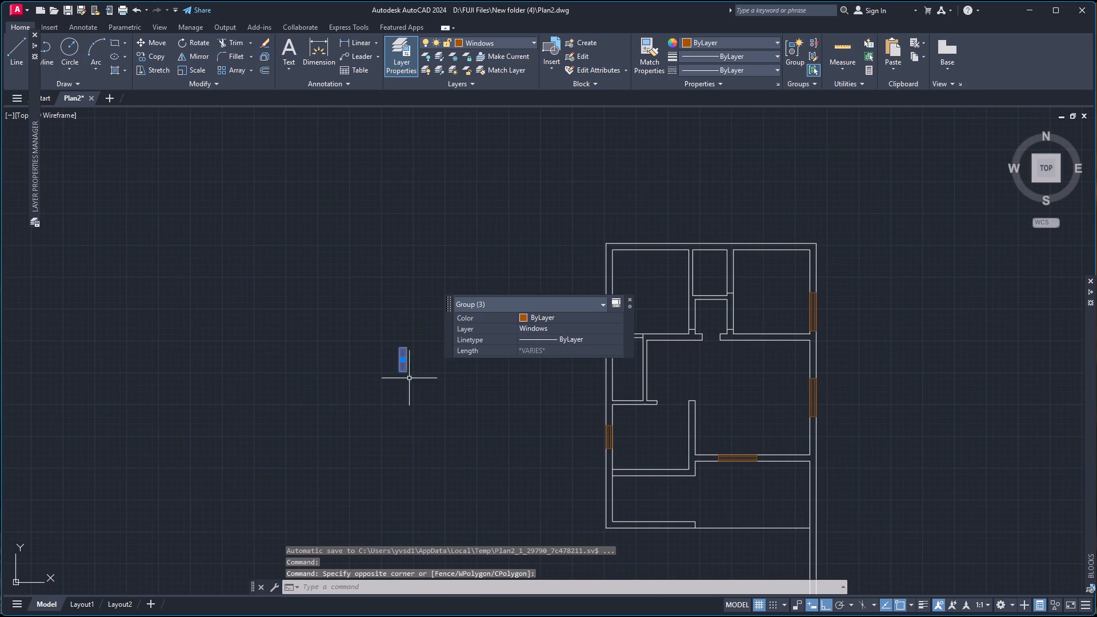
key(Delete)
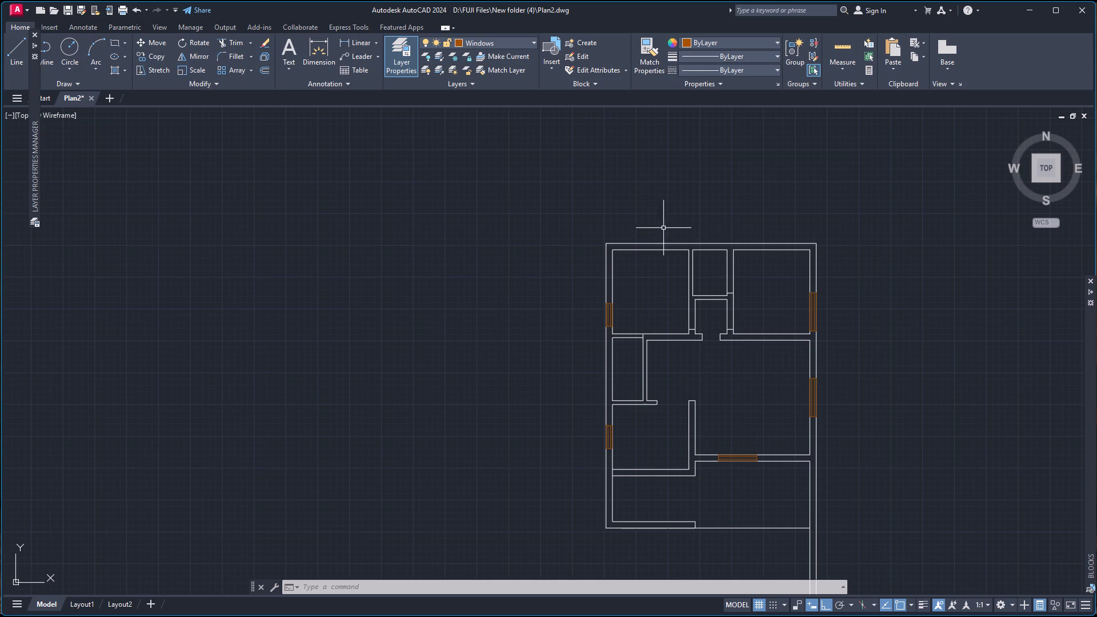
Check the room and wall dimensions across the floor plan with Quick measure.
scroll(607, 266, down, 1)
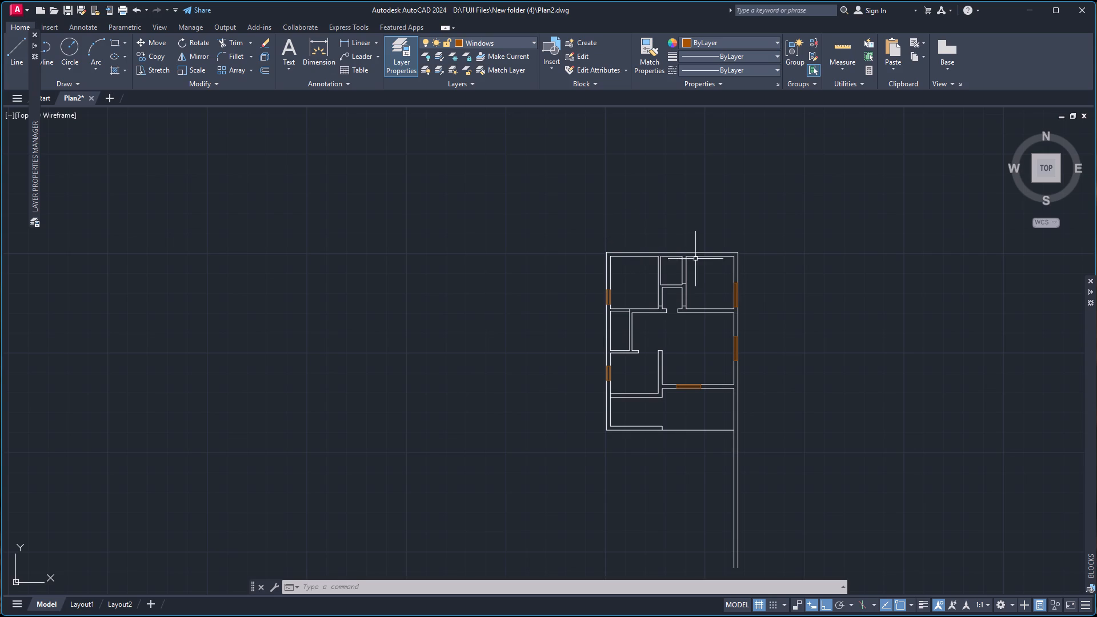
click(835, 49)
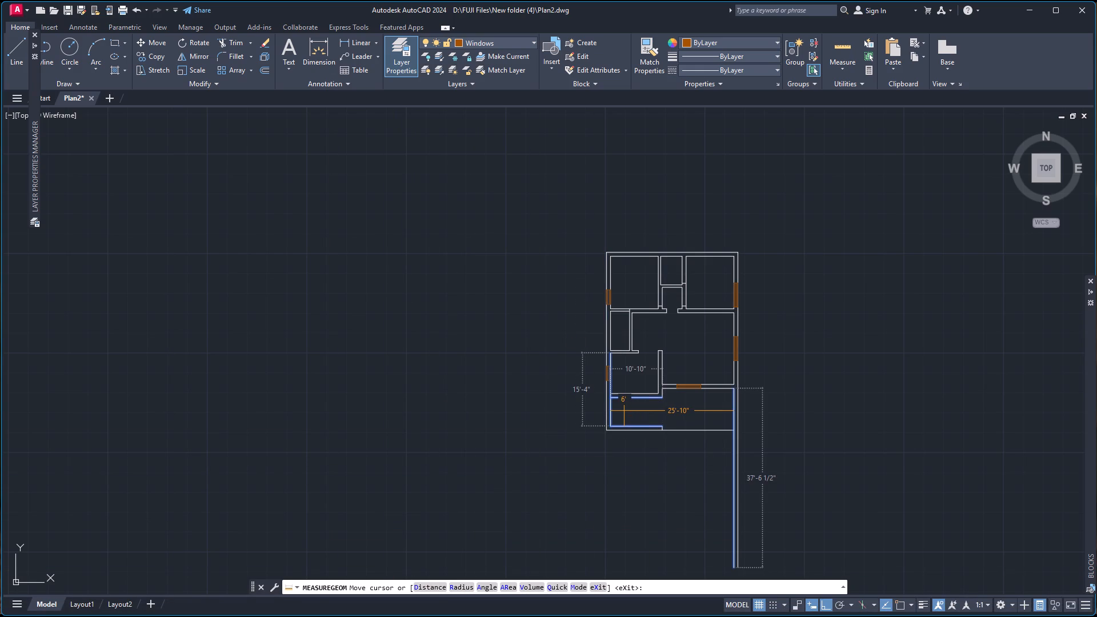
key(Escape)
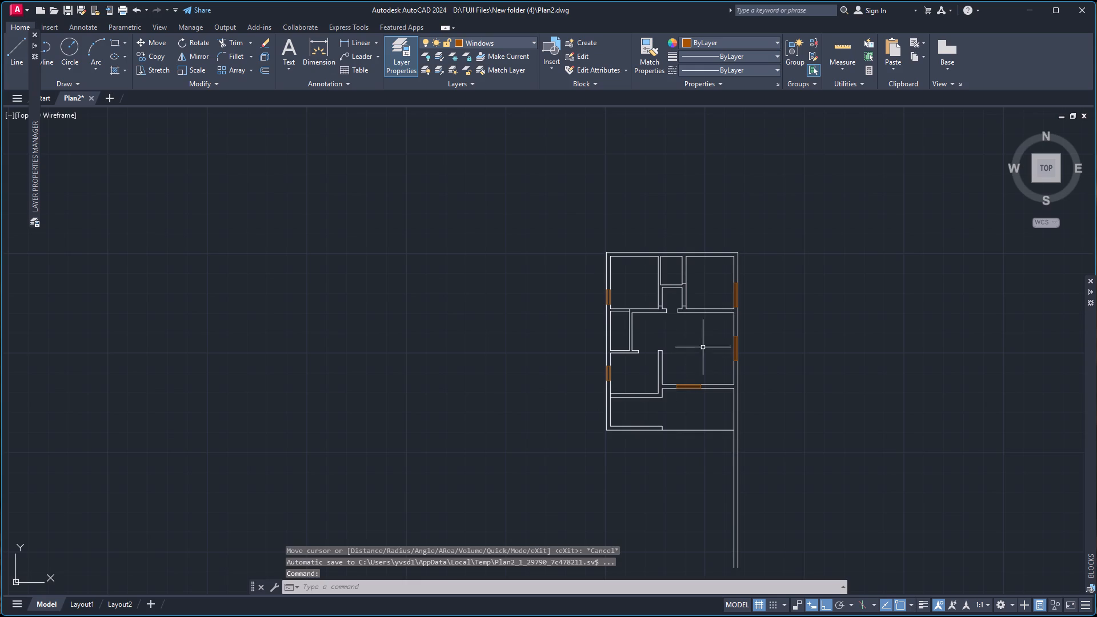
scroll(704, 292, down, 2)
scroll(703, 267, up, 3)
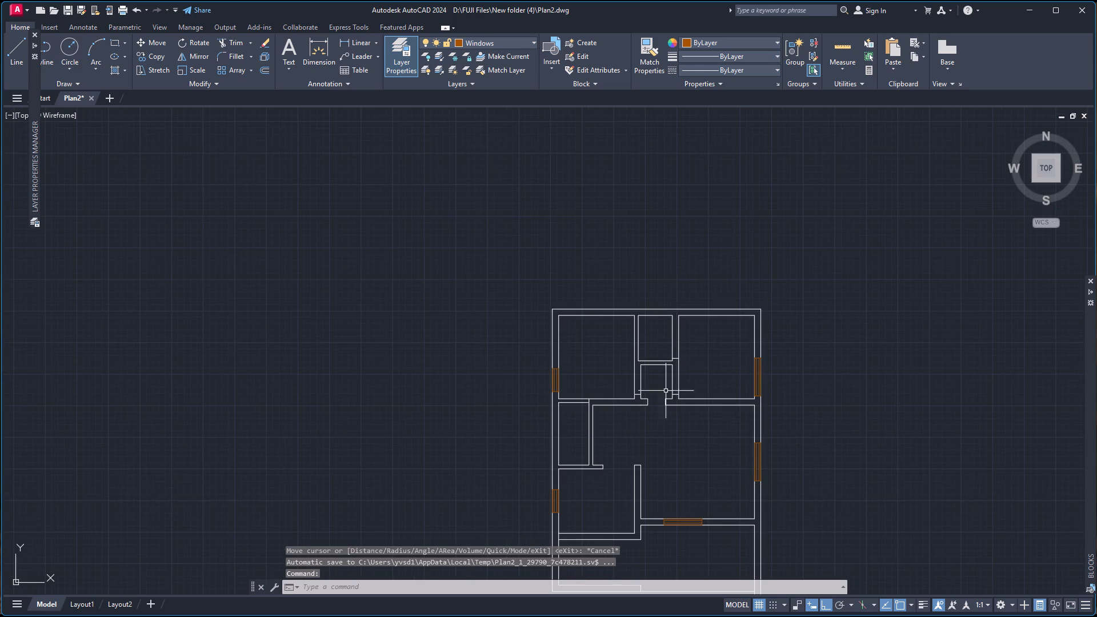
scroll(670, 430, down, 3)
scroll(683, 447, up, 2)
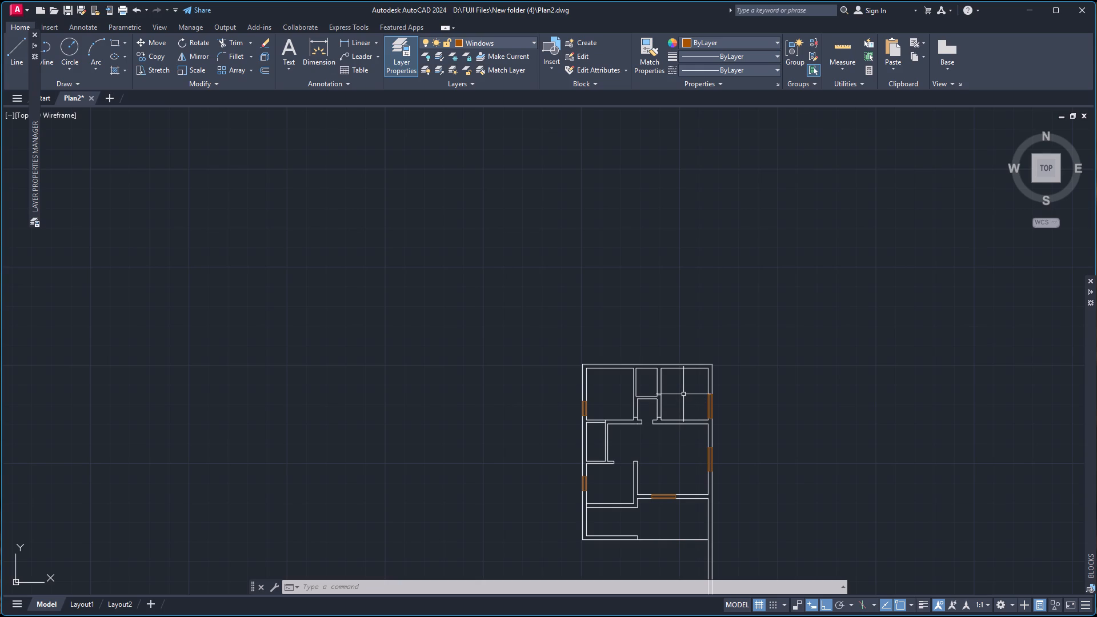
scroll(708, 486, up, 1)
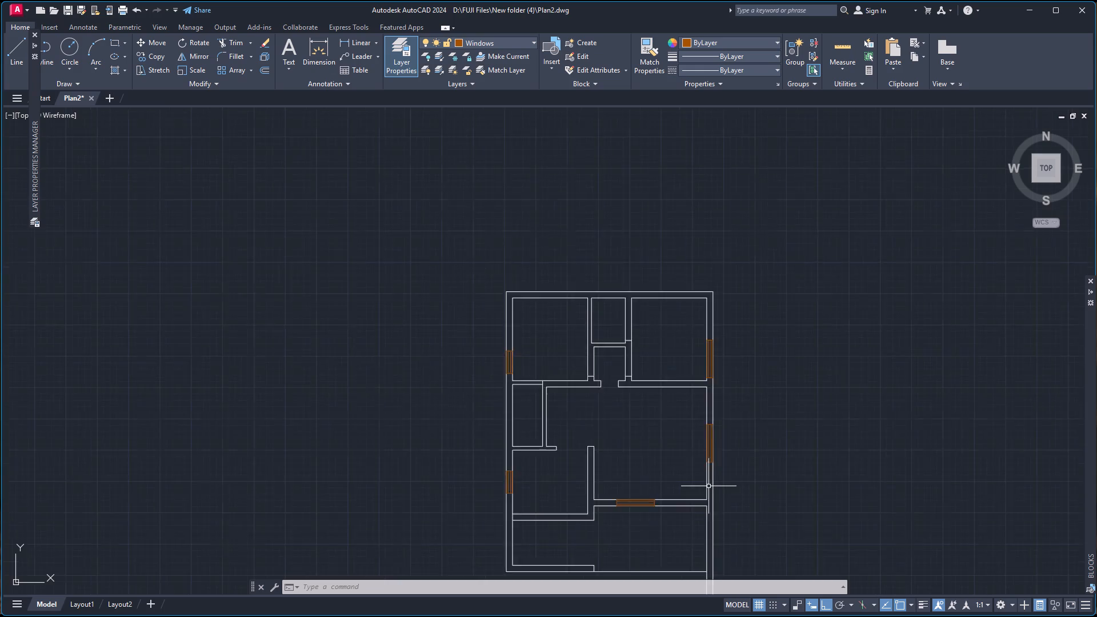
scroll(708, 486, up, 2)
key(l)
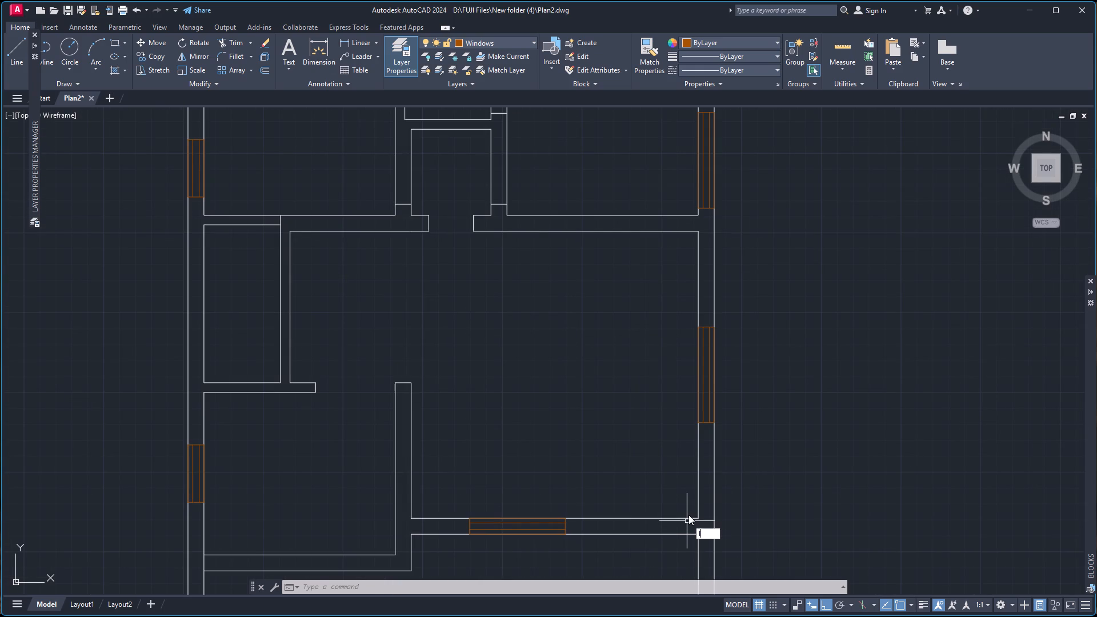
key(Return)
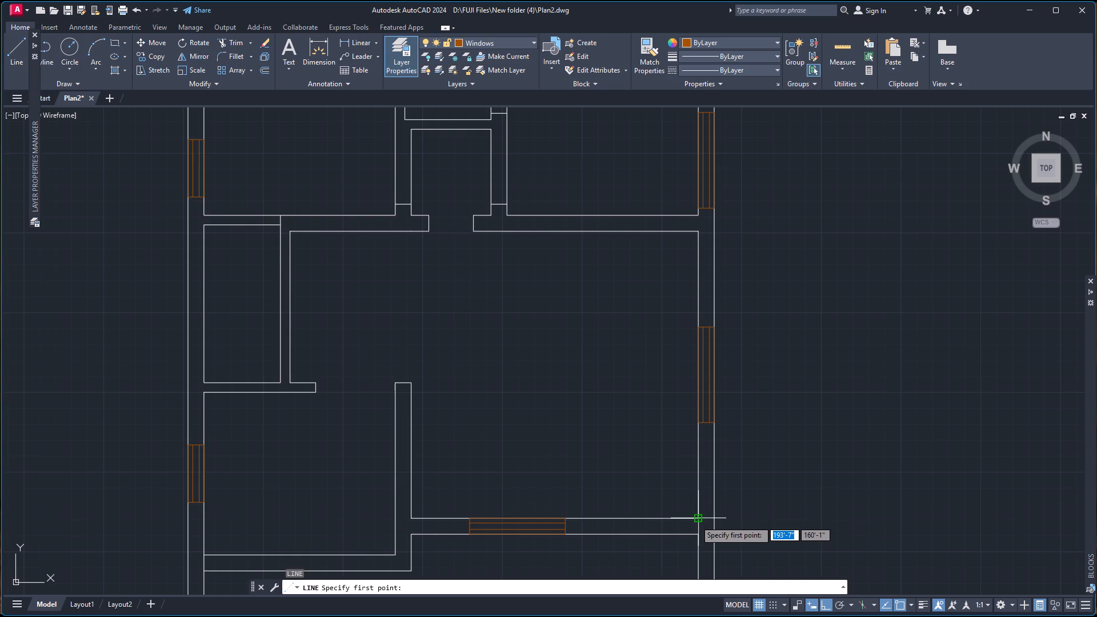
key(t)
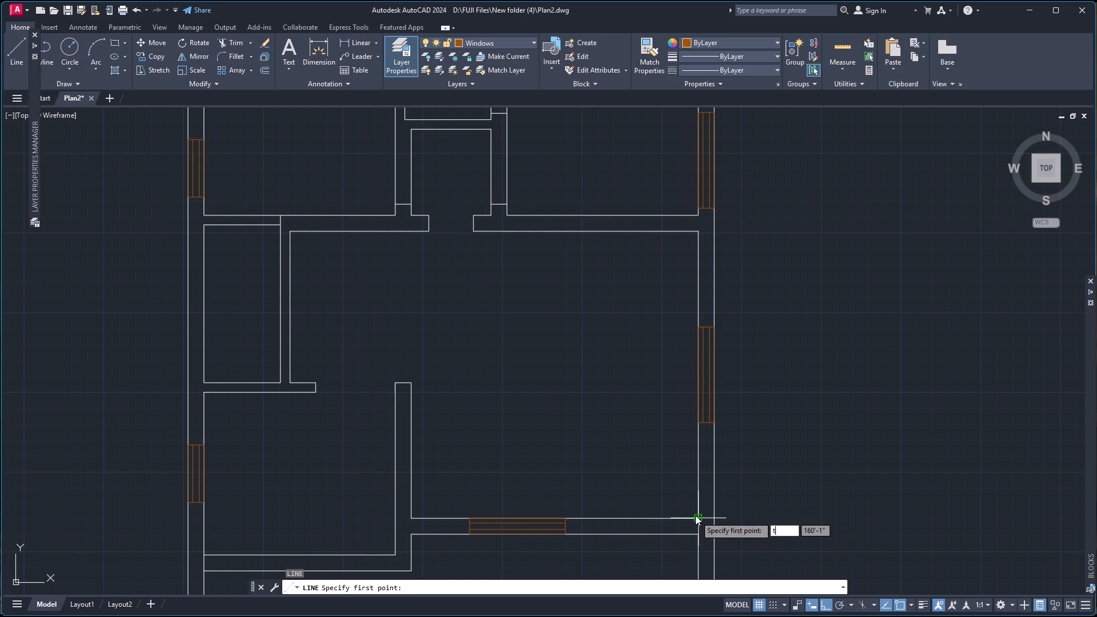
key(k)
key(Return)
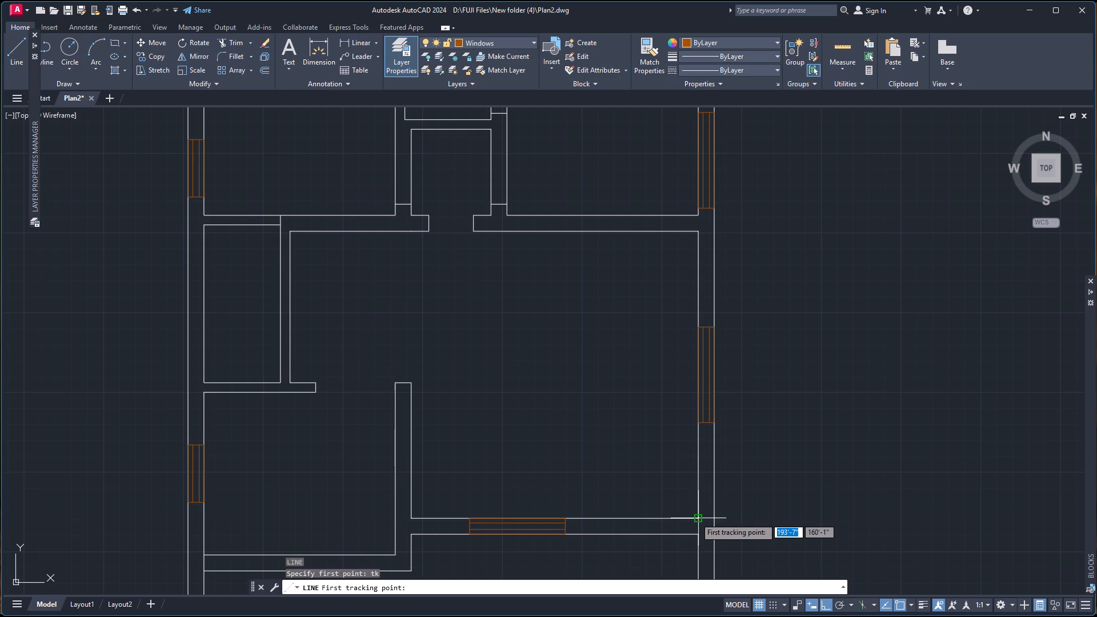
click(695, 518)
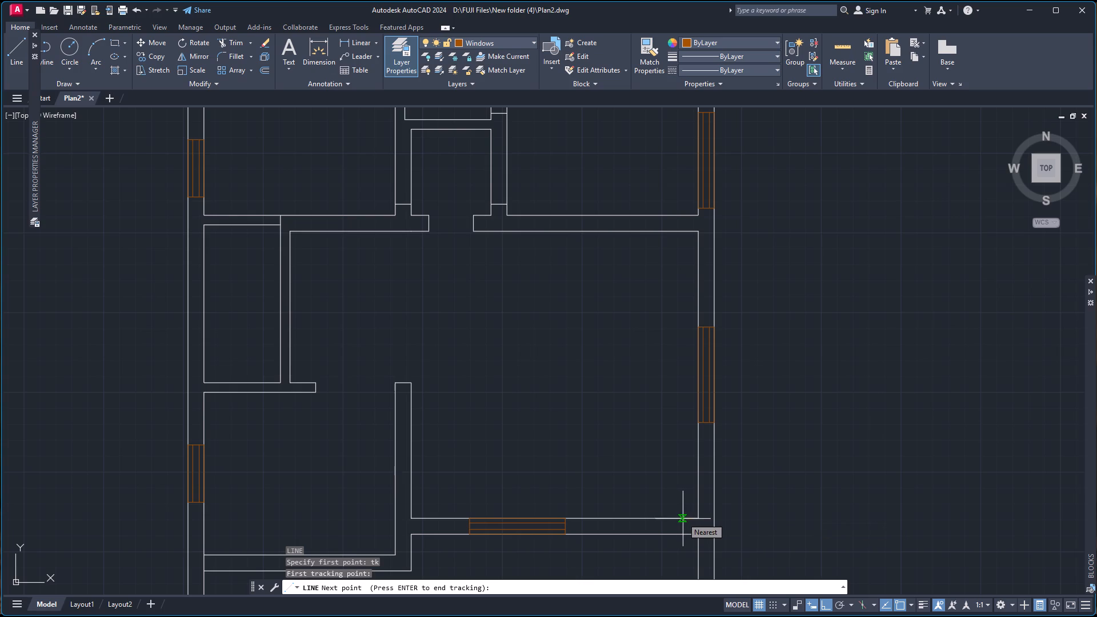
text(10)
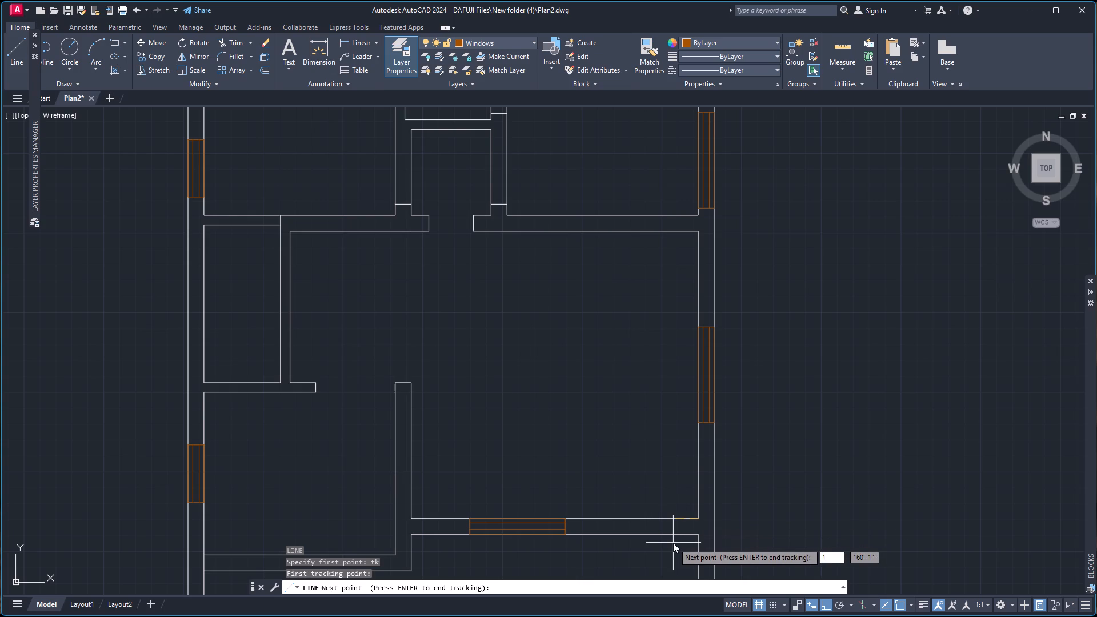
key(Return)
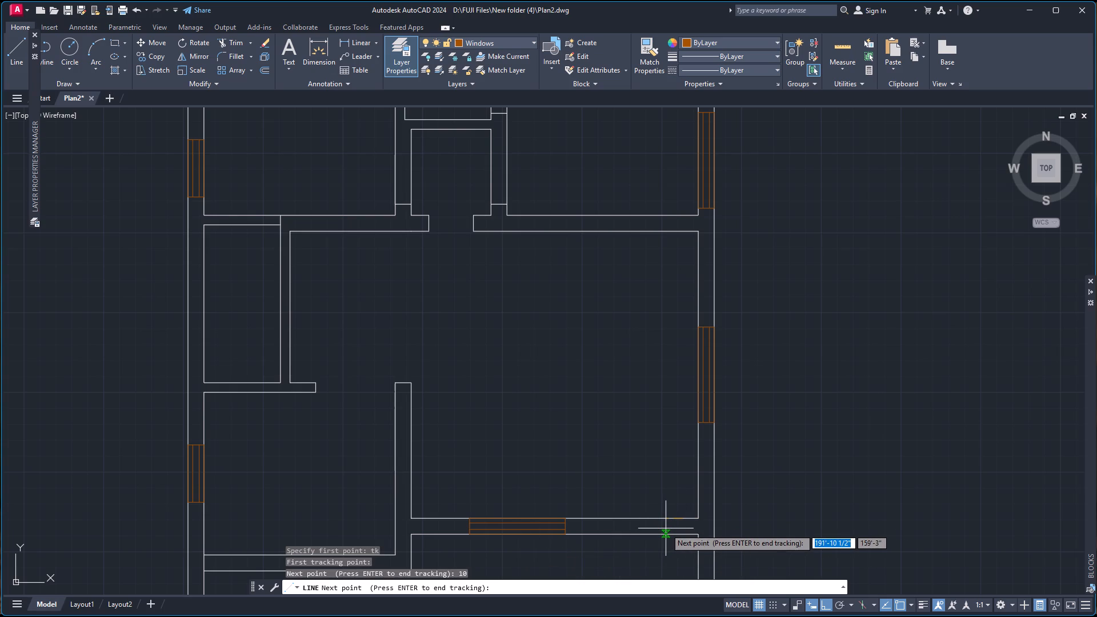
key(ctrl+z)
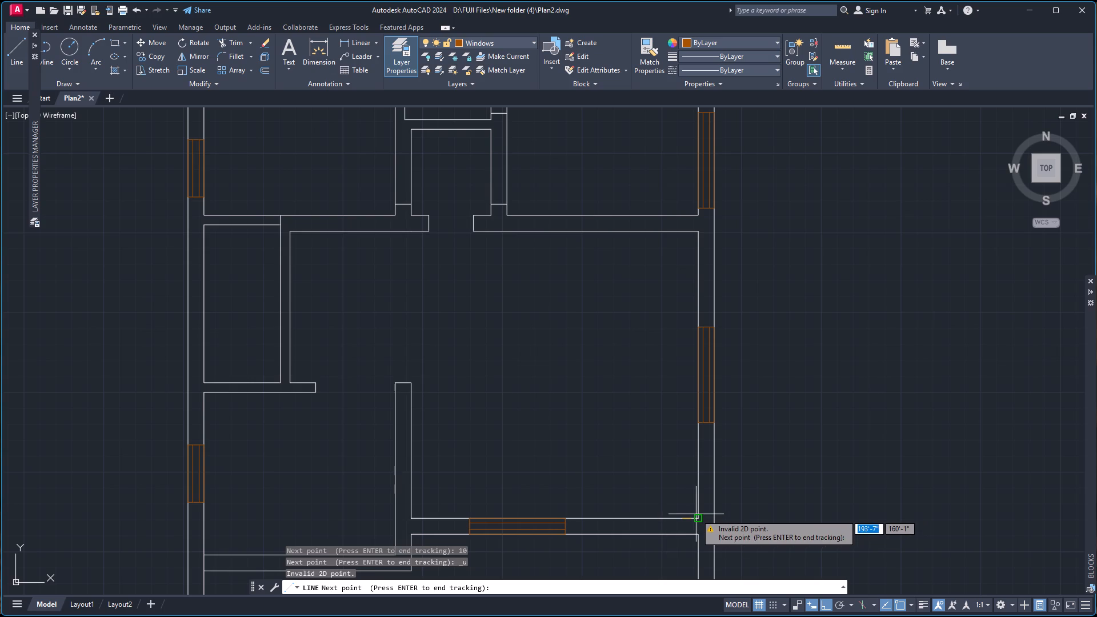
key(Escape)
Draw a line across the large central room's south wall, tracked 11 inches west of the room's inner southeast corner.
key(l)
key(Return)
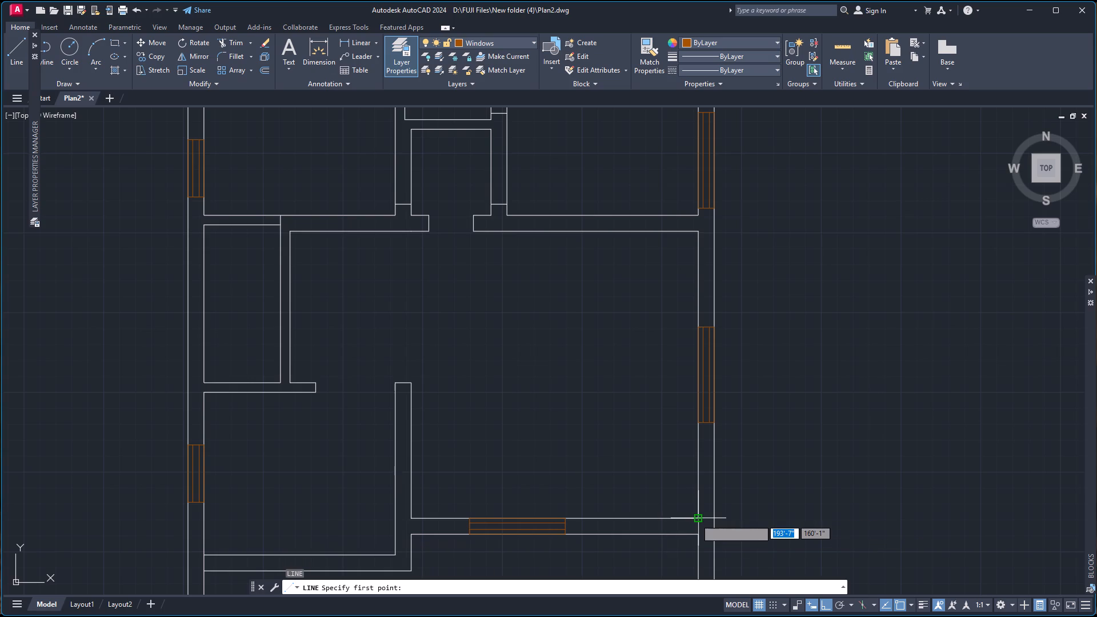
text(tk)
key(Return)
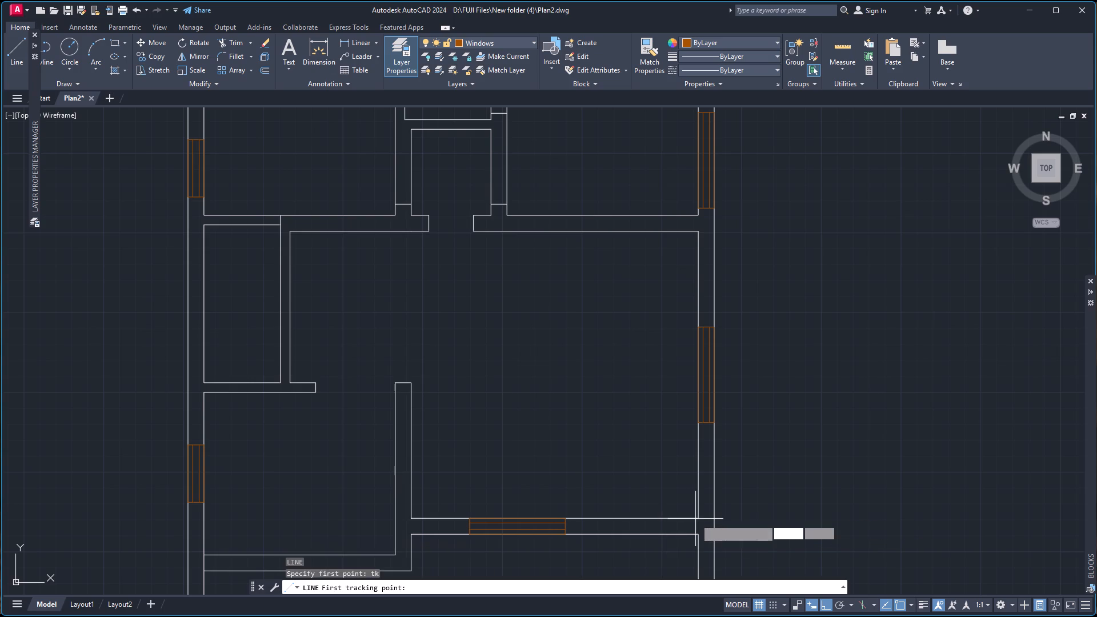
click(694, 518)
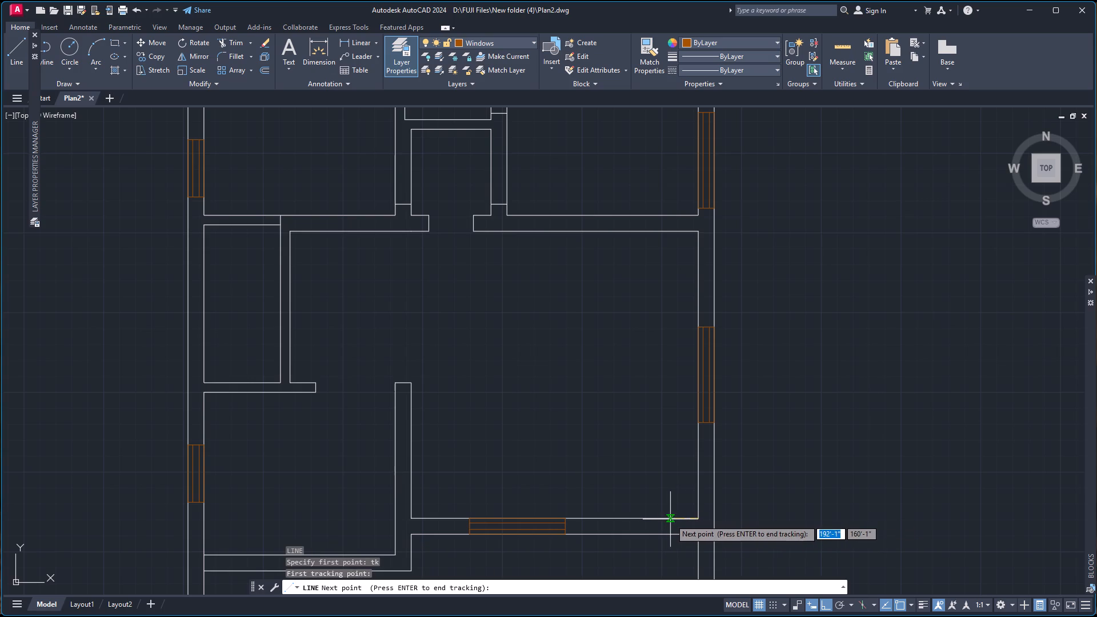
text(11)
key(Return)
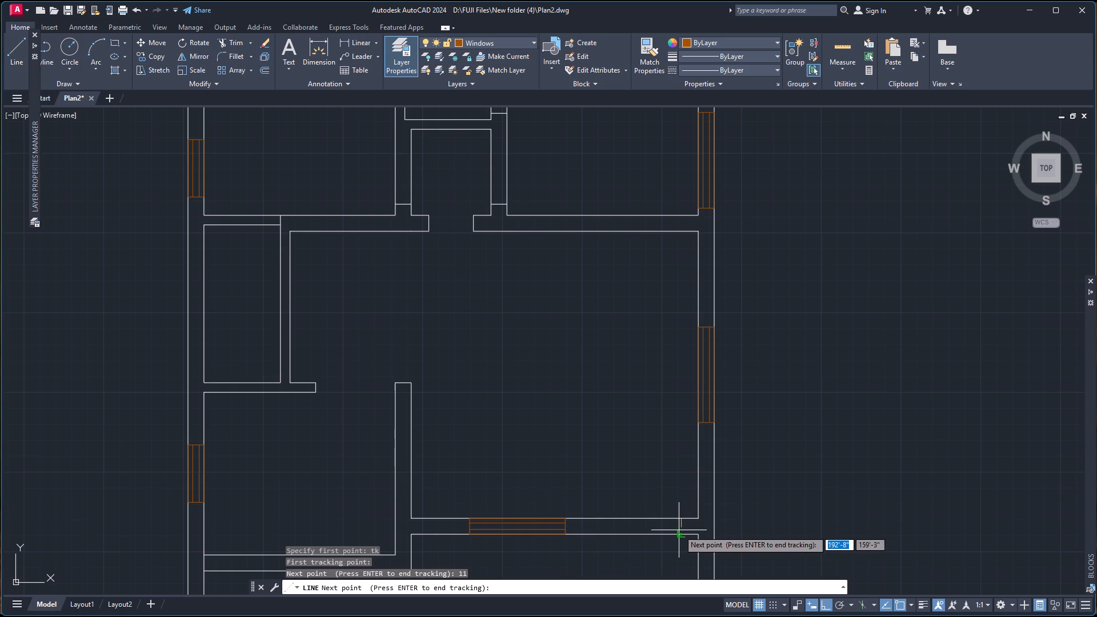
key(Return)
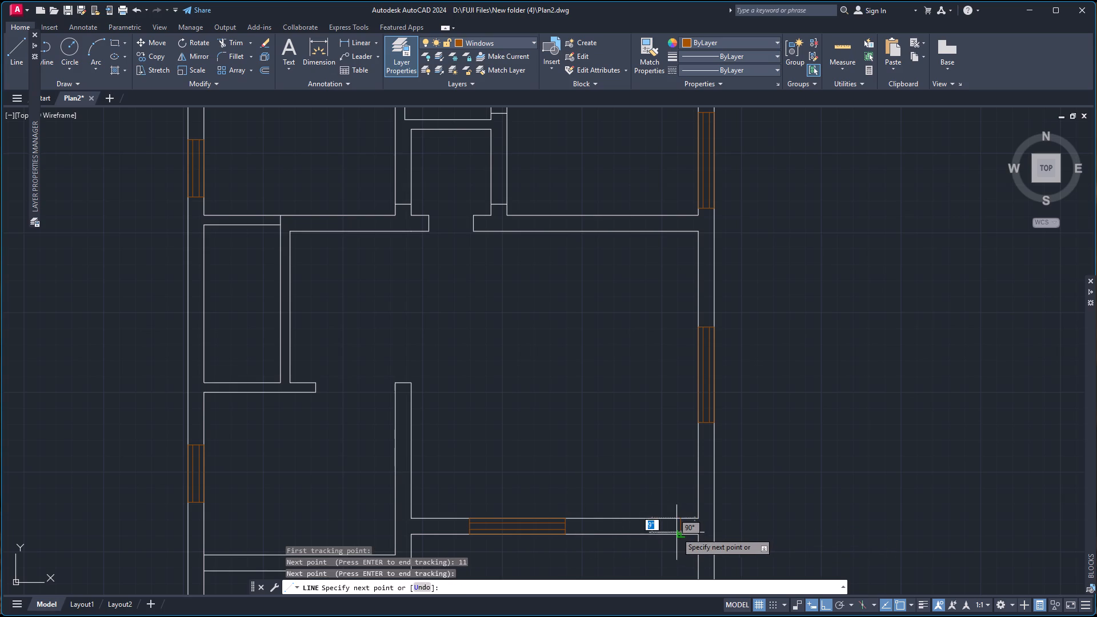
click(680, 532)
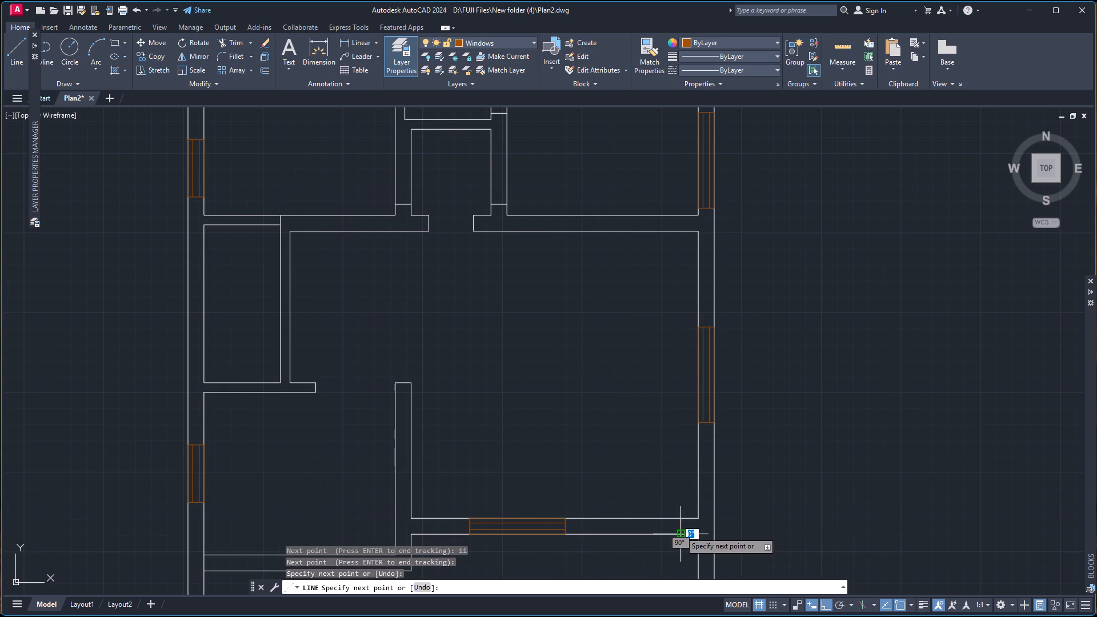
key(Escape)
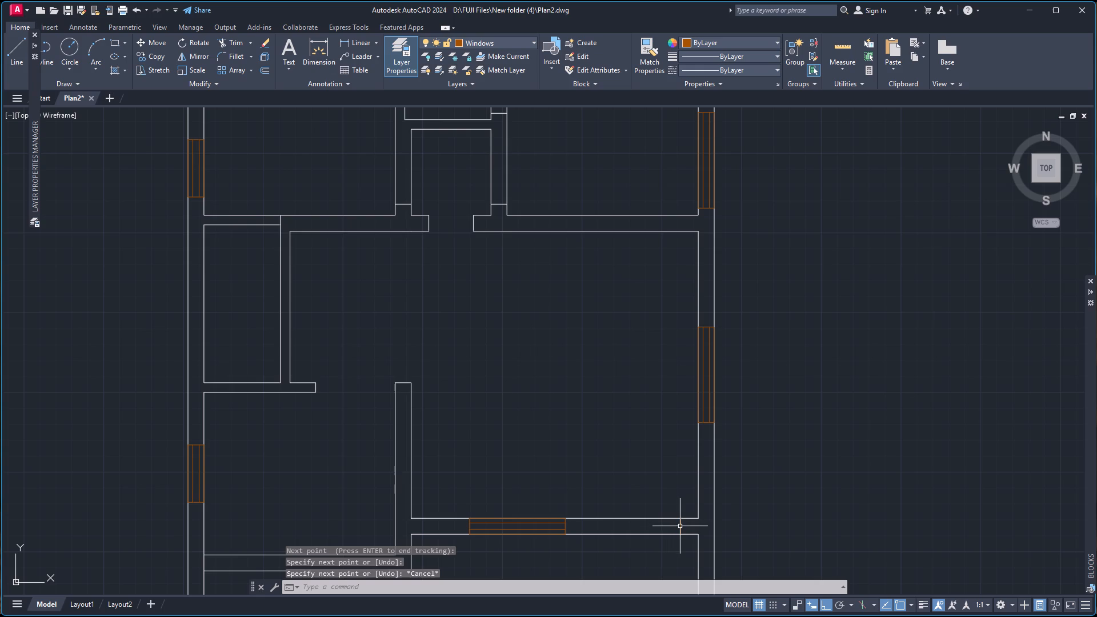
Change the new line across the south wall to the Walls layer and clear the selection.
click(680, 526)
double_click(793, 460)
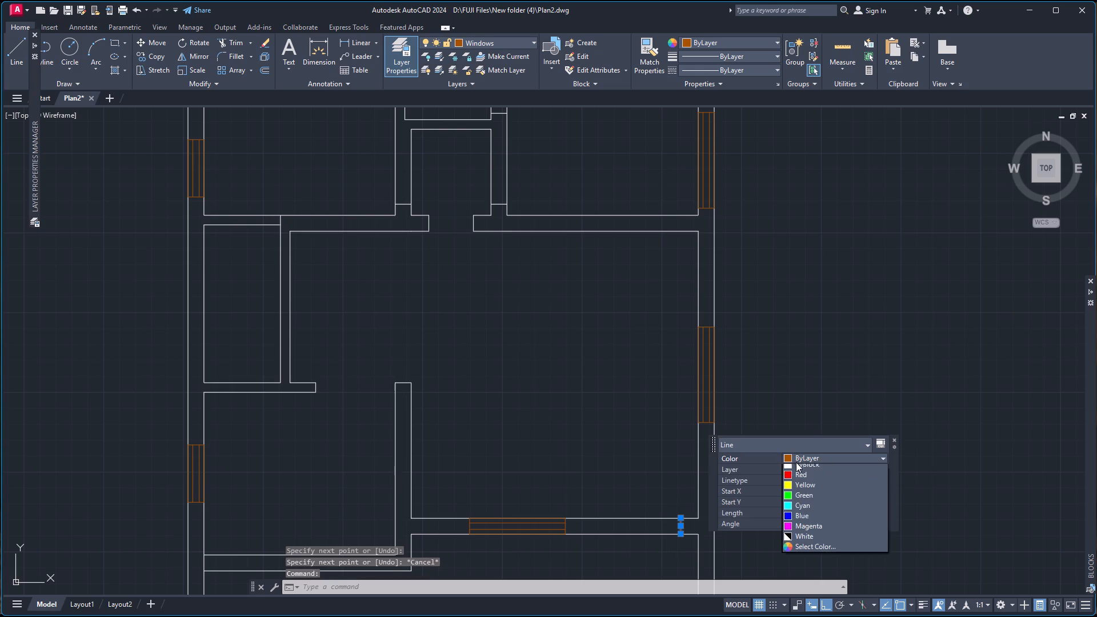
click(811, 455)
double_click(805, 466)
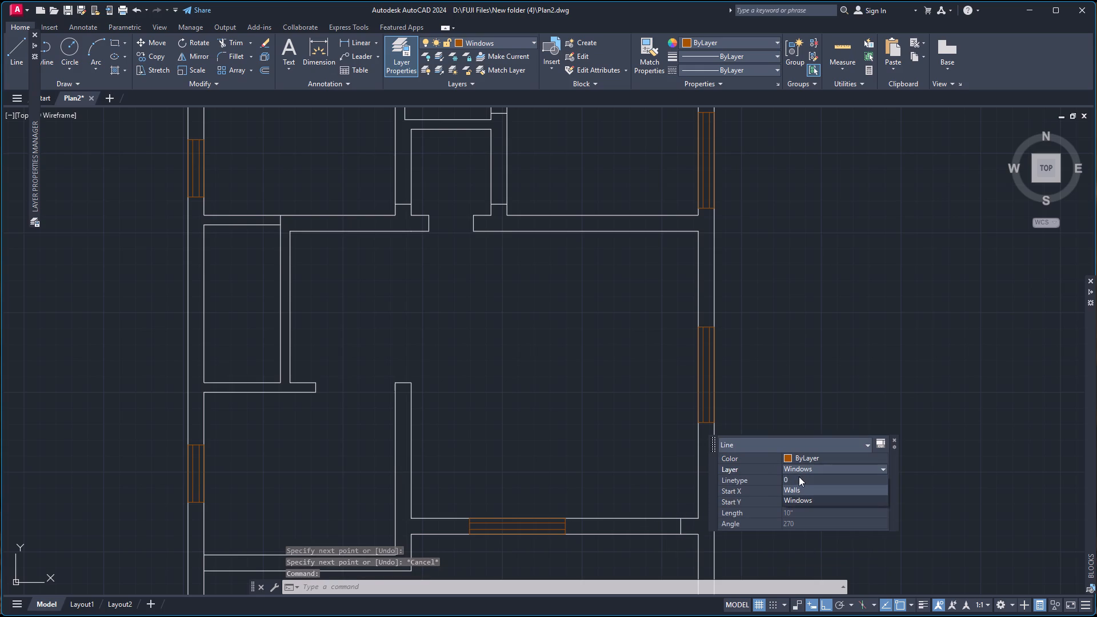
click(798, 487)
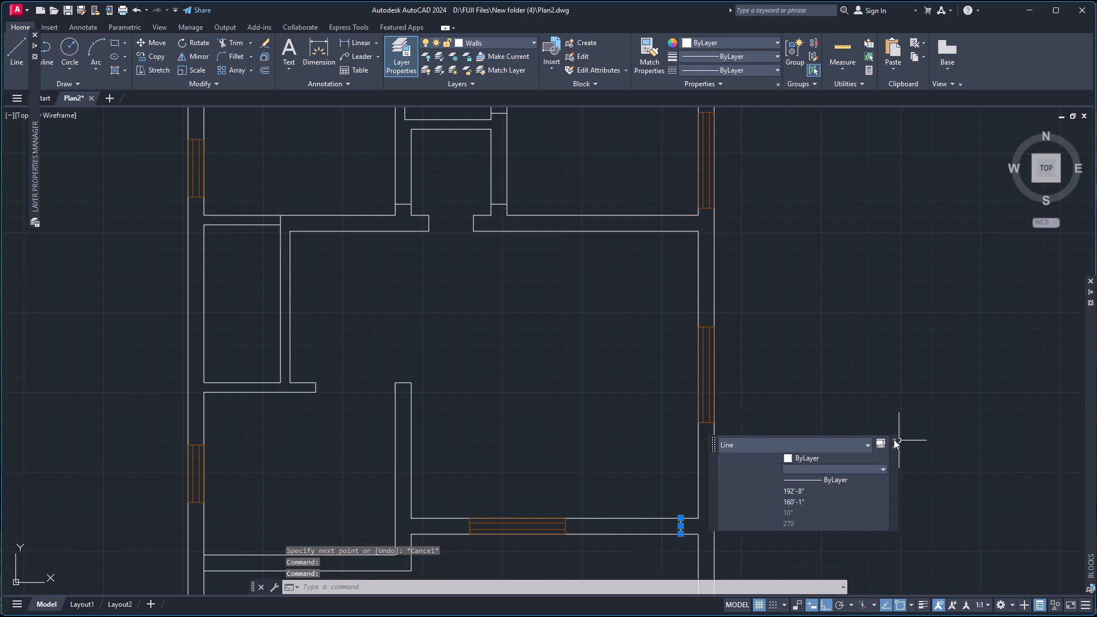
click(894, 439)
key(Escape)
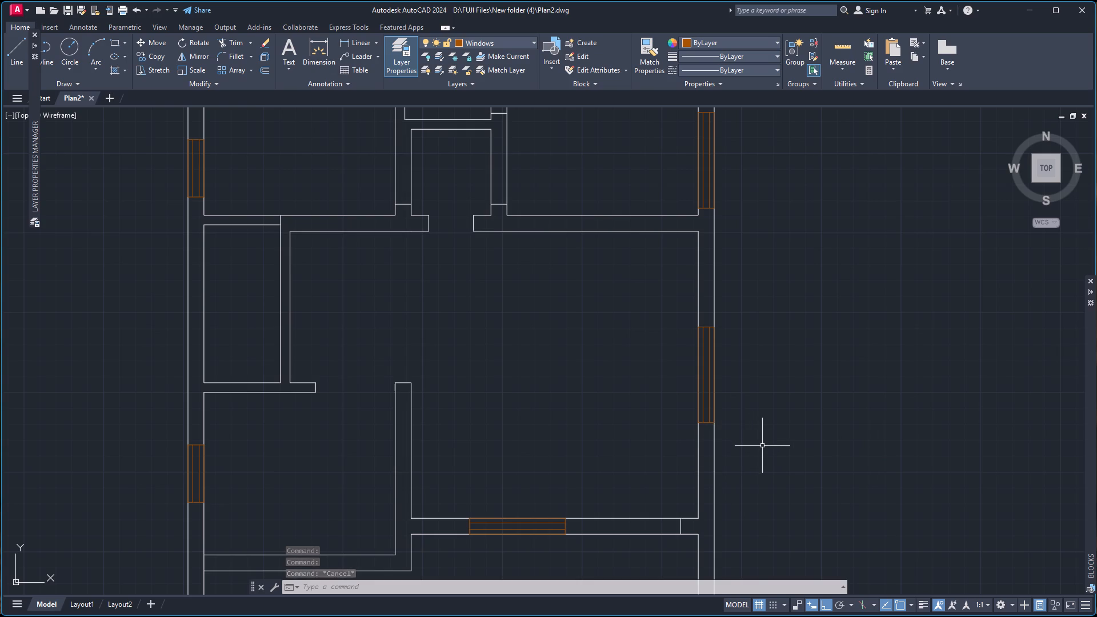
Create a new layer named v.
scroll(757, 464, down, 3)
scroll(742, 495, up, 1)
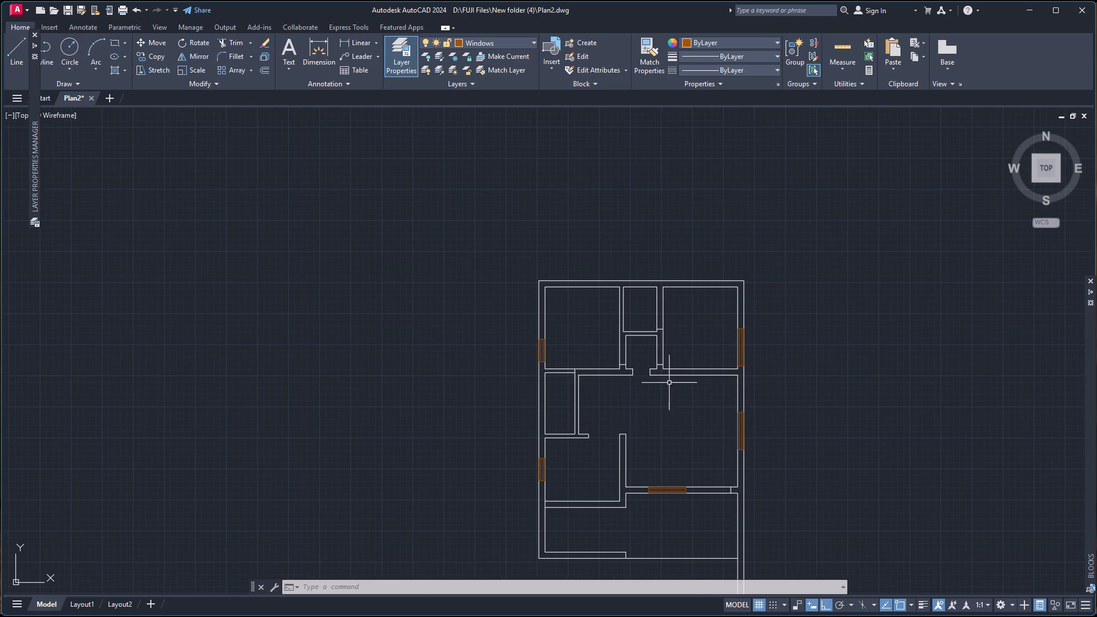
scroll(576, 284, up, 1)
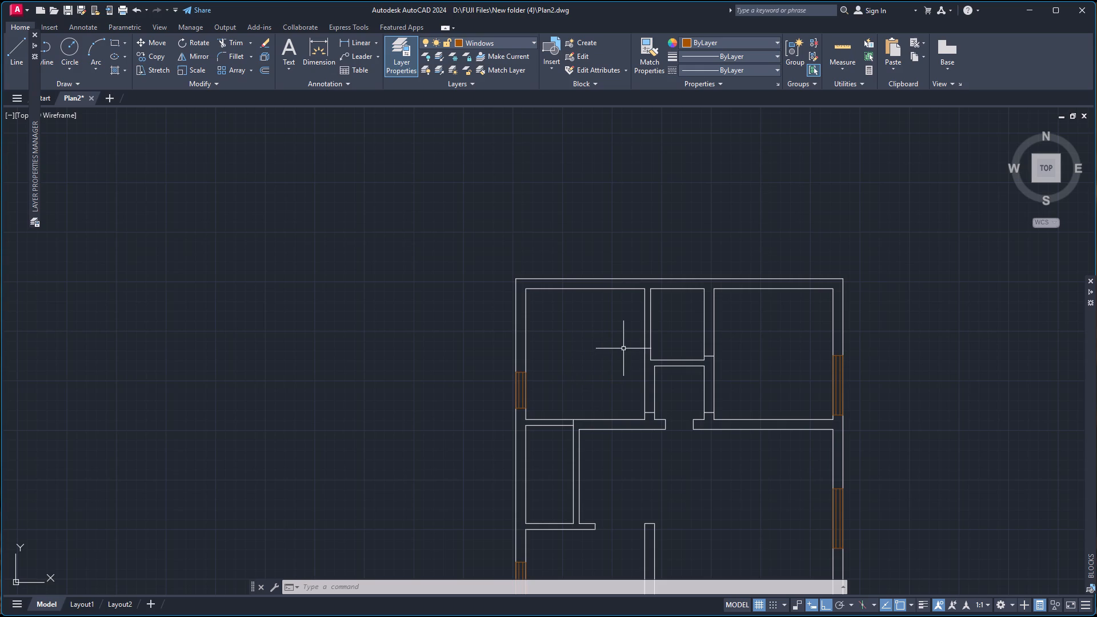
scroll(670, 347, down, 1)
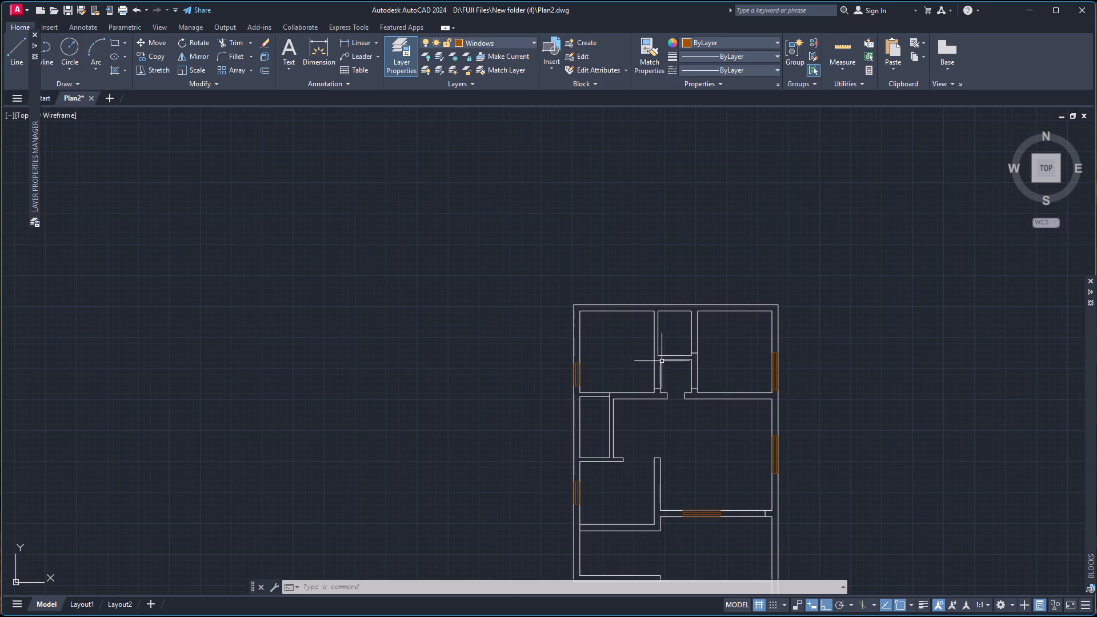
click(407, 56)
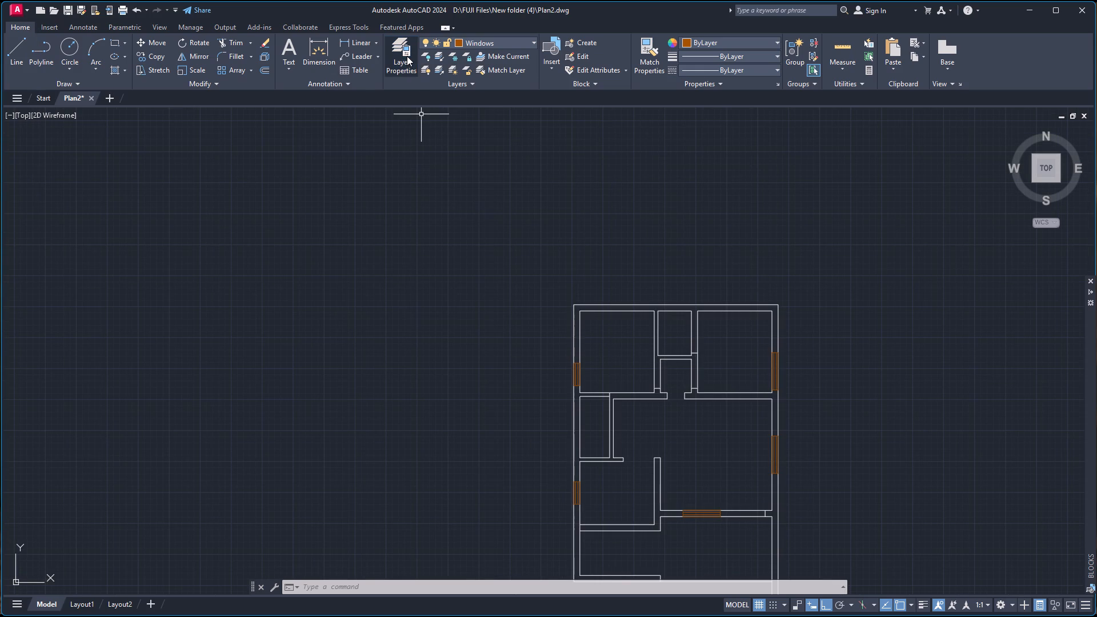
click(405, 55)
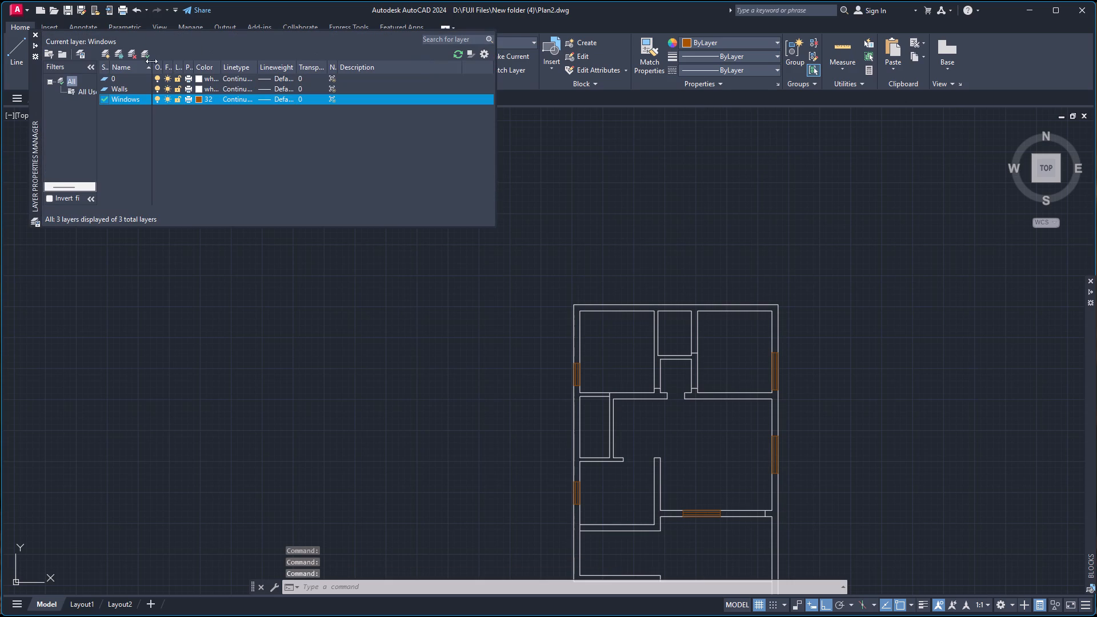
click(106, 53)
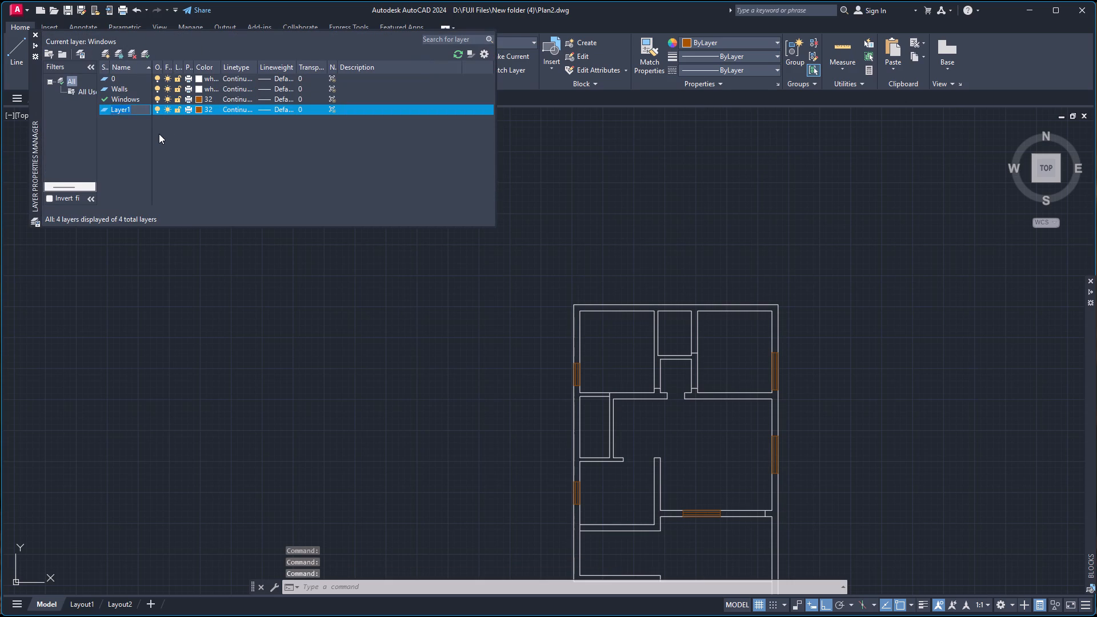
text(ven)
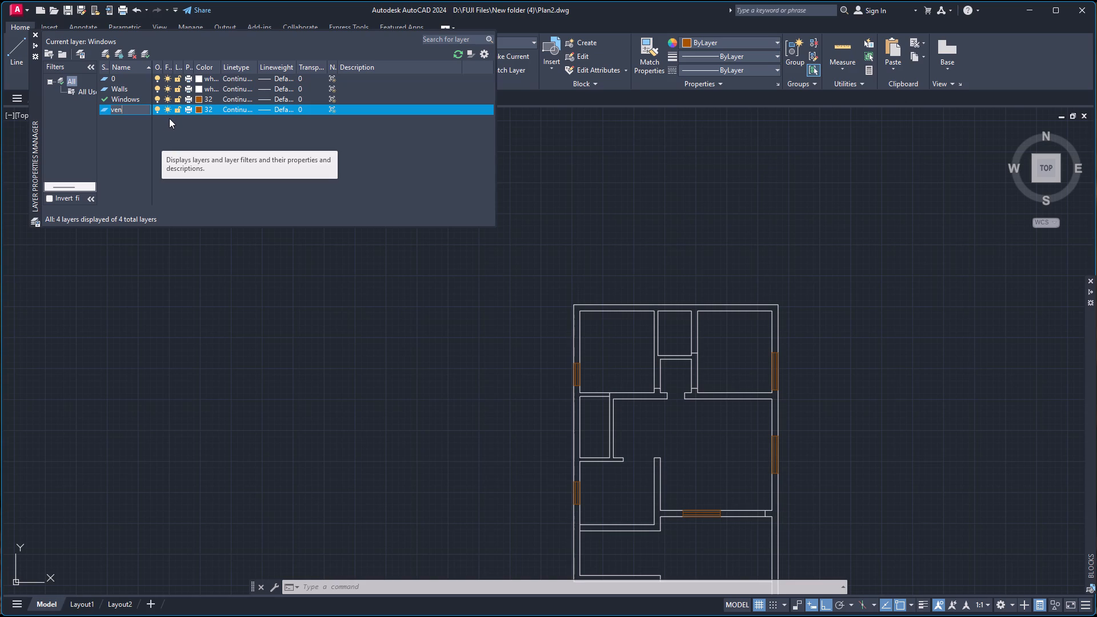
key(BackSpace)
key(BackSpace)
click(235, 133)
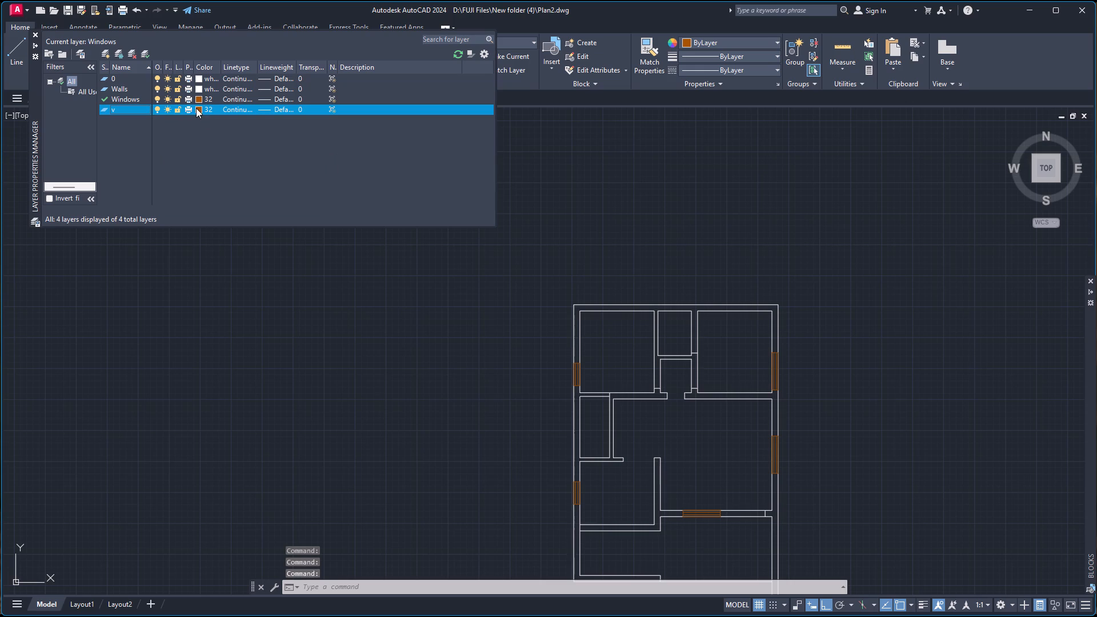
Set layer v's color to index 190, make it the current layer, and close the layer manager.
click(200, 108)
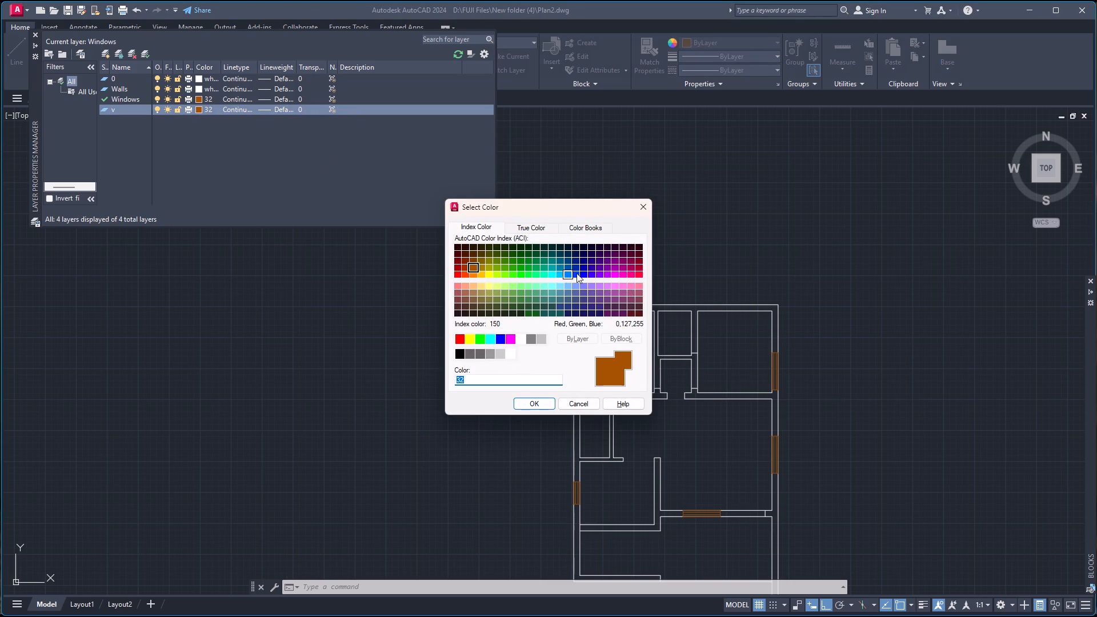
click(600, 274)
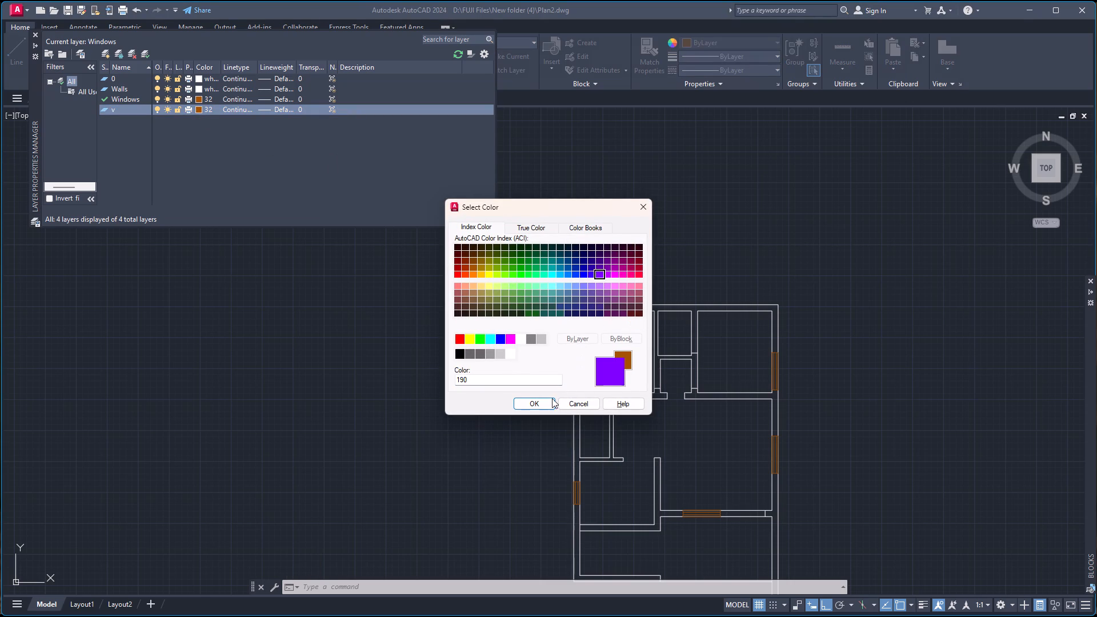
click(543, 399)
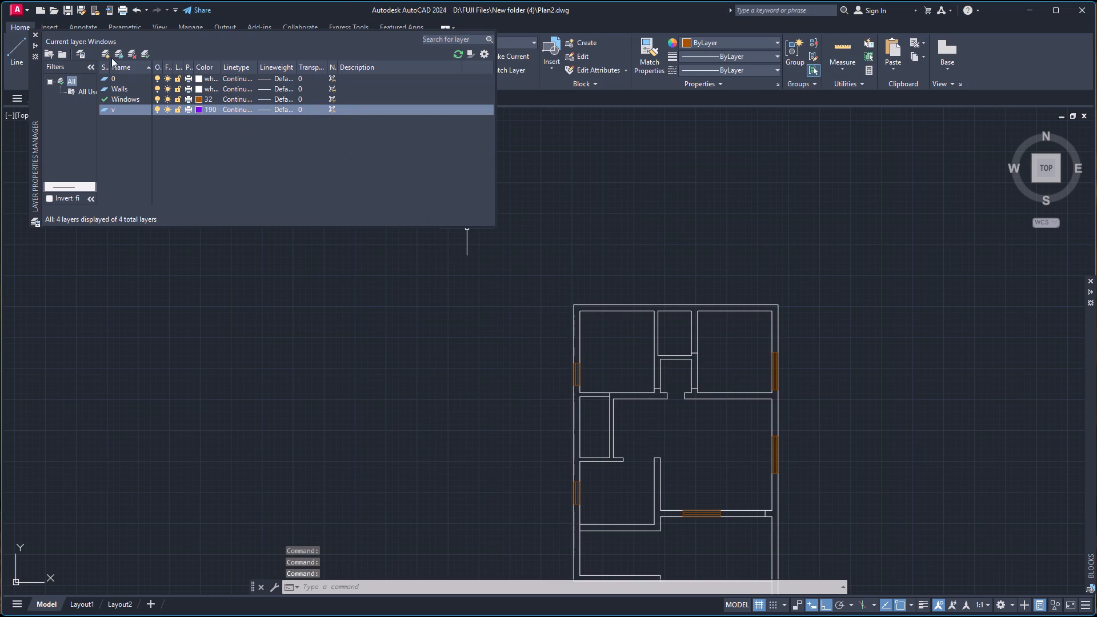
click(149, 54)
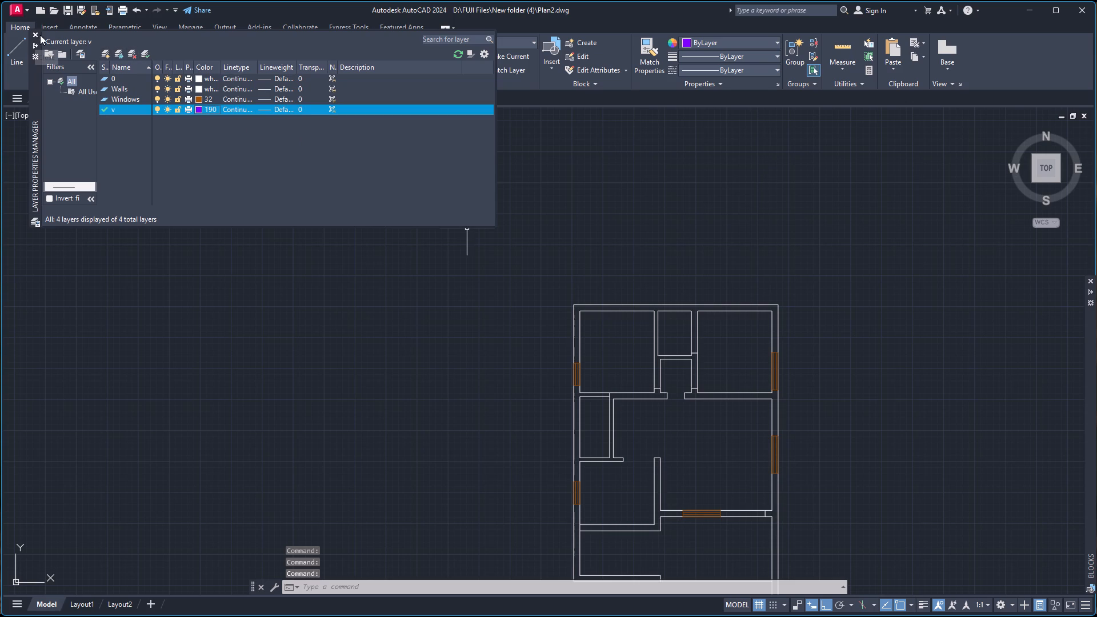
click(35, 34)
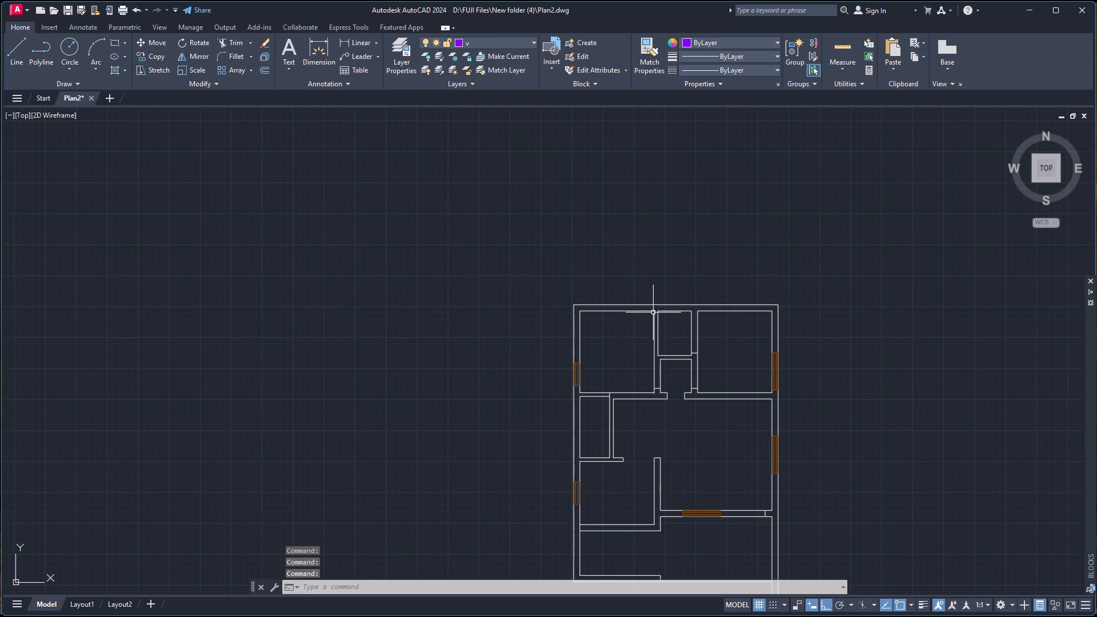
Draw a rectangle 2'-5" wide and about 2'-8" high in the empty area northwest of the floor plan.
click(418, 257)
click(445, 275)
text(re)
key(c)
key(Return)
click(390, 262)
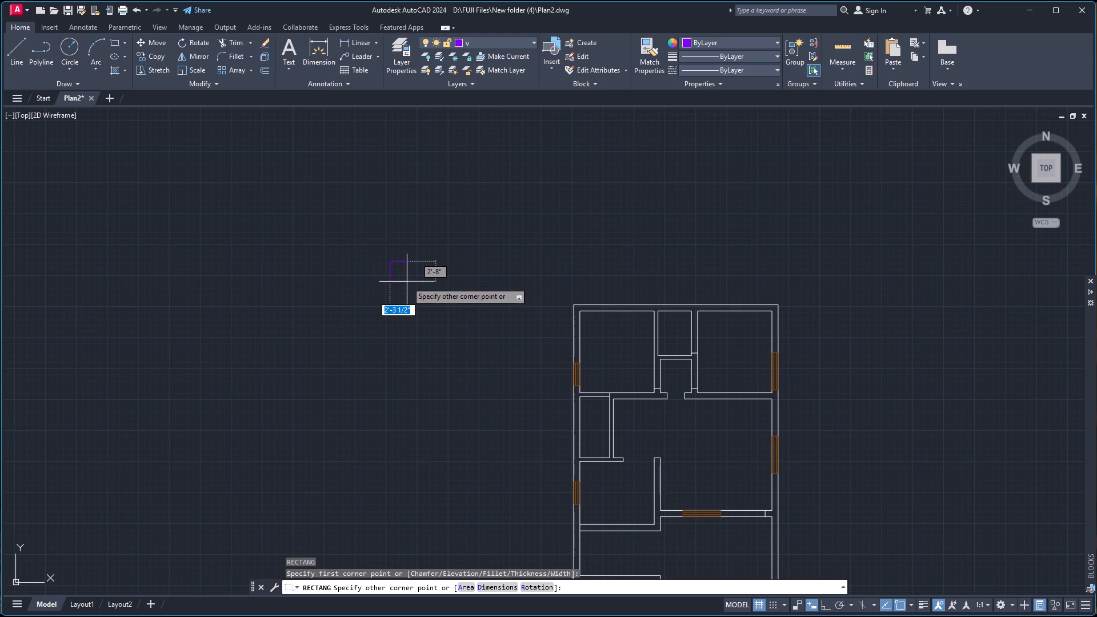
text(2'-)
key(5)
key(Return)
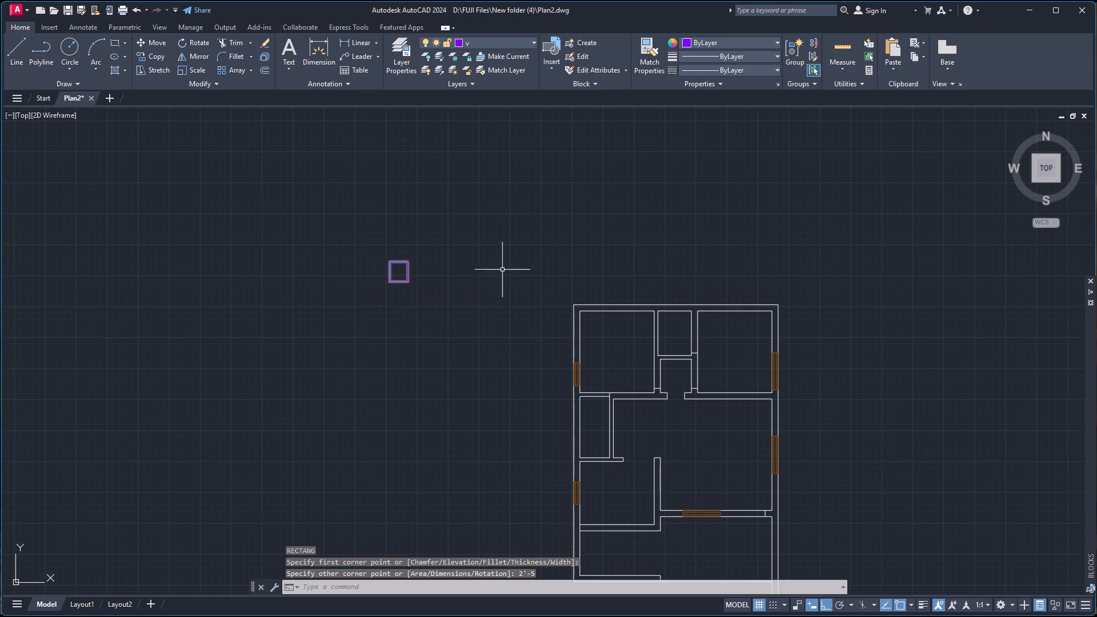
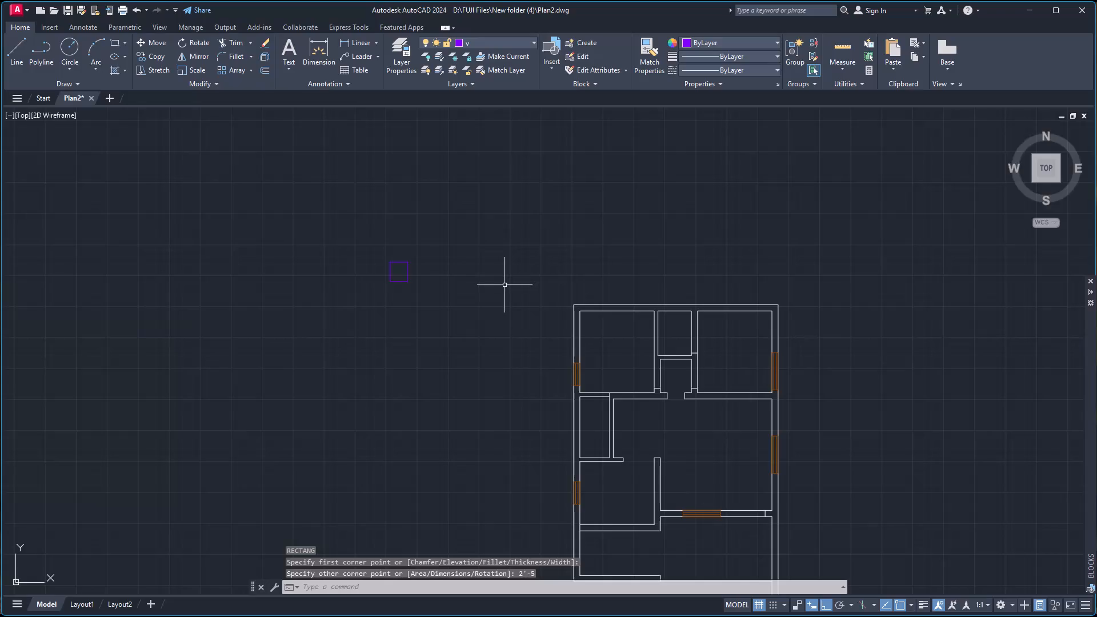
Undo the last rectangle and redraw it 2'-5" wide and 10" high in the empty area northwest of the floor plan.
key(ctrl+z)
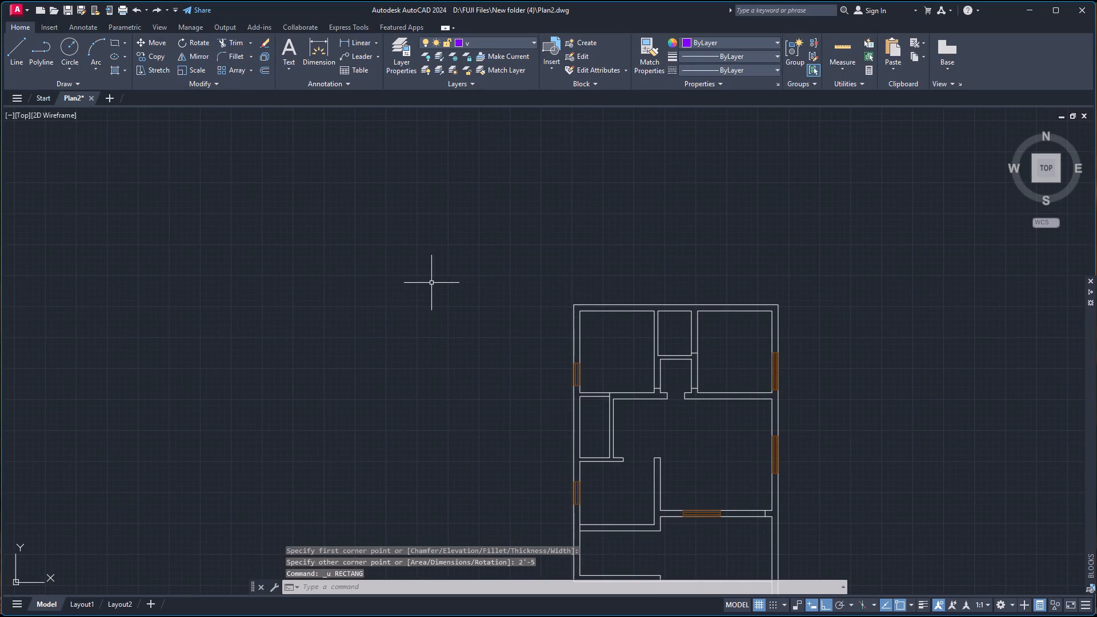
key(r)
key(e)
key(c)
key(Return)
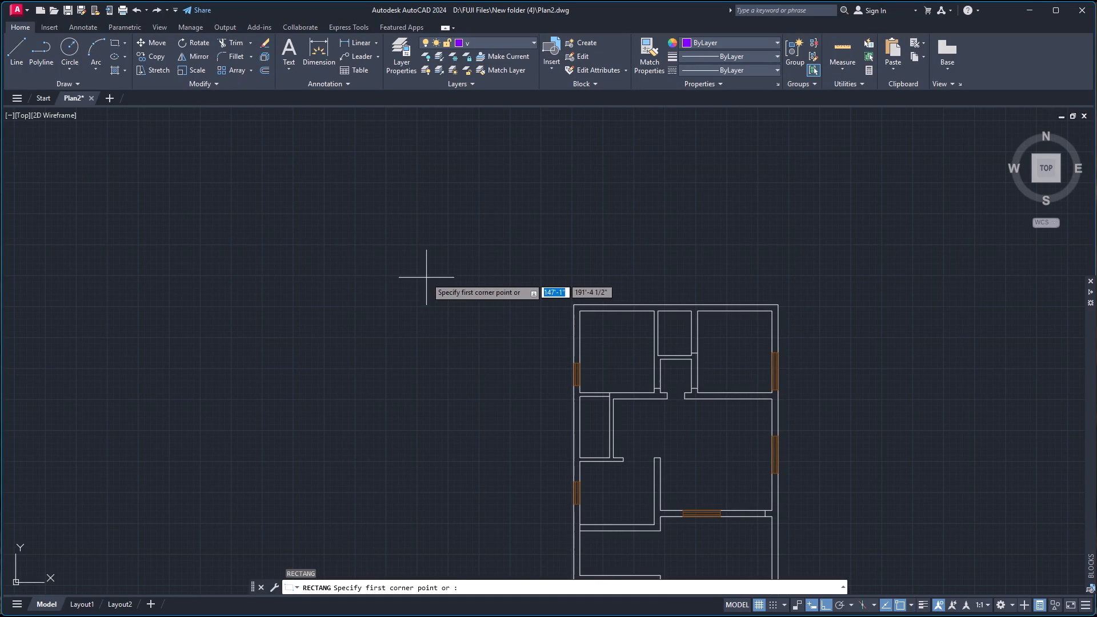
click(386, 275)
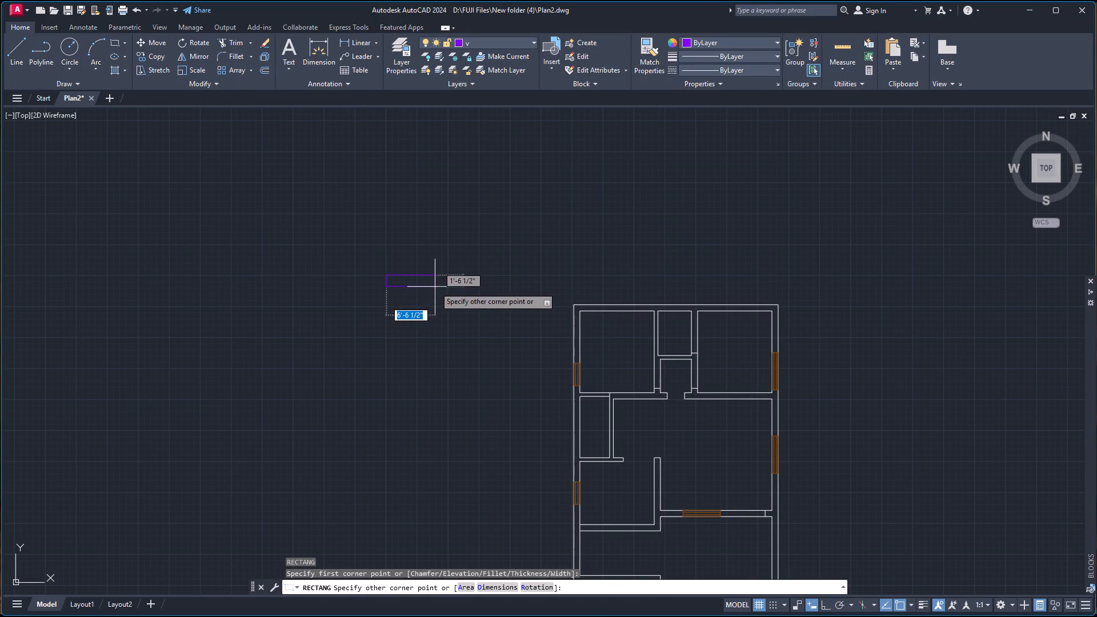
key(2)
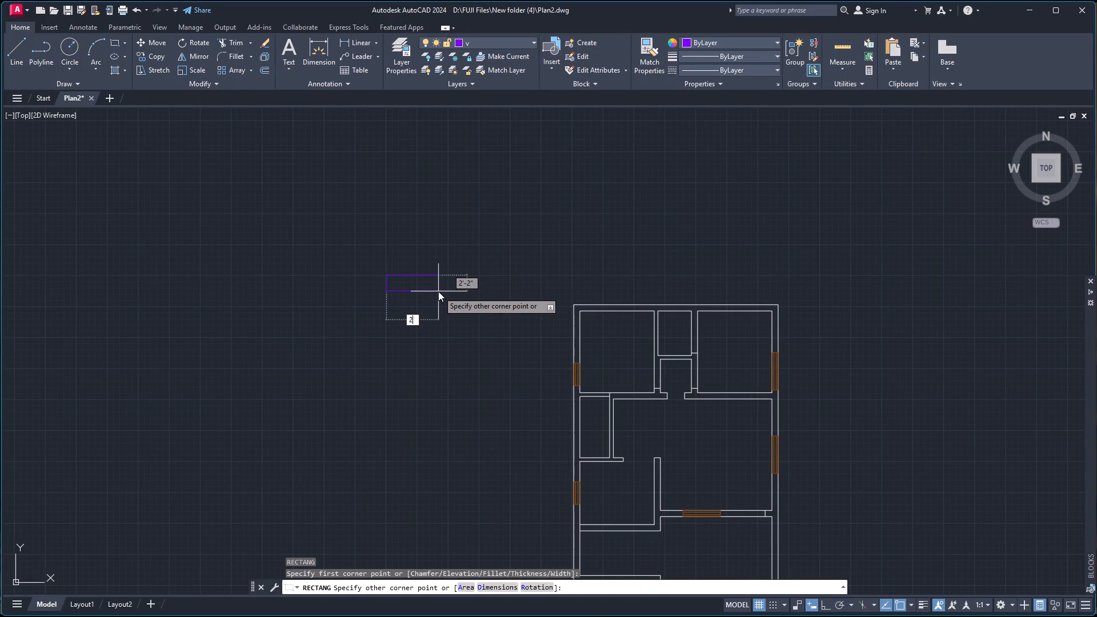
text('-5)
key(Tab)
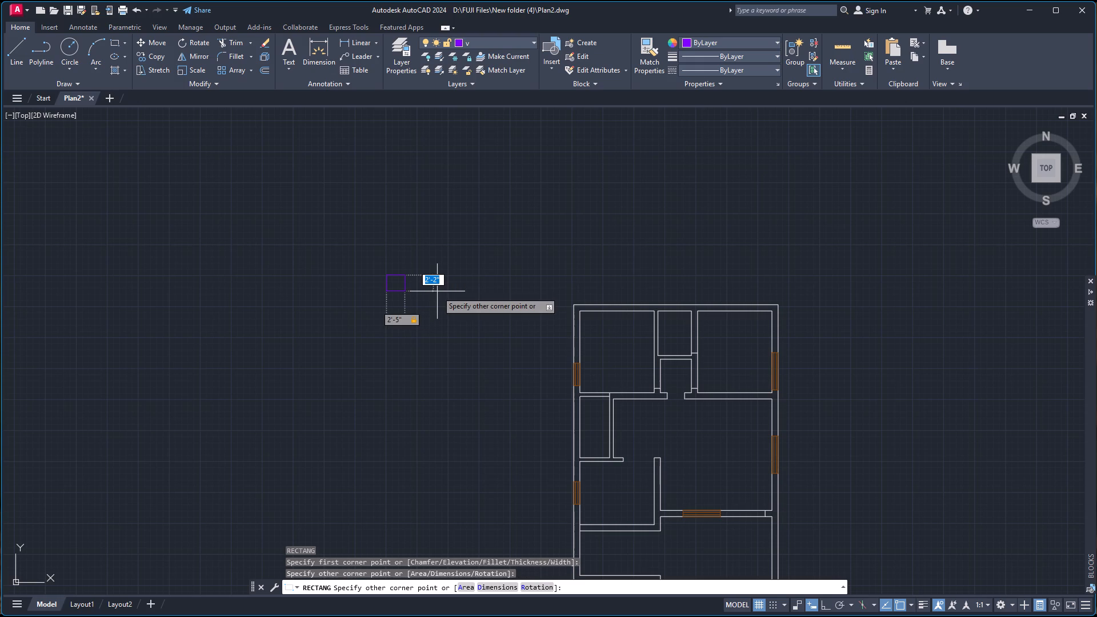
text(10)
key(Return)
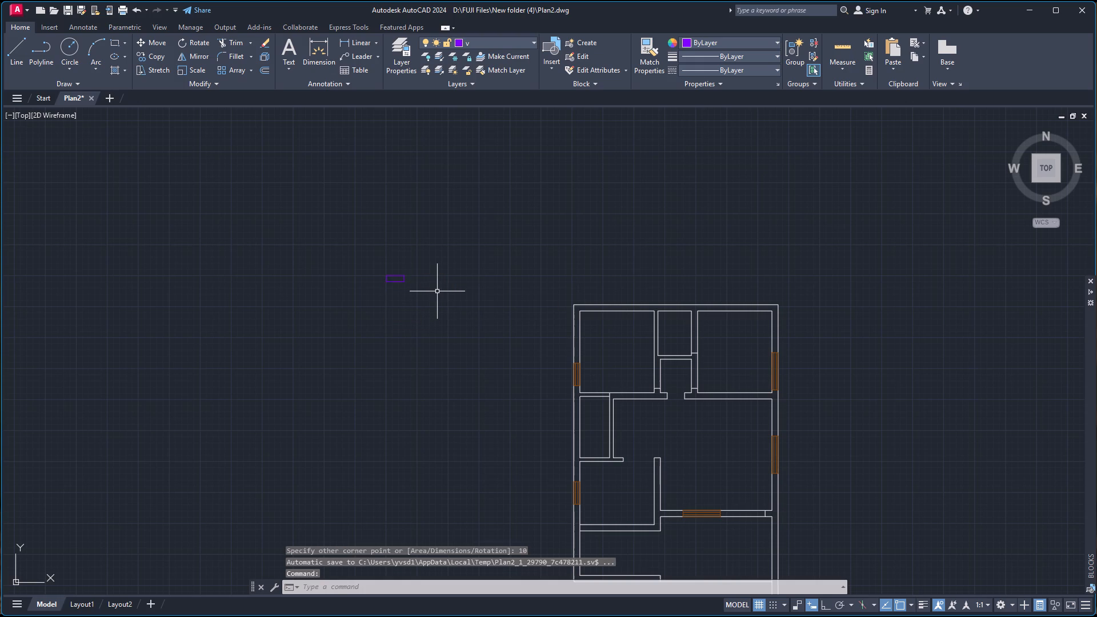
Draw a horizontal line through the middle of the new rectangle, joining the midpoints of its two short sides.
scroll(390, 224, up, 5)
scroll(392, 388, down, 2)
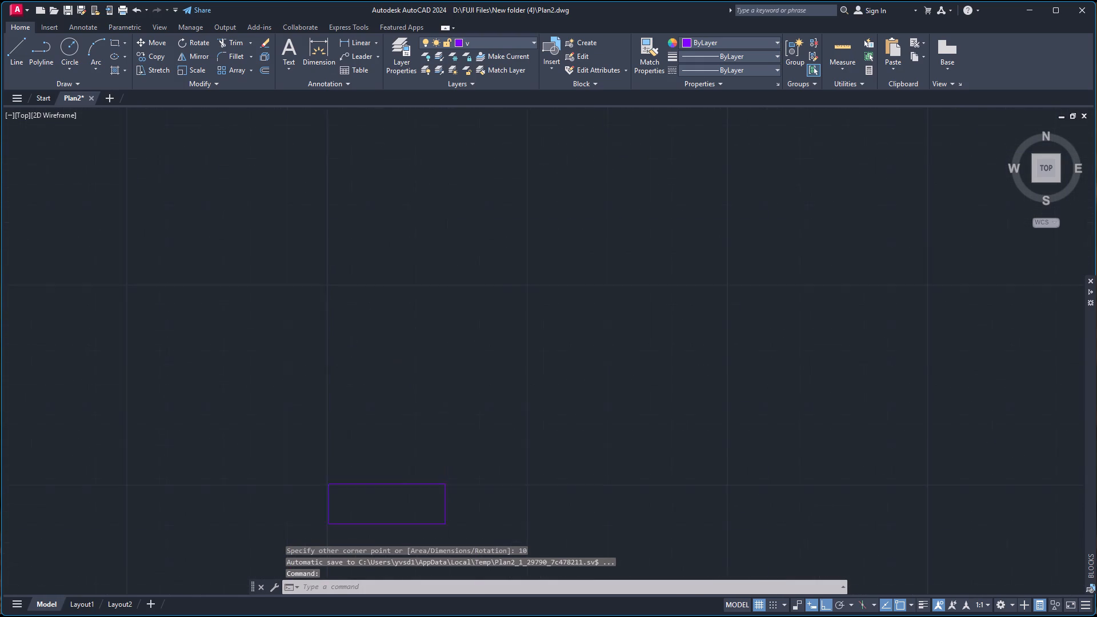
scroll(384, 505, down, 1)
scroll(372, 492, up, 3)
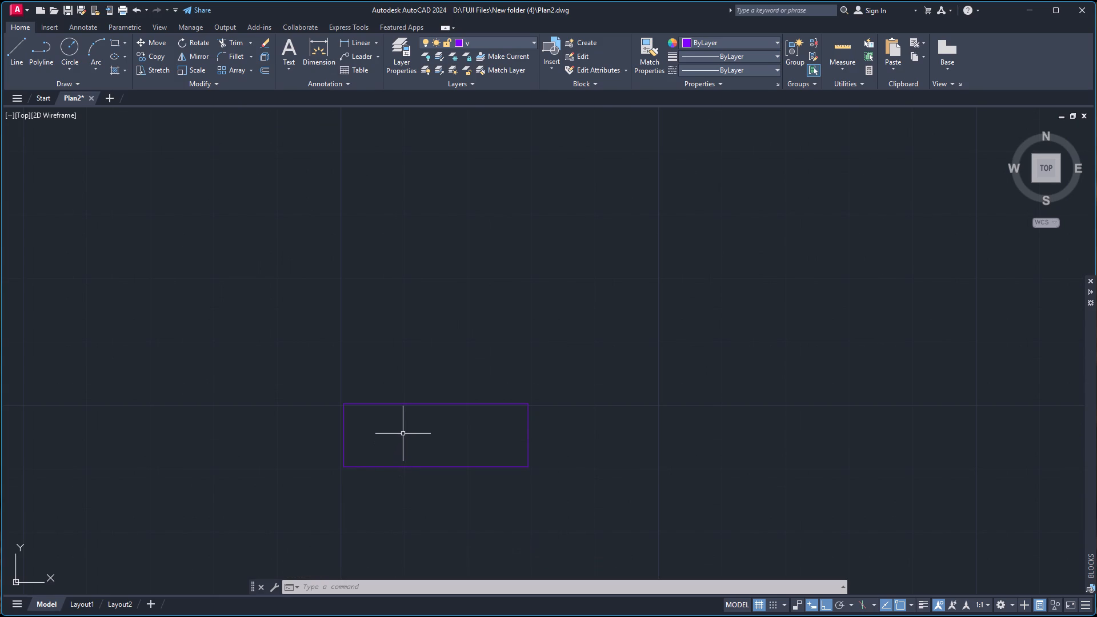
key(l)
key(Return)
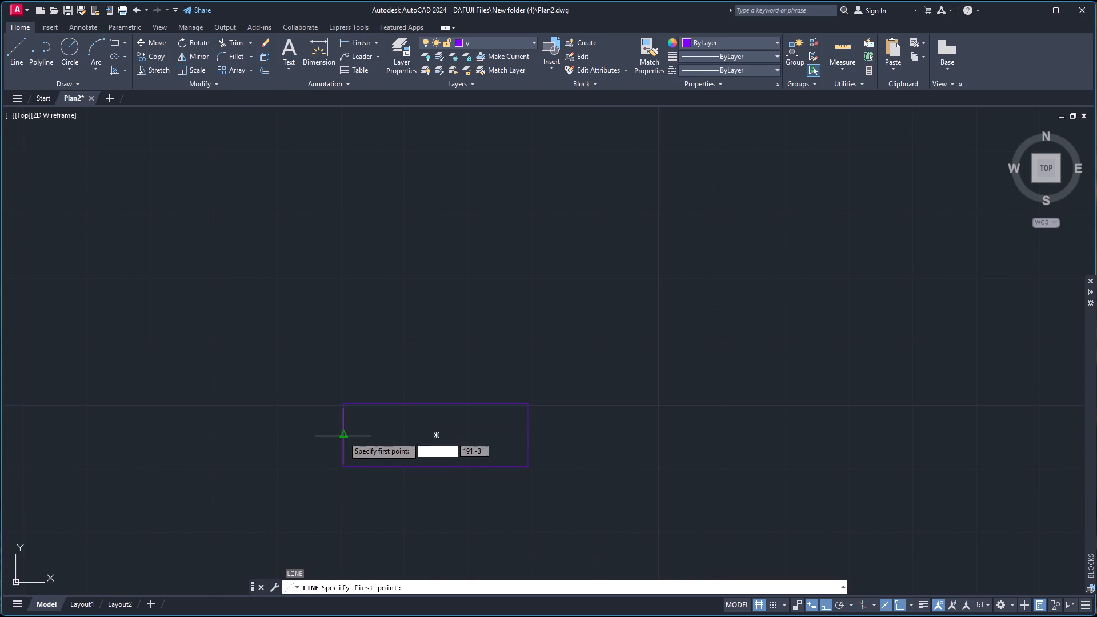
click(343, 436)
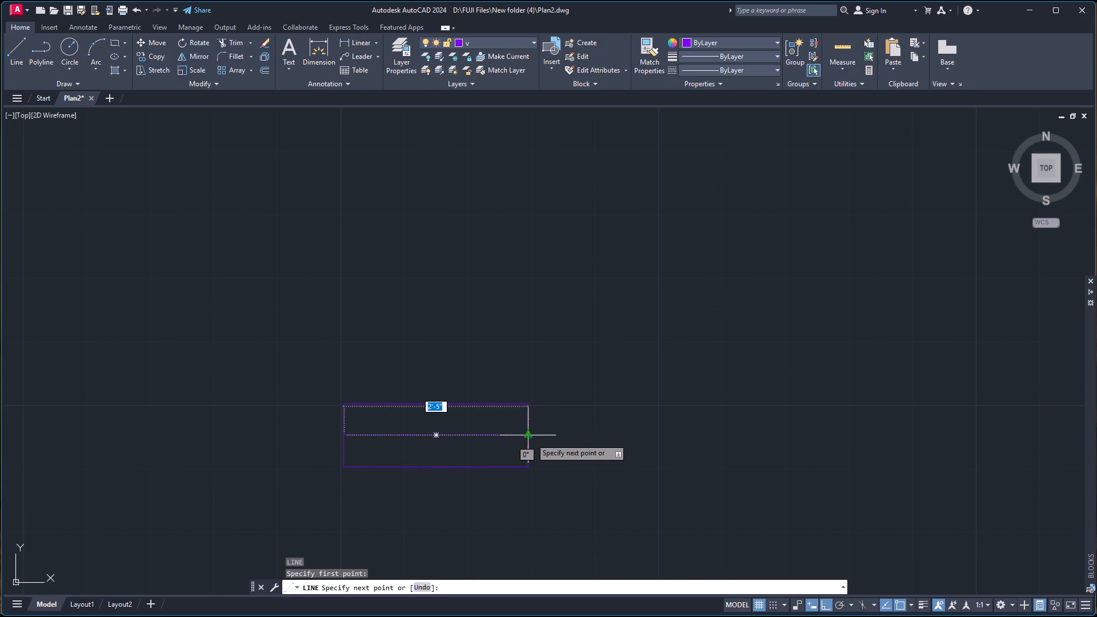
click(530, 438)
key(Escape)
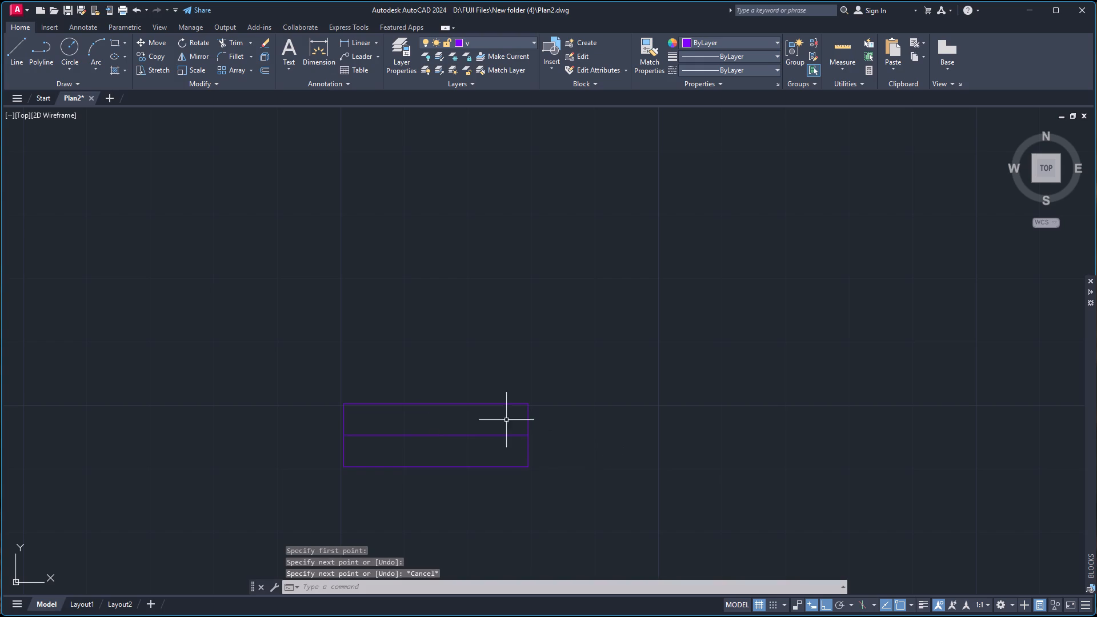
Copy the divided rectangle from its lower edge's midpoint into the north wall, centered between the inner corners of the small middle room.
click(296, 358)
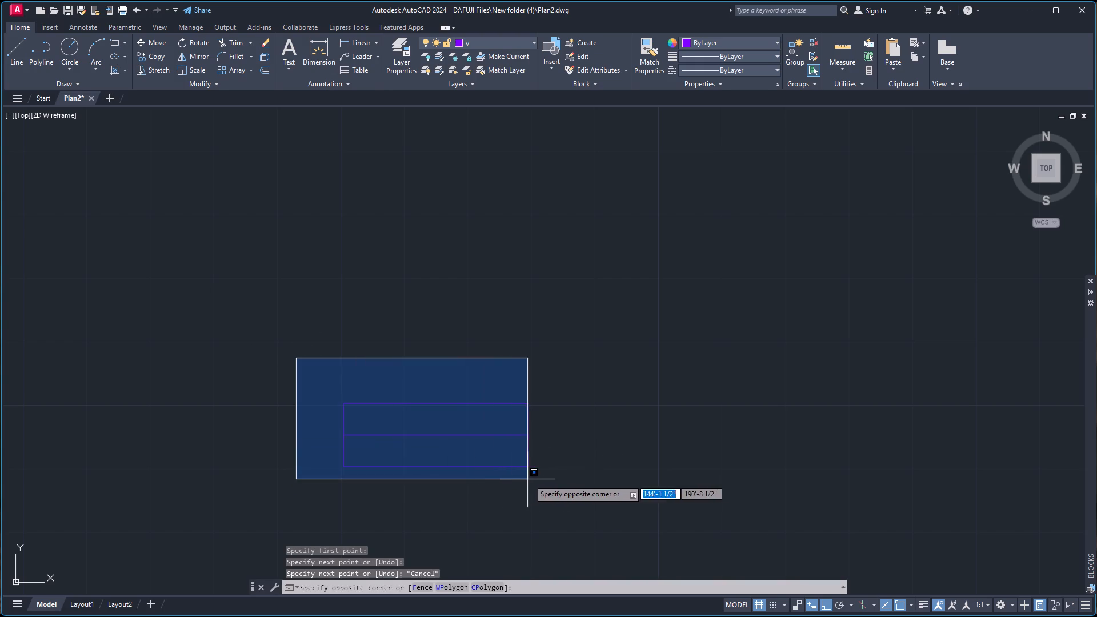
click(534, 480)
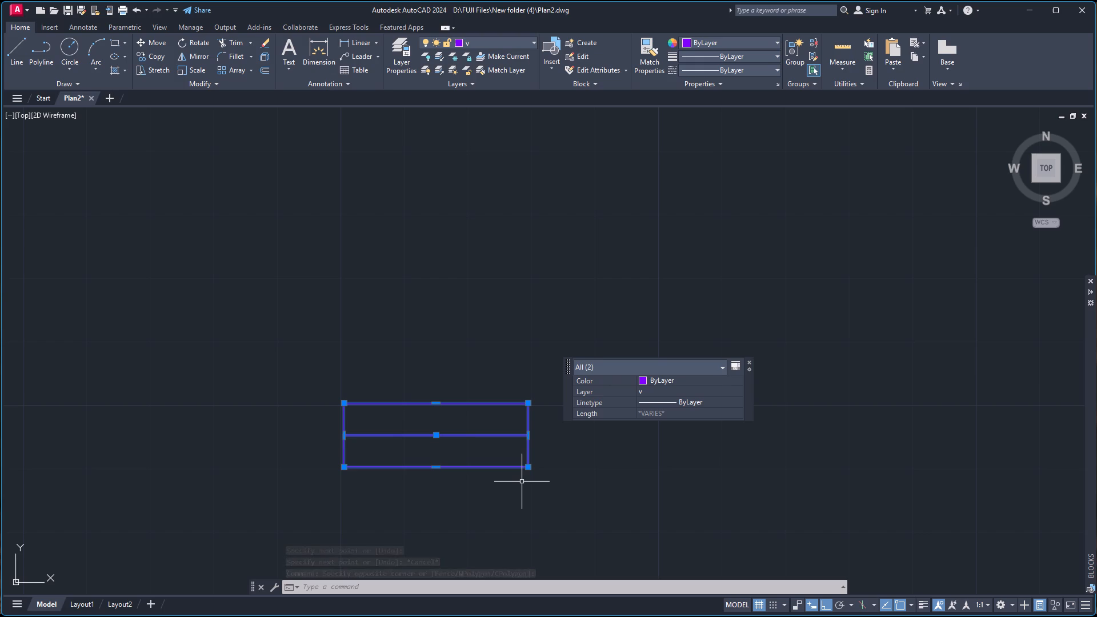
text(co)
key(Return)
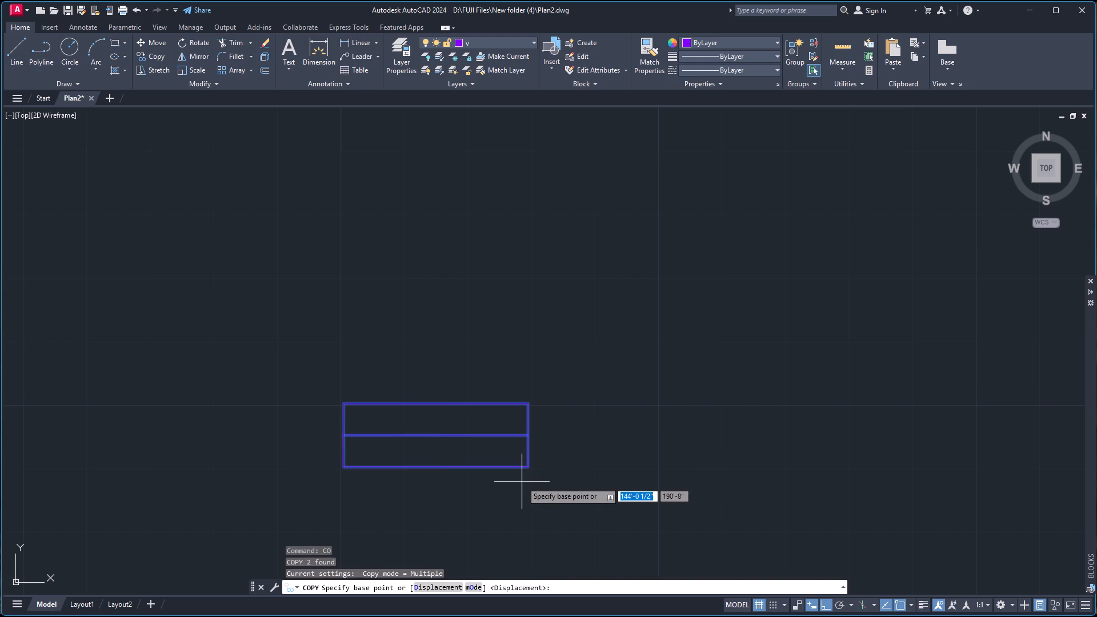
click(435, 468)
scroll(662, 403, down, 4)
scroll(840, 437, down, 5)
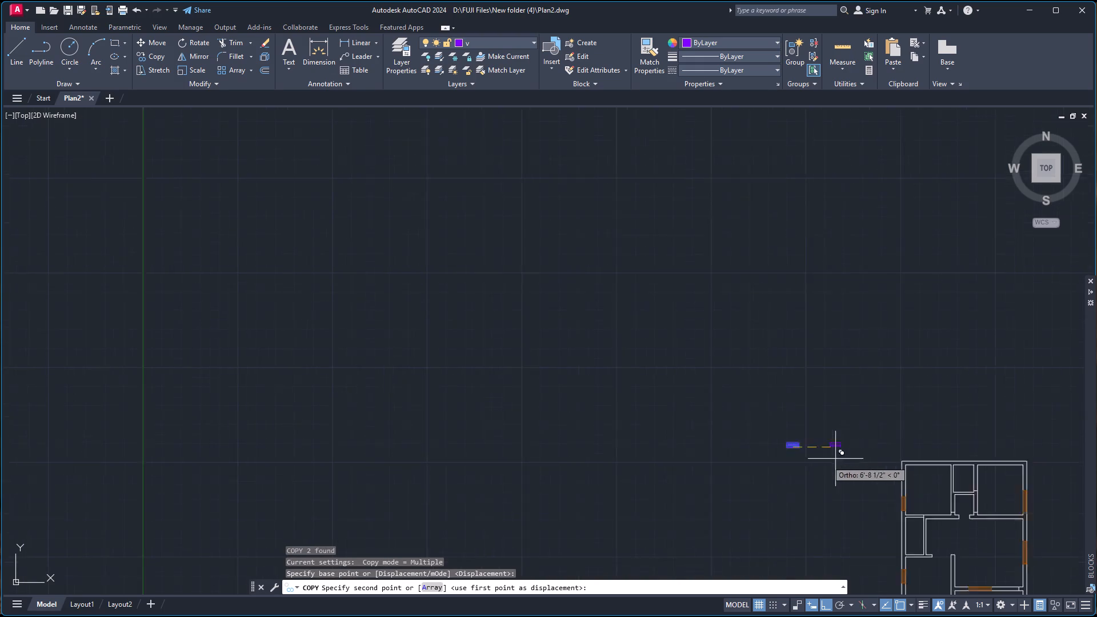
scroll(843, 456, down, 2)
scroll(902, 461, up, 4)
scroll(808, 450, up, 1)
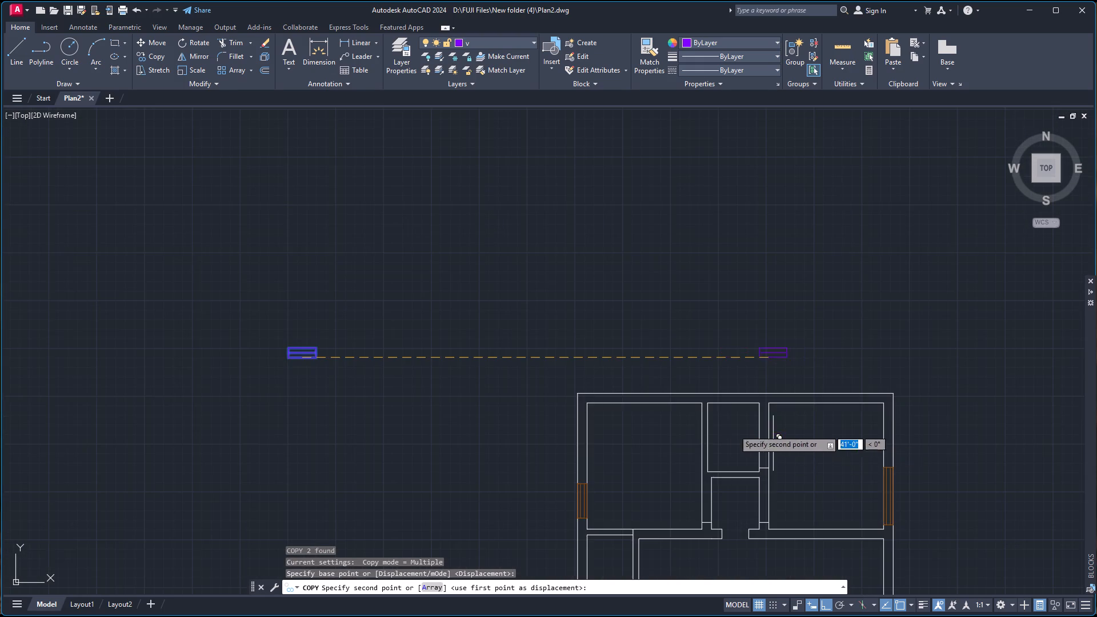
scroll(724, 423, up, 2)
right_click(726, 395)
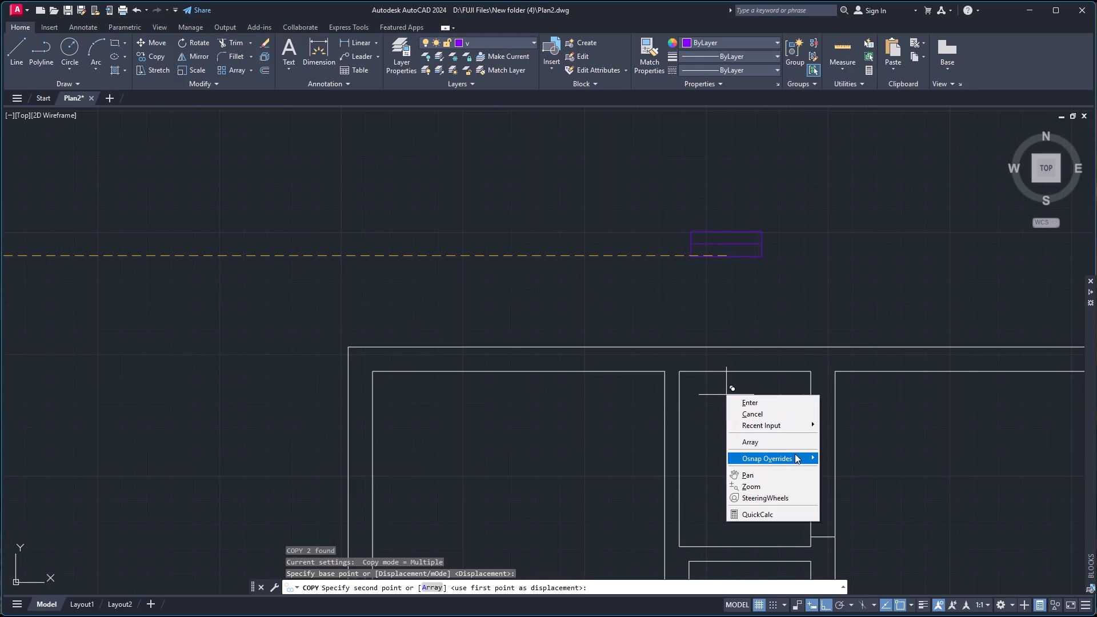
click(795, 454)
click(883, 226)
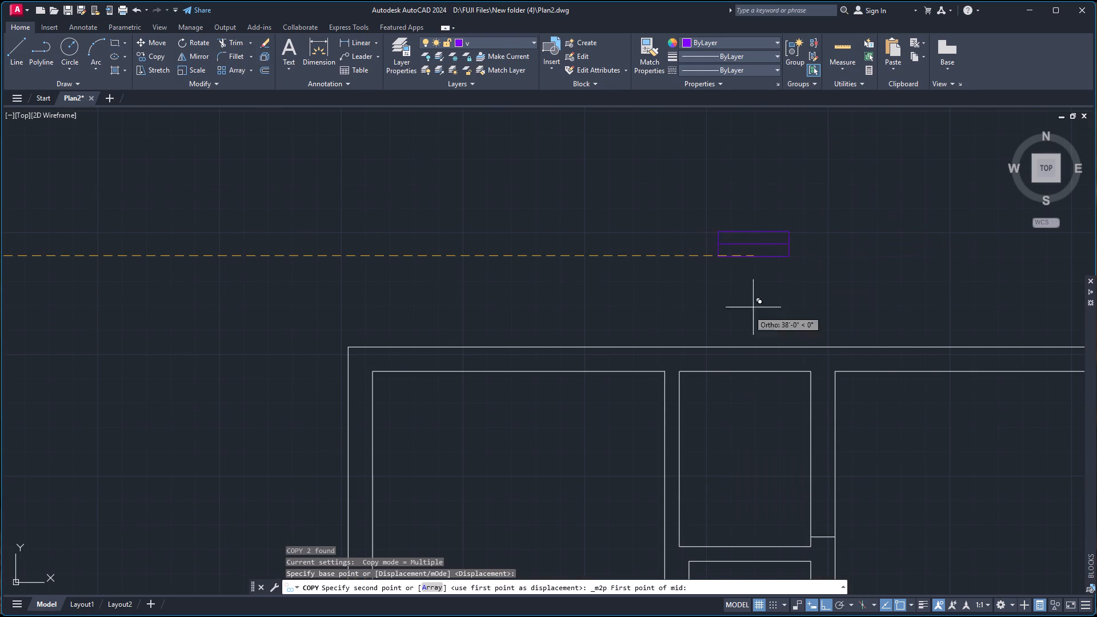
click(680, 368)
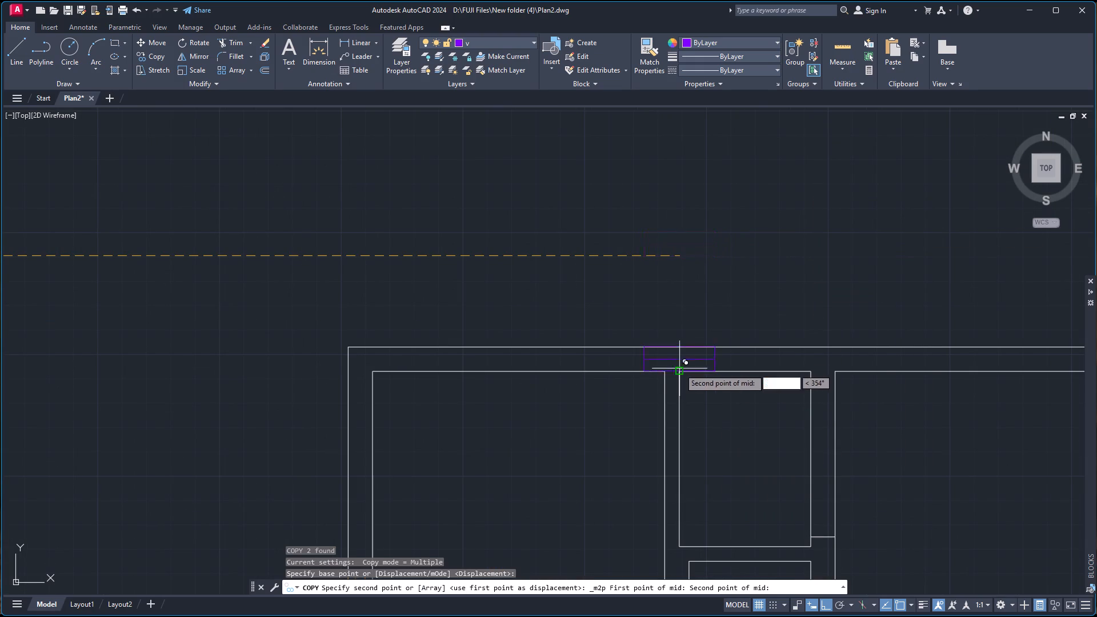
click(807, 371)
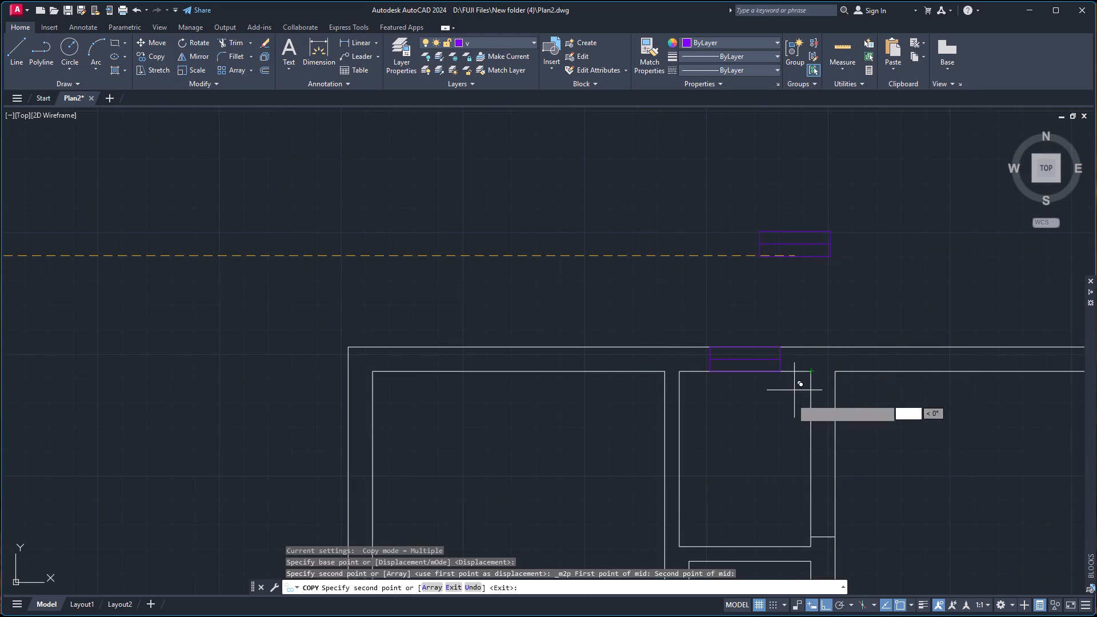
scroll(659, 425, down, 3)
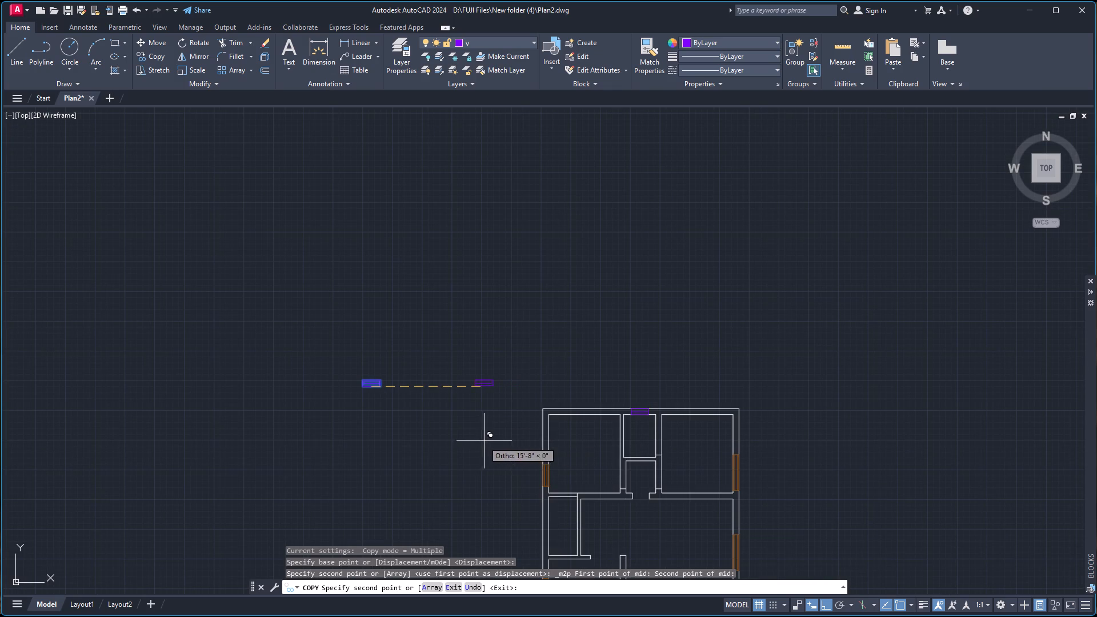
key(Escape)
Rotate the original divided rectangle 90° to vertical about the midpoint of its lower edge.
click(353, 364)
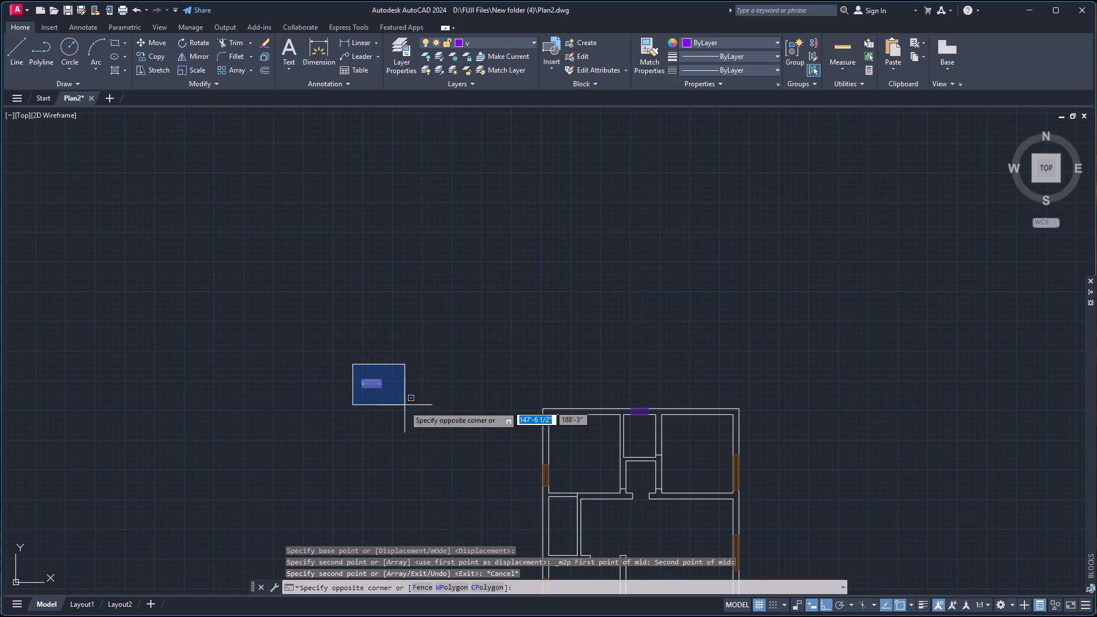
click(404, 406)
text(ro)
key(Return)
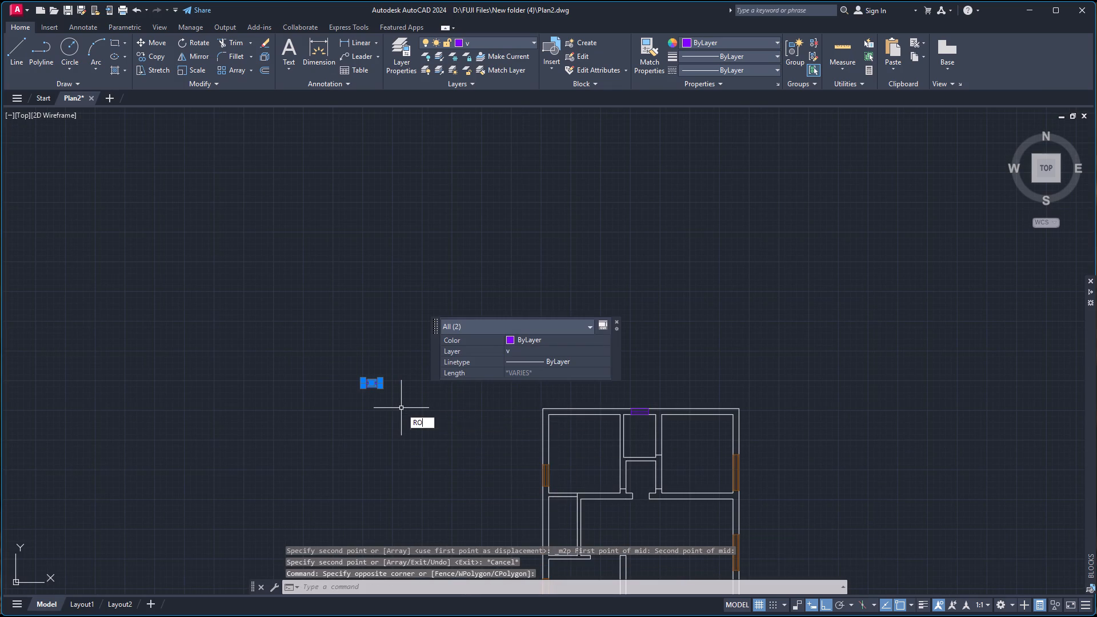
scroll(373, 384, up, 3)
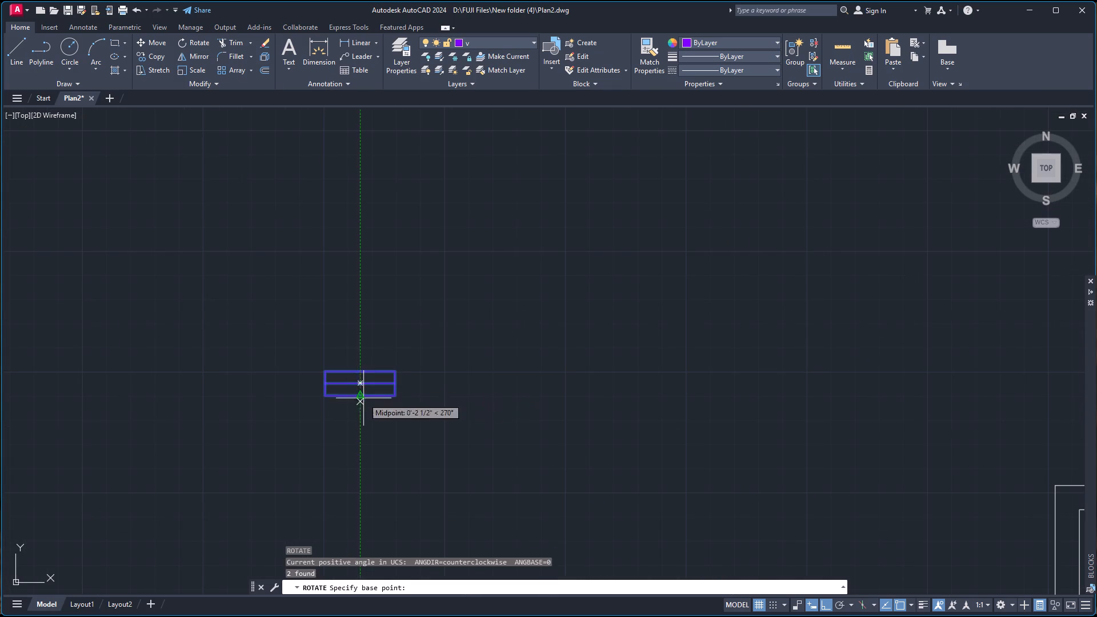
click(361, 396)
click(366, 338)
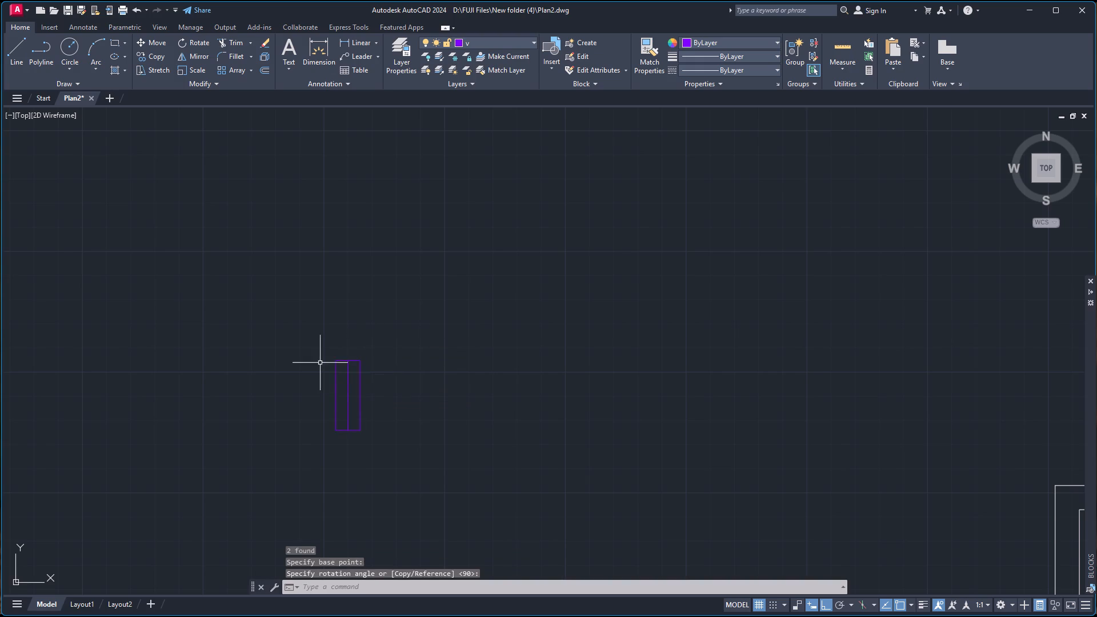
Copy the vertical divided rectangle from its east edge's midpoint onto the west wall's inner face, beside the small room between the two windows.
click(306, 336)
click(371, 456)
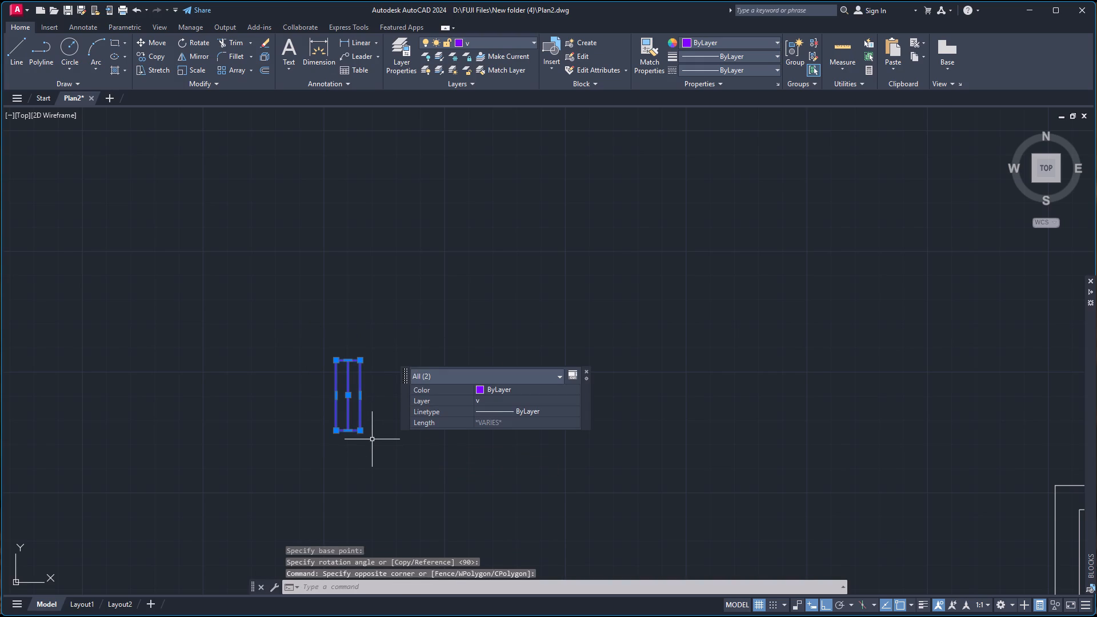
text(co)
key(Return)
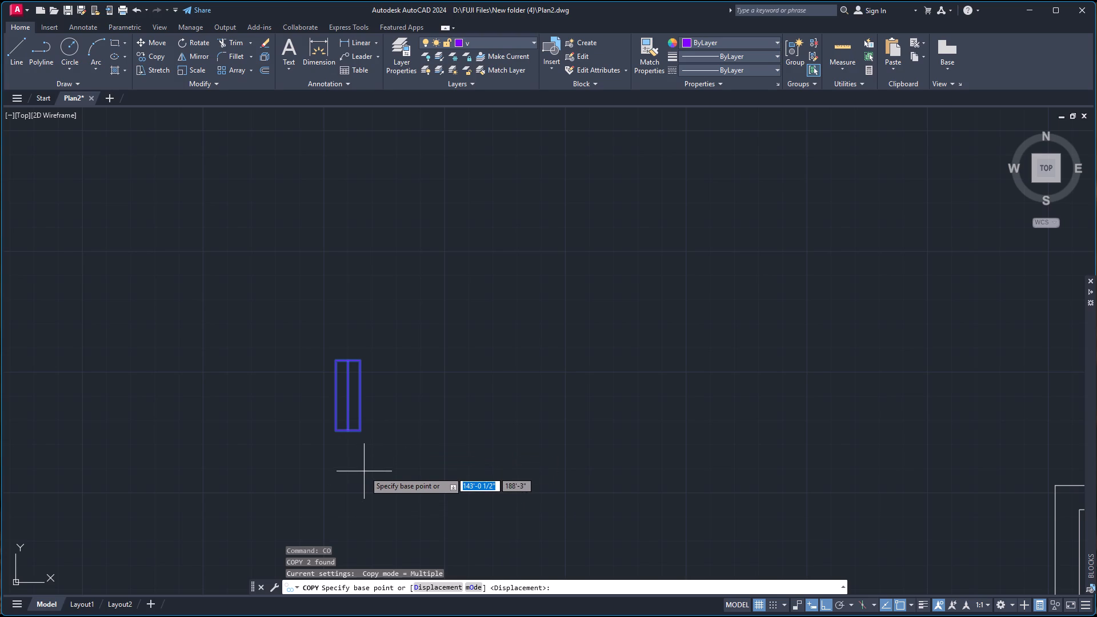
click(361, 396)
scroll(418, 424, down, 3)
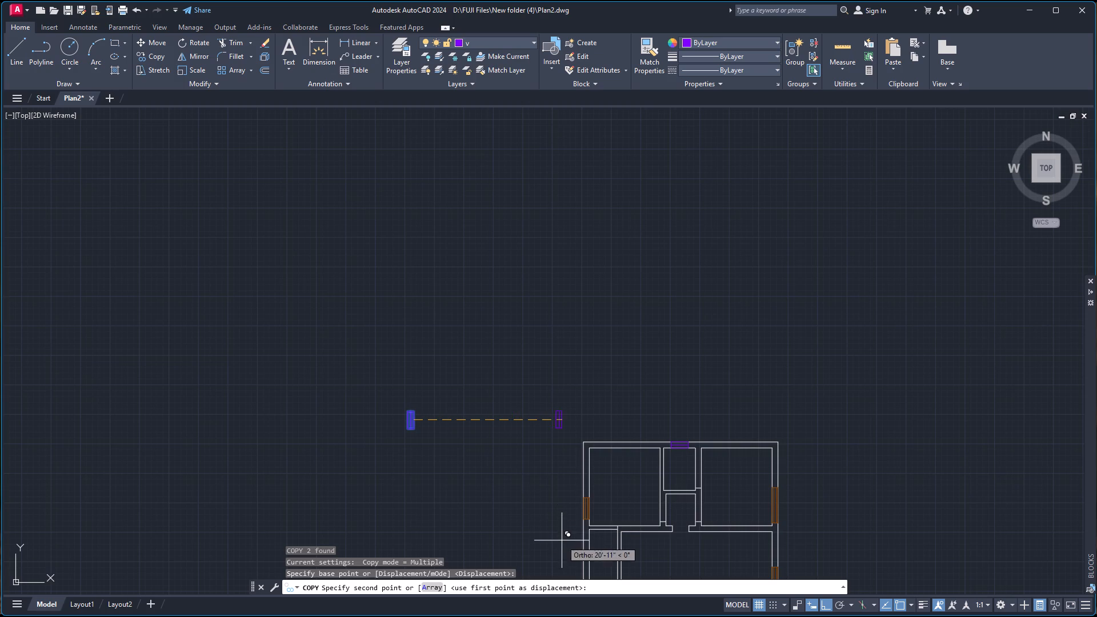
scroll(571, 546, down, 1)
scroll(587, 566, up, 2)
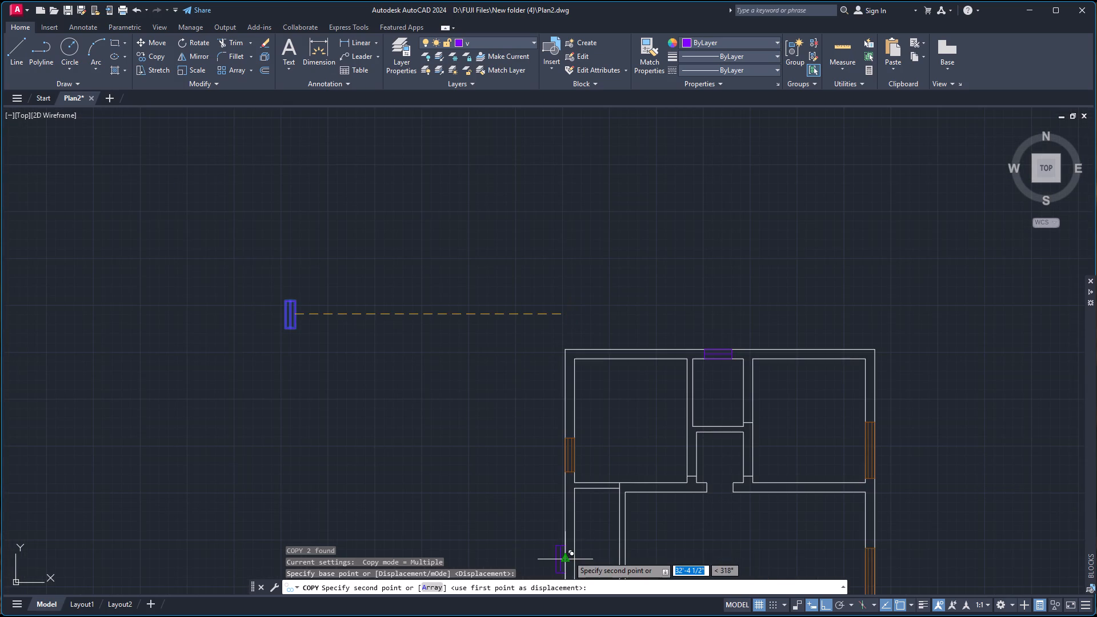
scroll(572, 556, down, 4)
scroll(572, 564, up, 5)
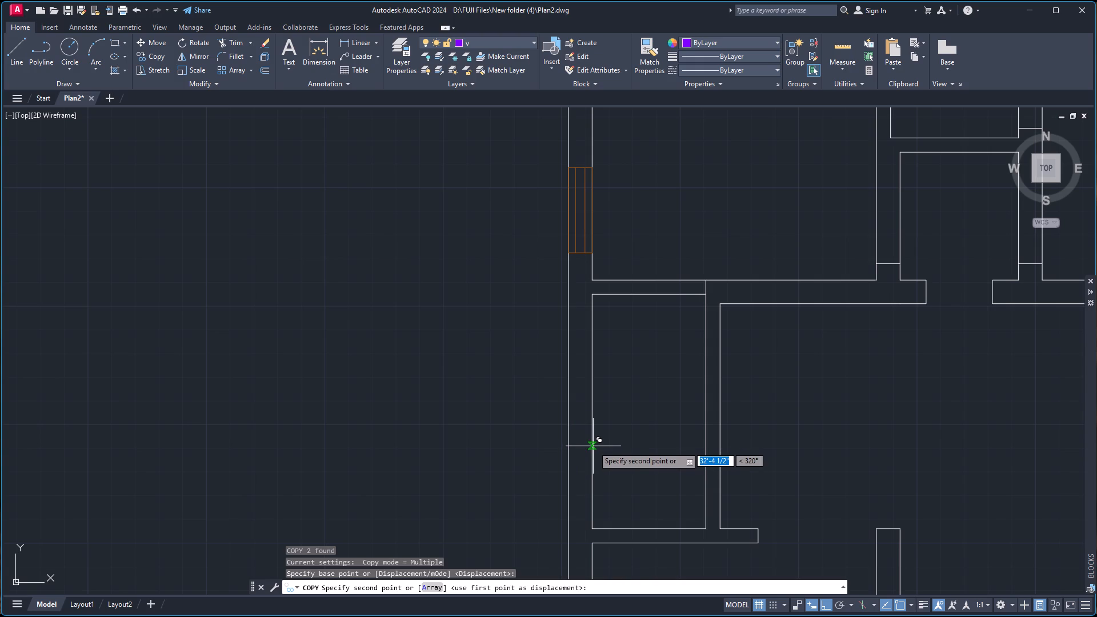
click(593, 446)
key(Escape)
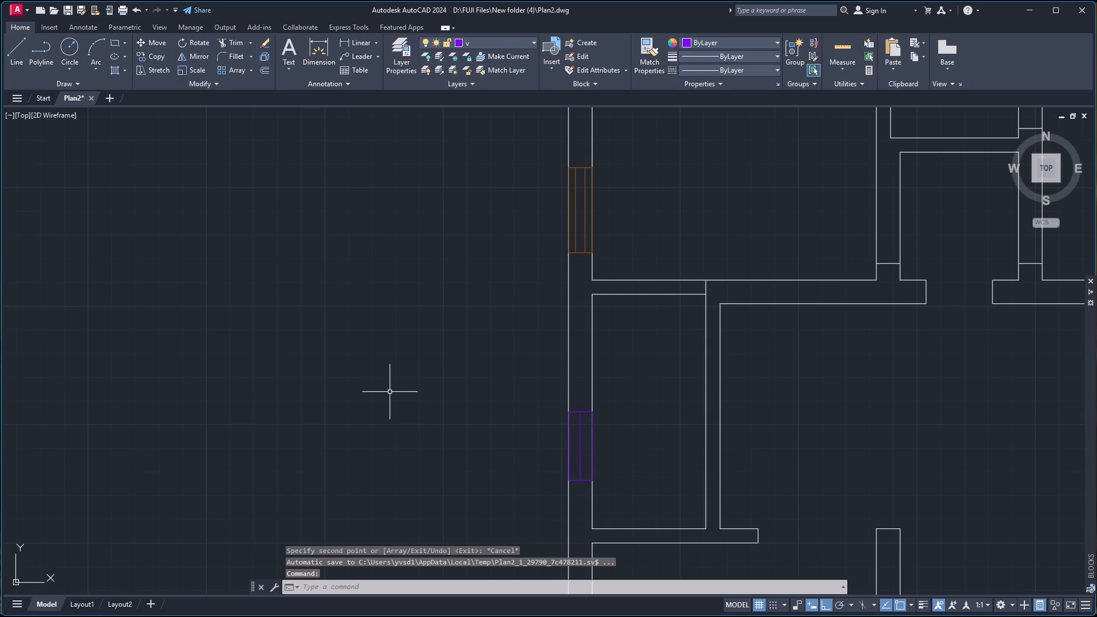
Delete the leftover vertical divided rectangle from the empty area northwest of the floor plan.
scroll(393, 359, down, 4)
scroll(295, 245, up, 3)
drag(361, 315, 366, 316)
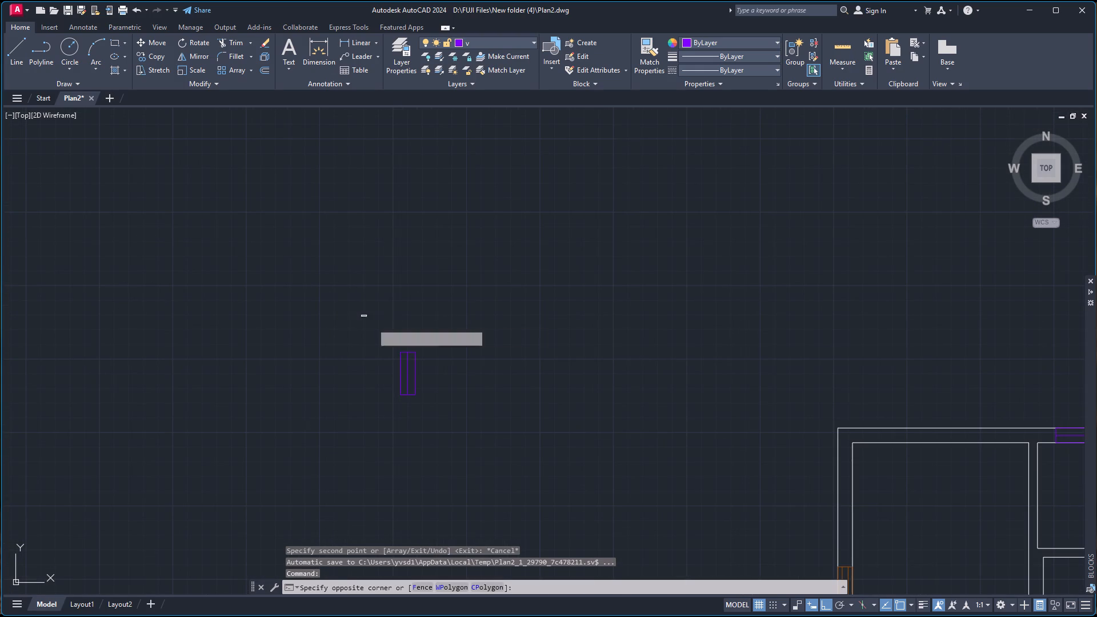
click(482, 468)
key(Delete)
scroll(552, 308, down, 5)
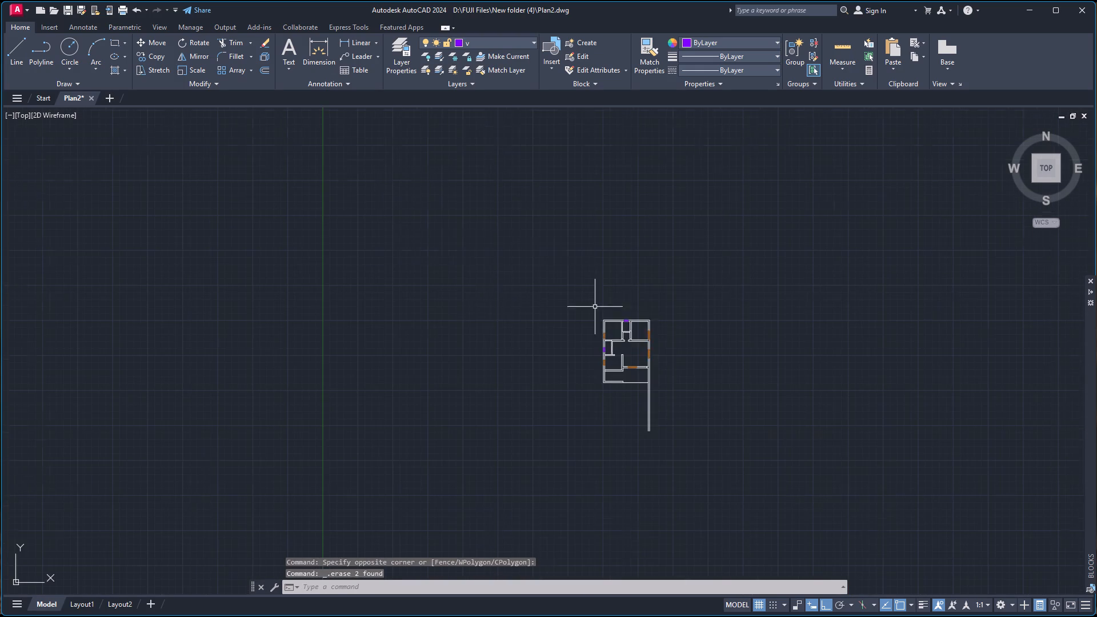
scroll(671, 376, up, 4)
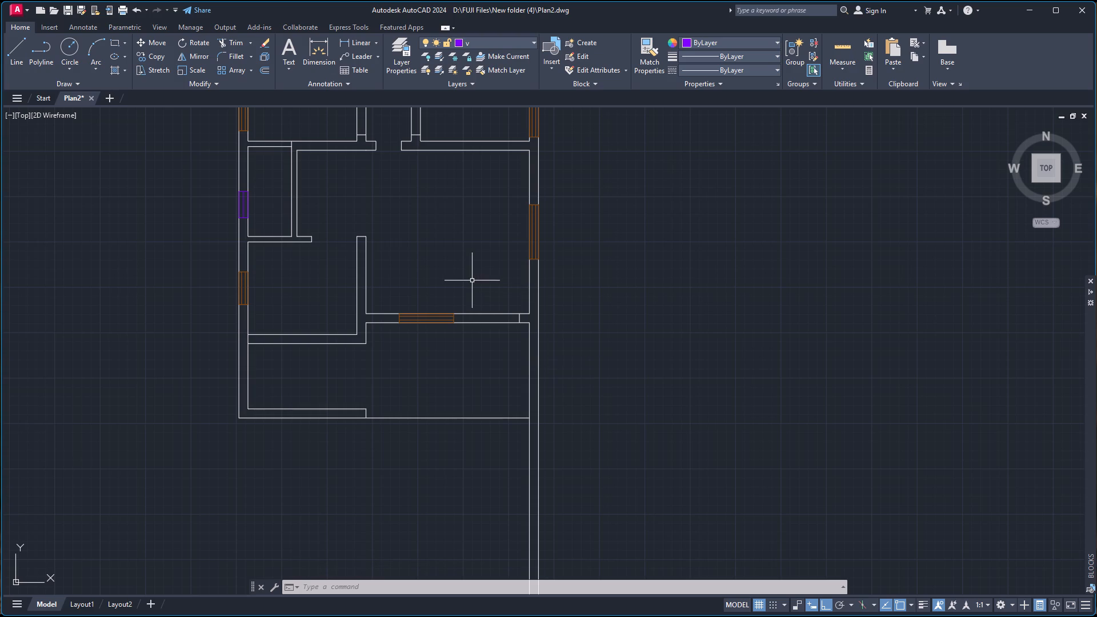
Create a layer named pillar with index color 210 and set it as the current layer.
click(405, 47)
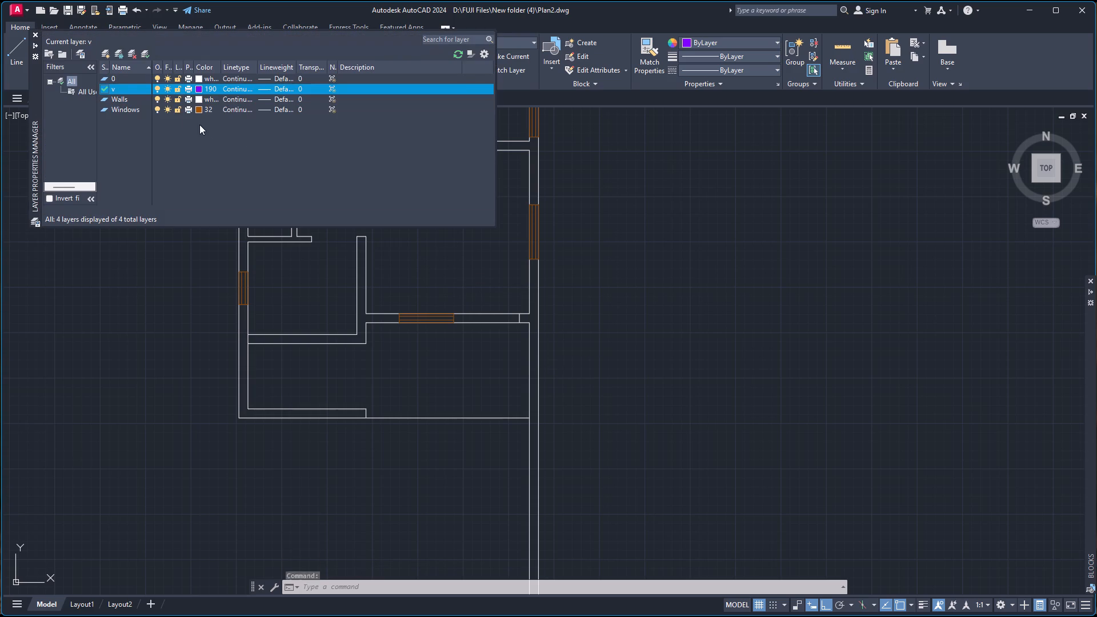
click(105, 55)
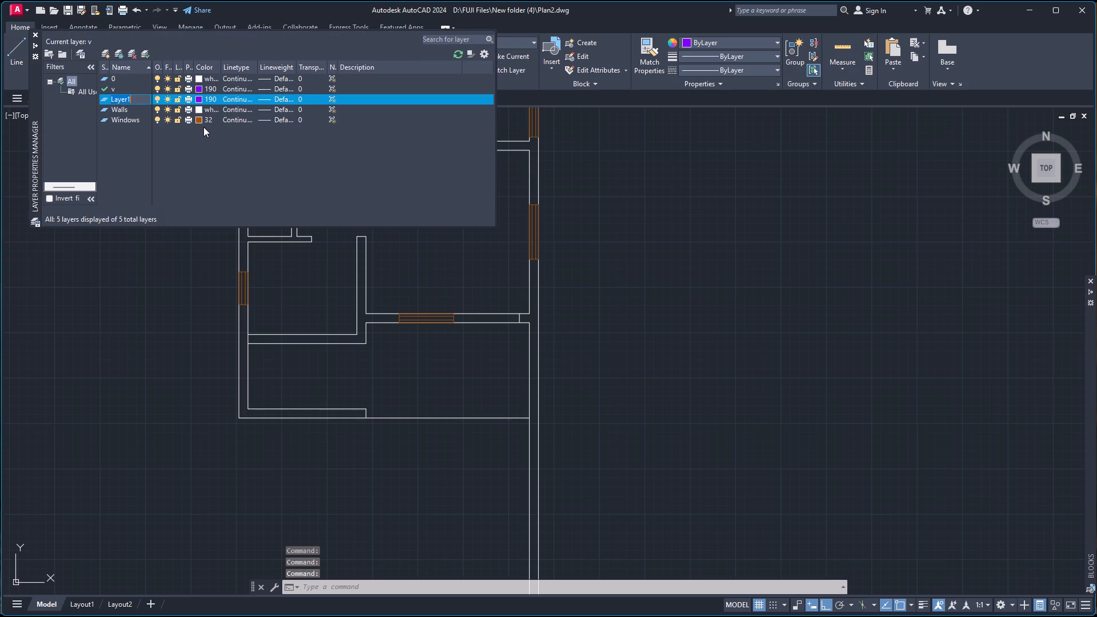
text(pillar)
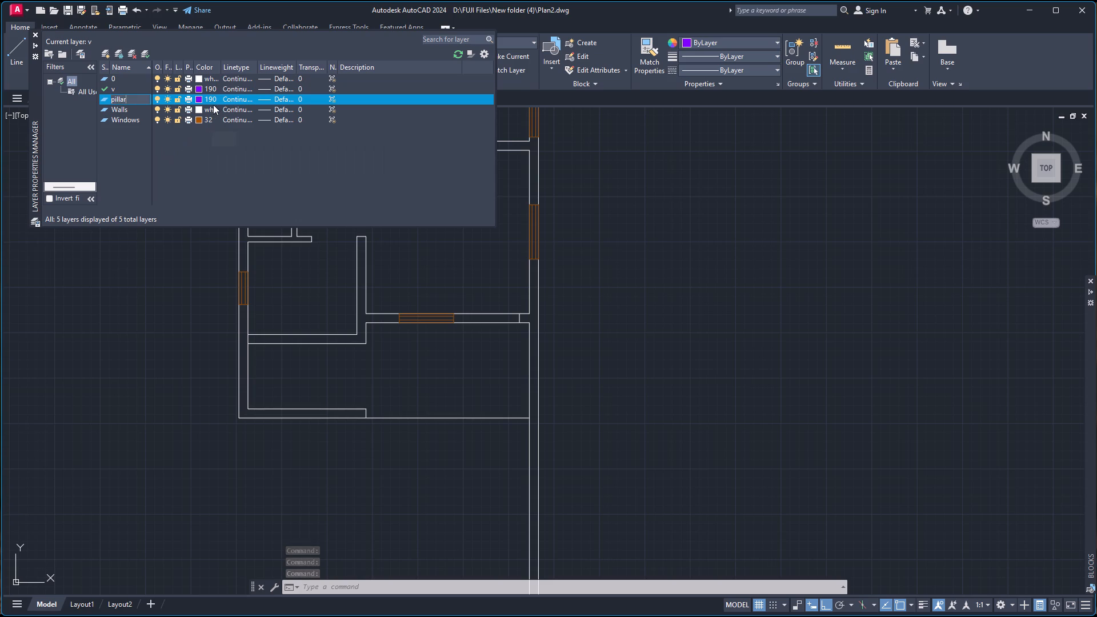
click(197, 100)
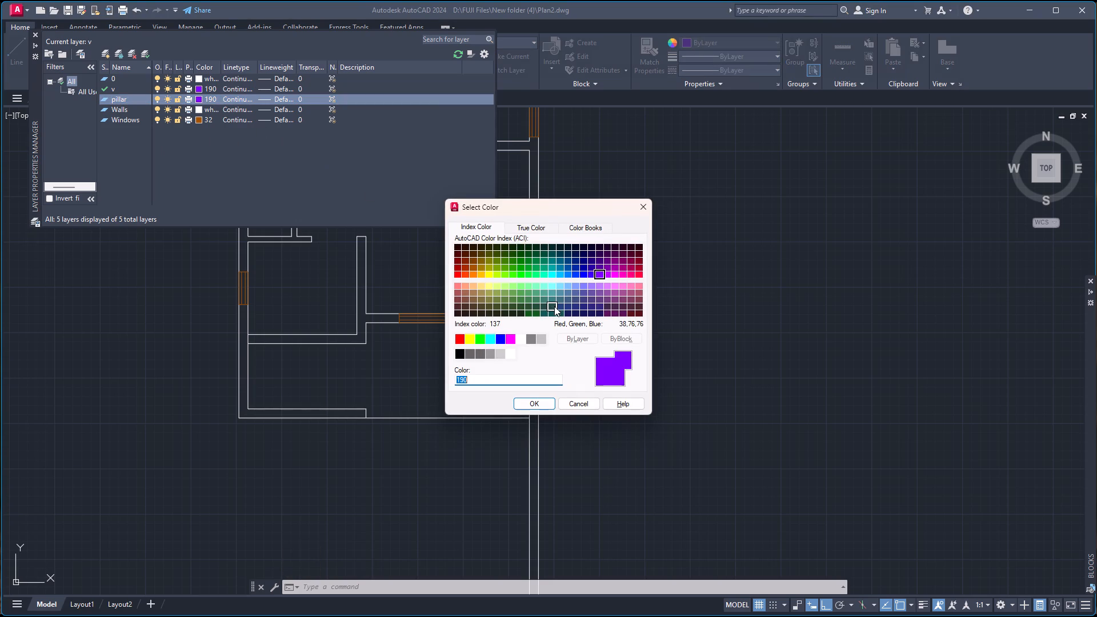
click(615, 274)
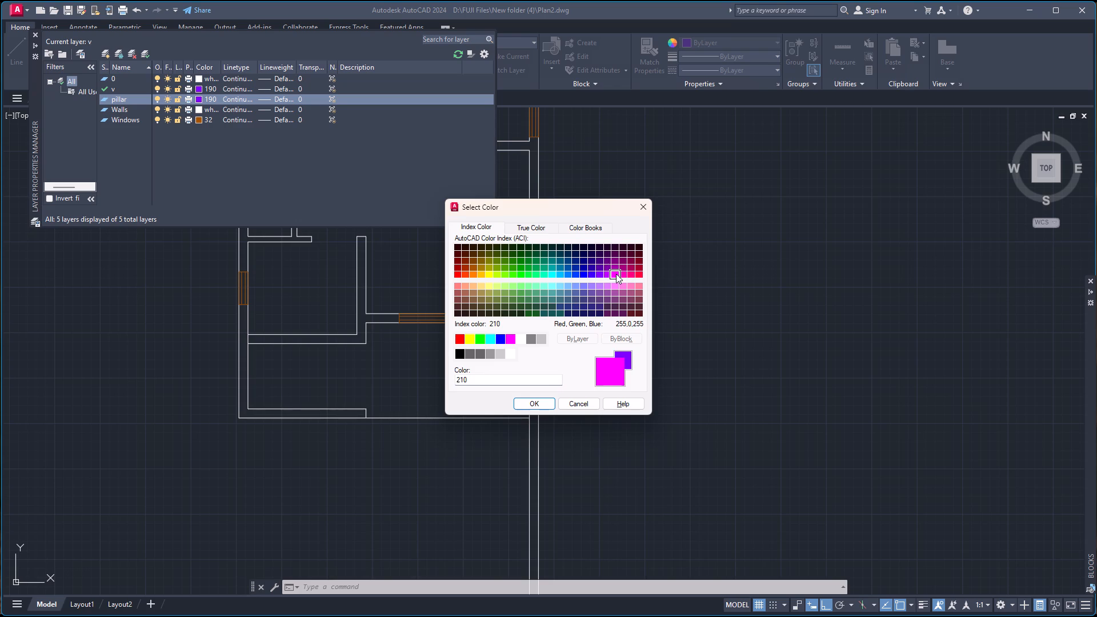
click(541, 403)
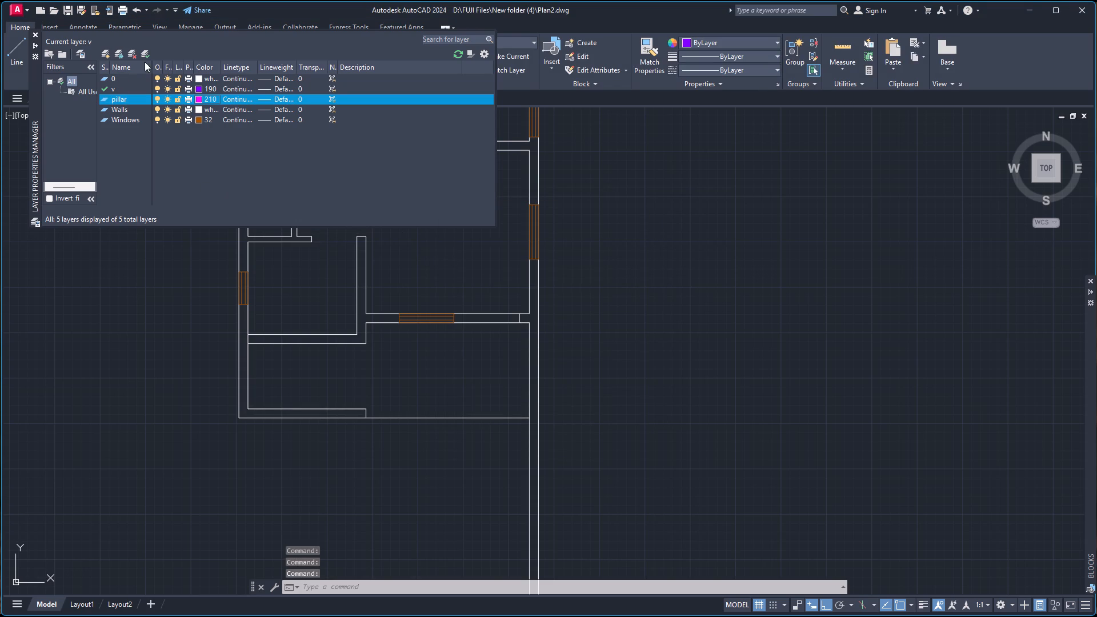
click(145, 54)
click(608, 320)
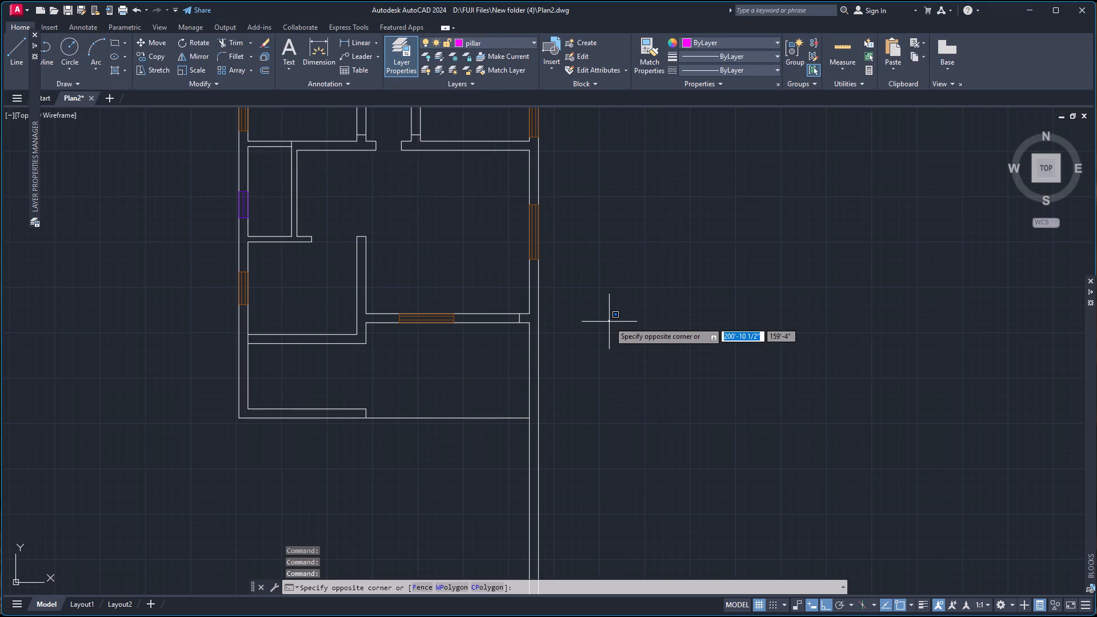
click(623, 315)
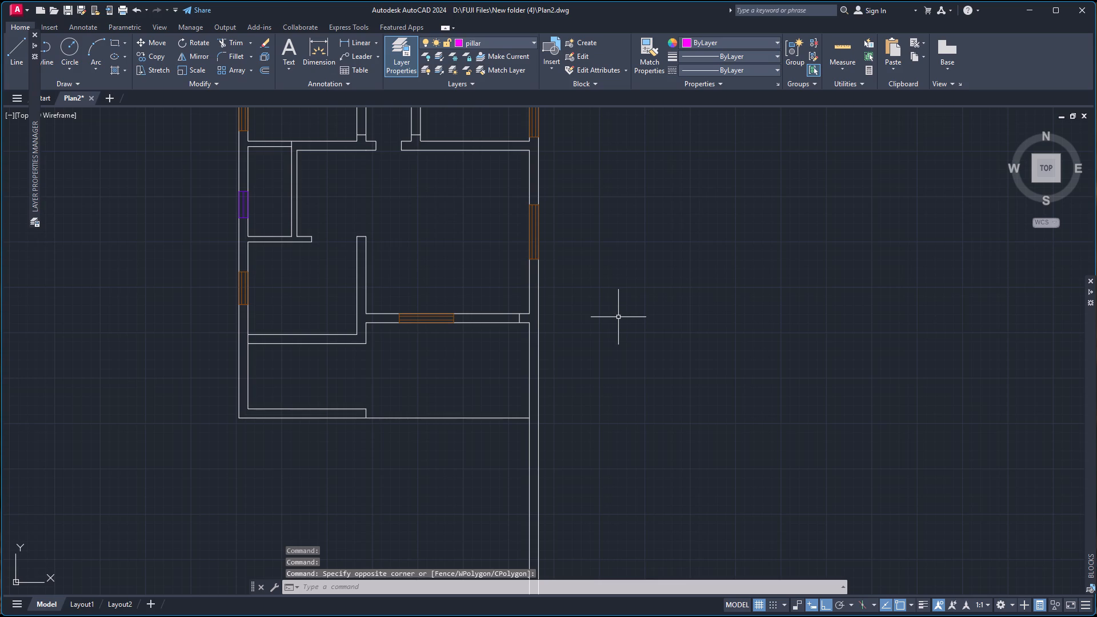
Draw a 1' by 1' rectangle inward from the southeast corner, where the south edge meets the east wall's outer face.
scroll(534, 390, up, 3)
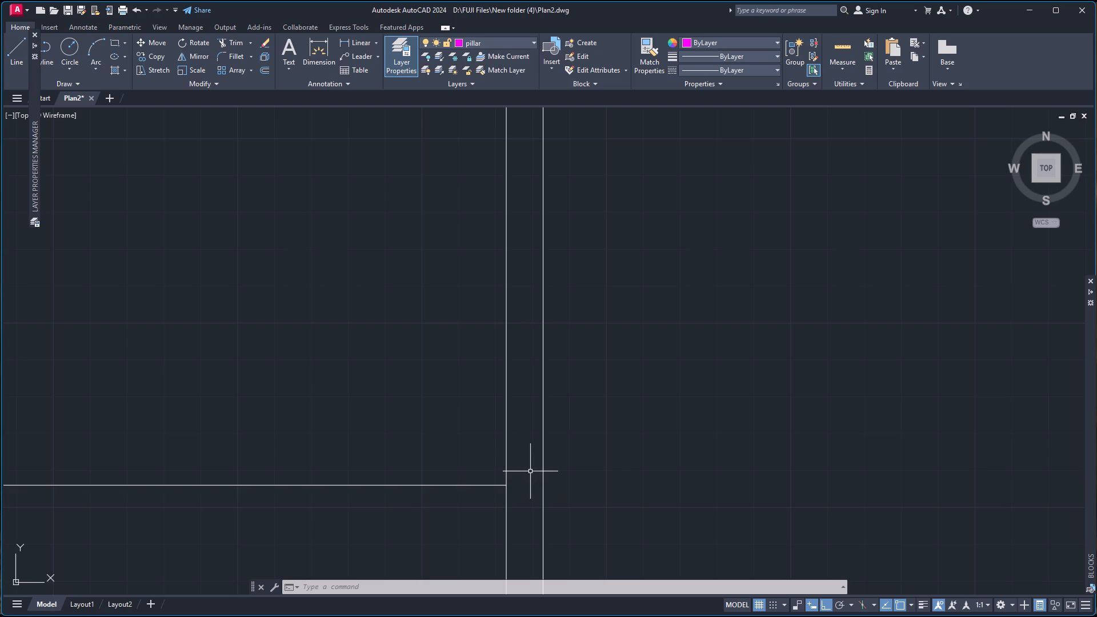
text(re)
key(c)
key(Return)
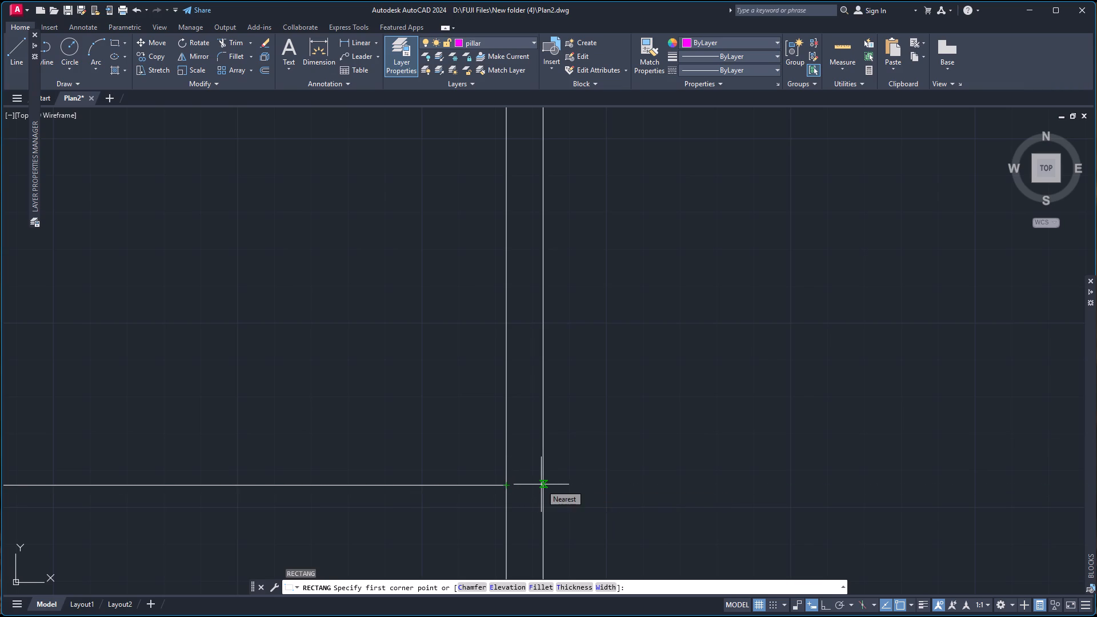
click(543, 486)
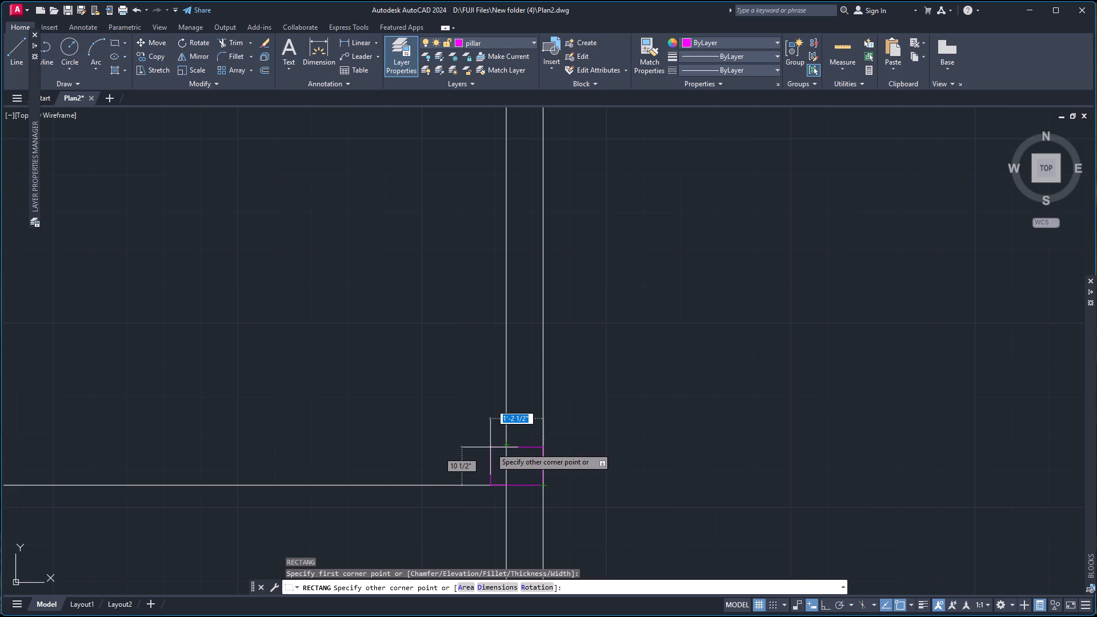
text(1')
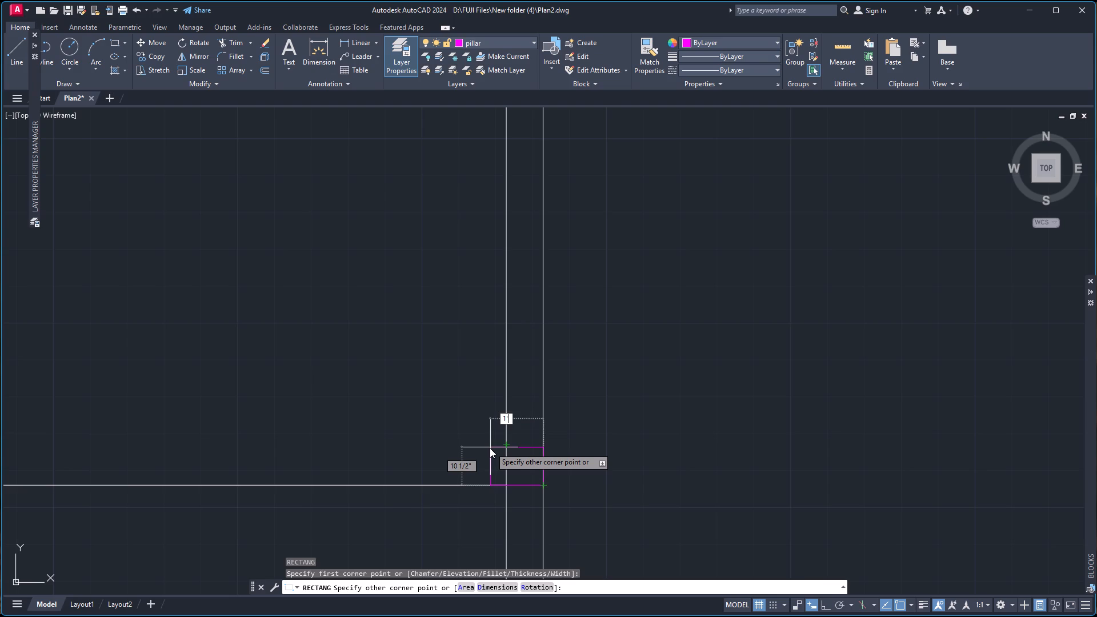
key(Tab)
text(1')
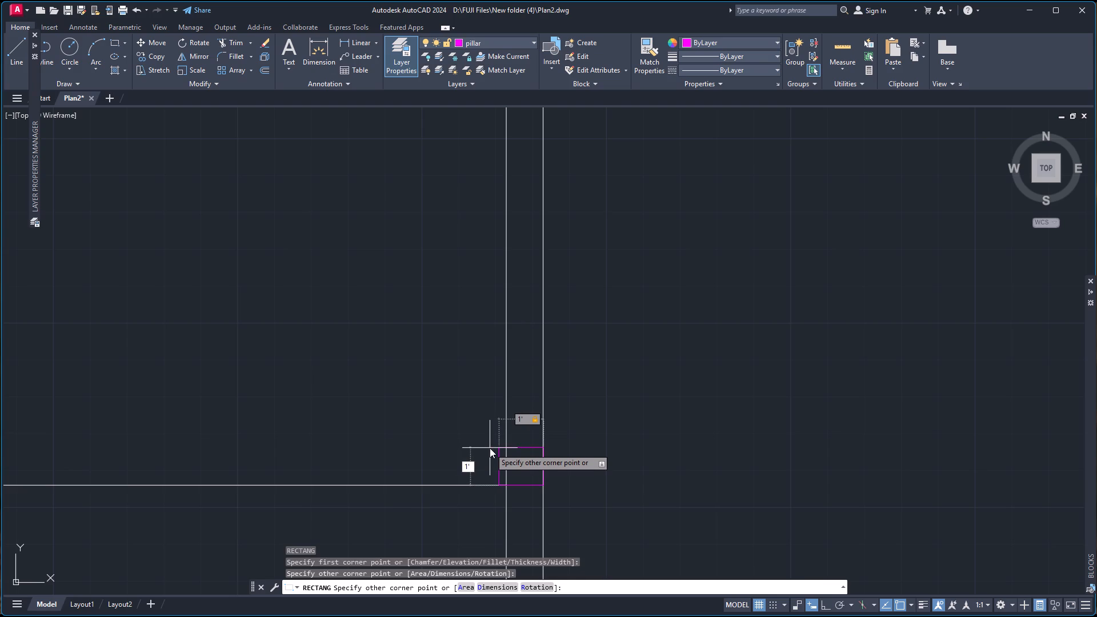
key(Return)
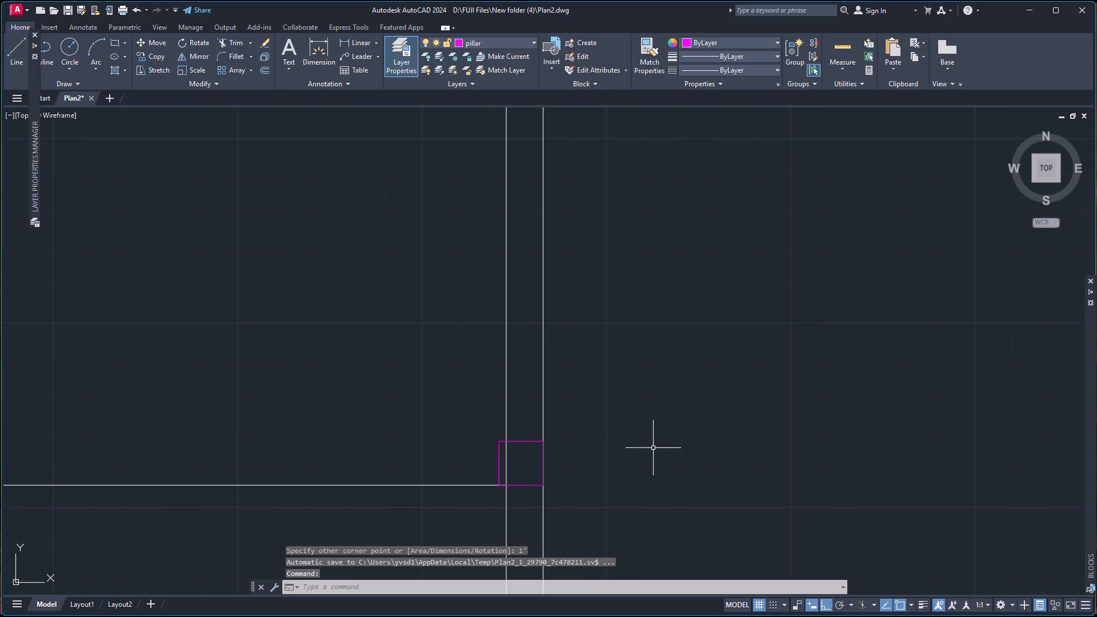
Trim both east wall lines extending south of the square pillar and the inner wall line passing through it.
scroll(653, 448, down, 1)
scroll(652, 448, up, 2)
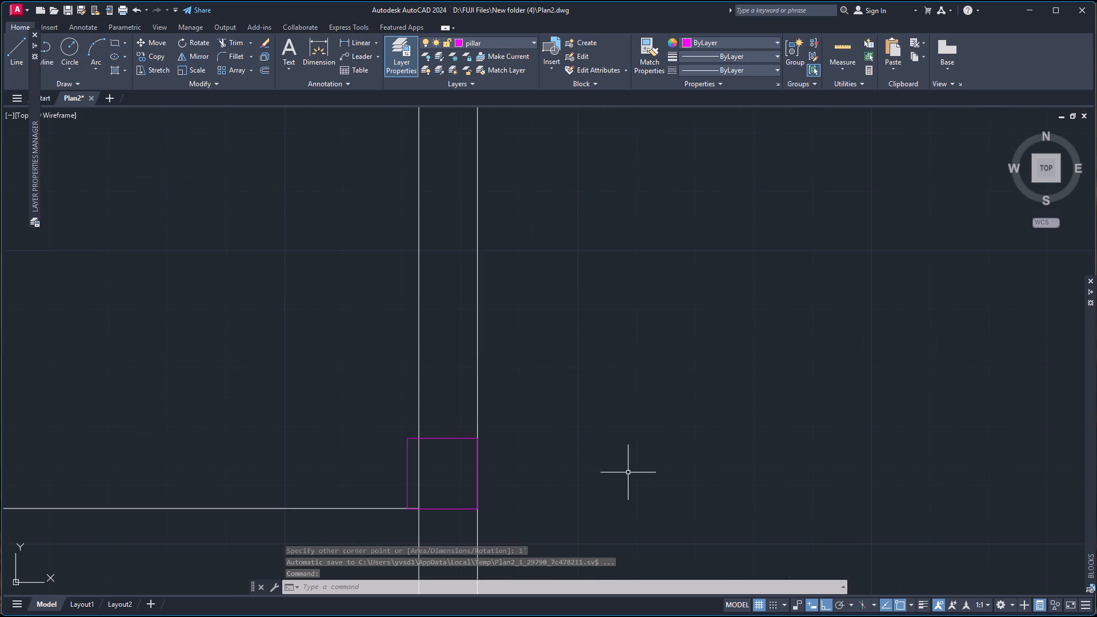
scroll(620, 490, down, 1)
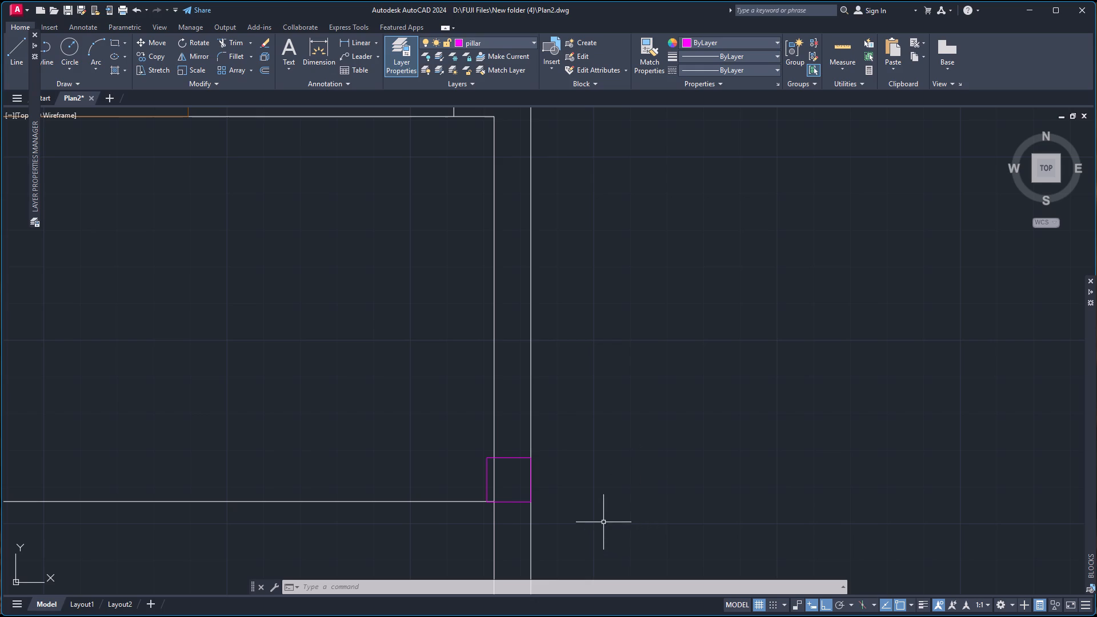
key(t)
key(r)
key(Return)
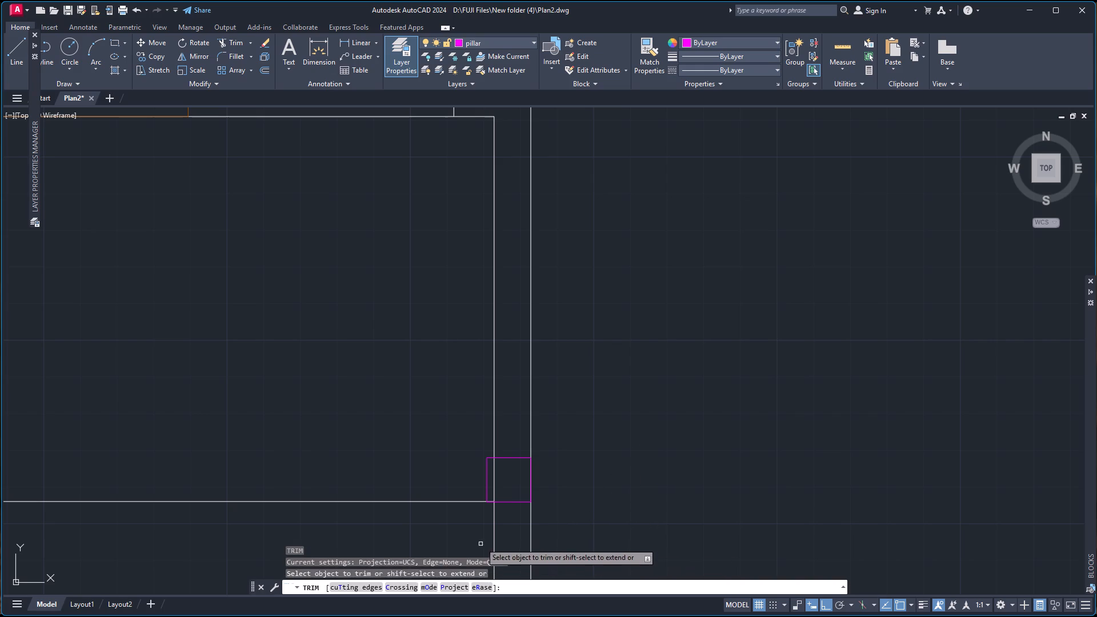
click(477, 536)
click(598, 538)
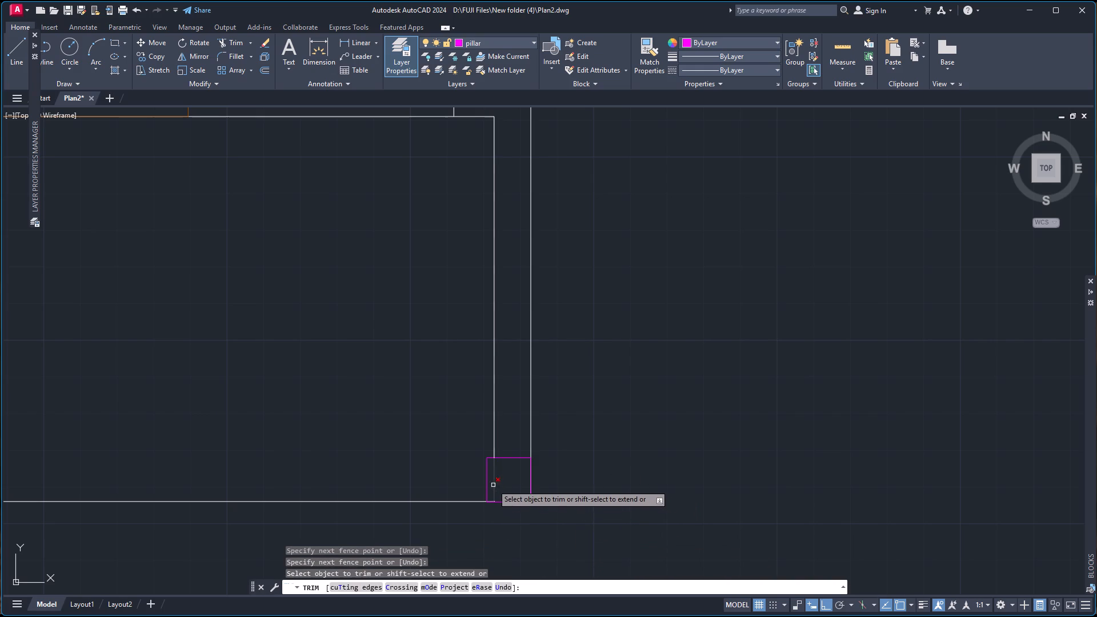
click(493, 482)
scroll(589, 474, down, 2)
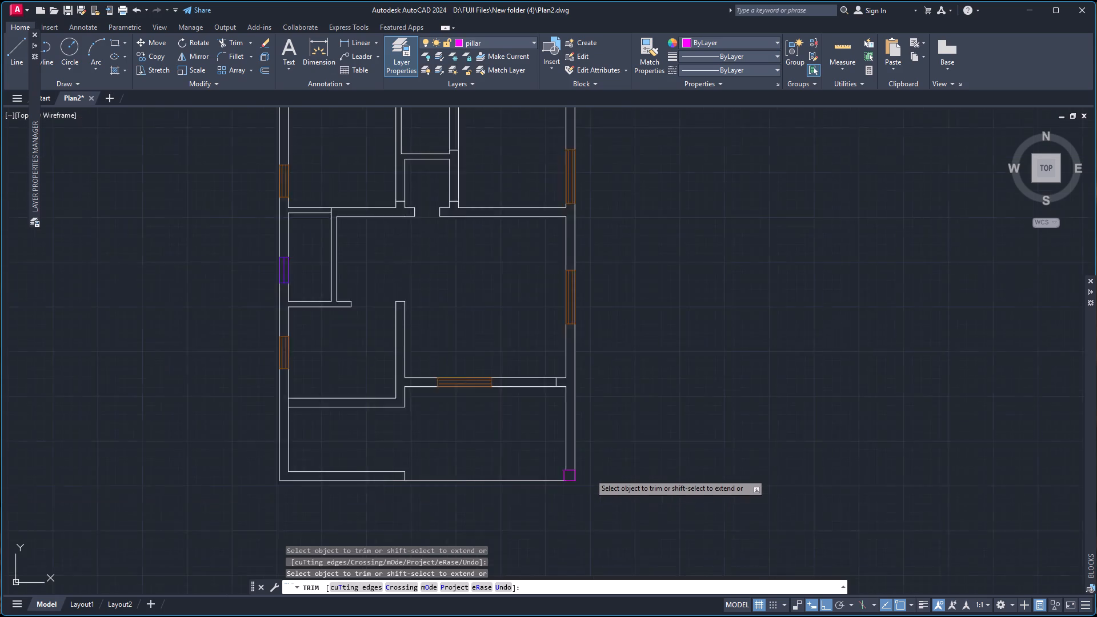
scroll(590, 474, down, 2)
scroll(596, 431, up, 1)
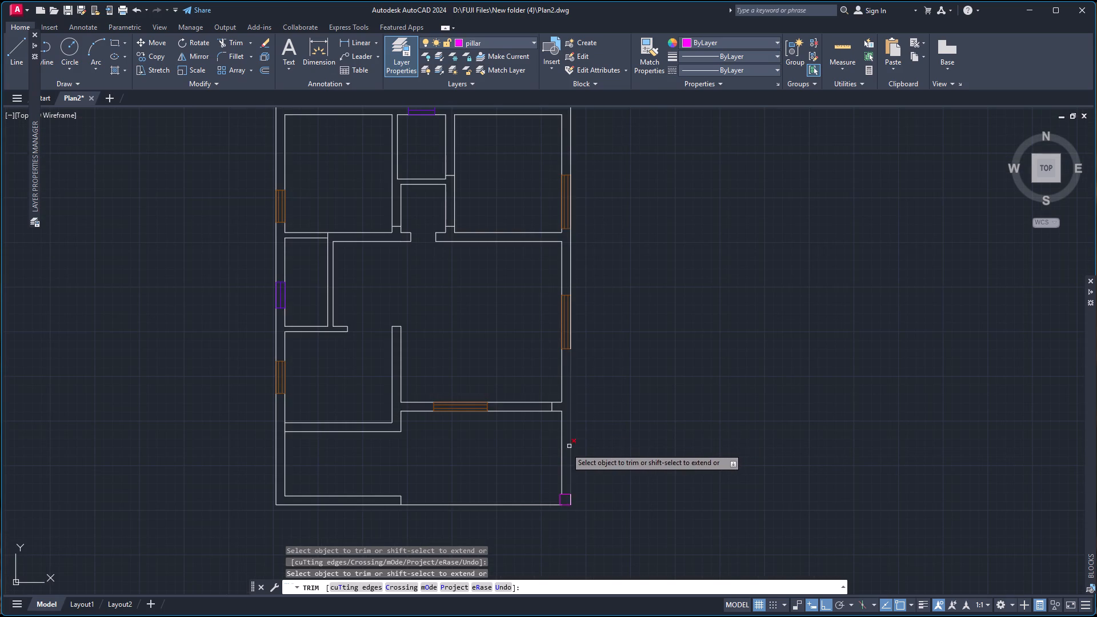
scroll(623, 373, down, 1)
scroll(632, 269, up, 1)
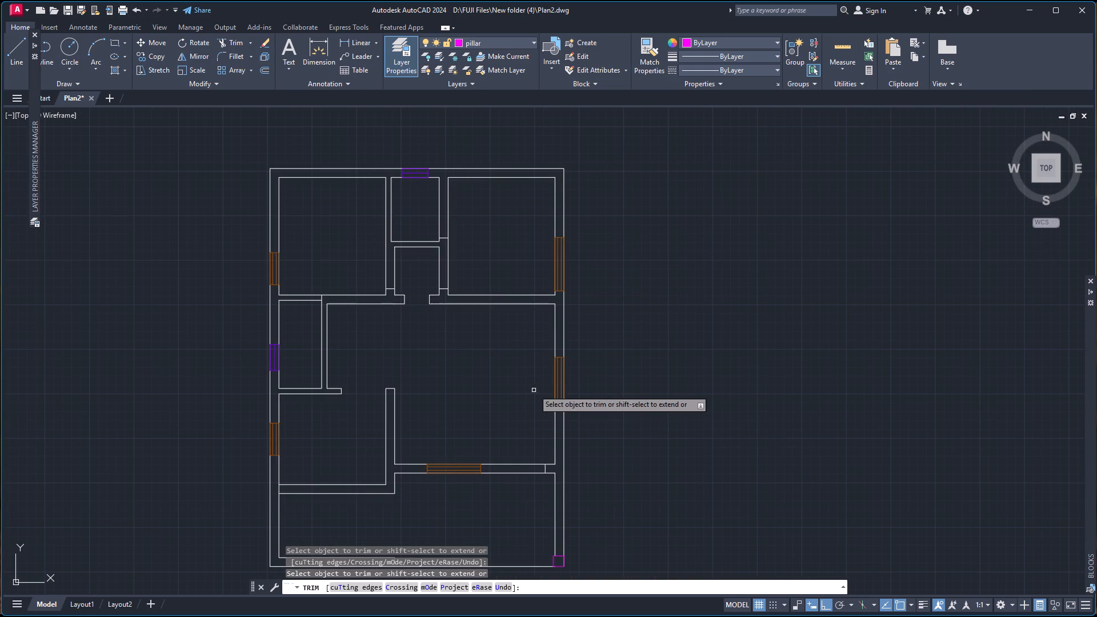
key(Escape)
Fill the square pillar at the southeast corner with a SOLID hatch.
key(h)
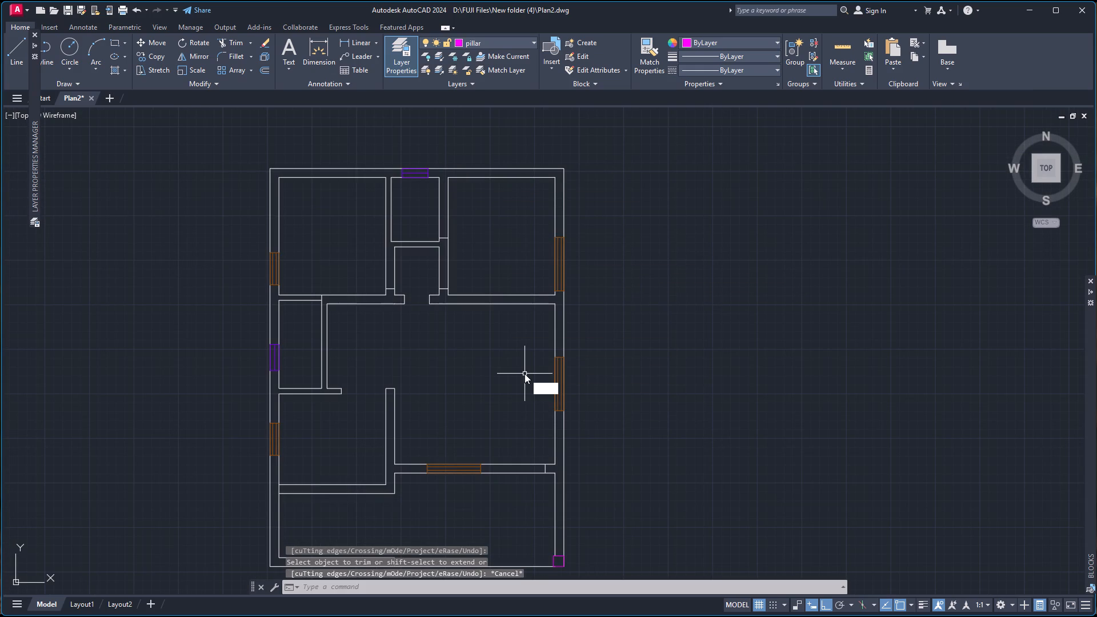
click(563, 399)
scroll(562, 507, down, 1)
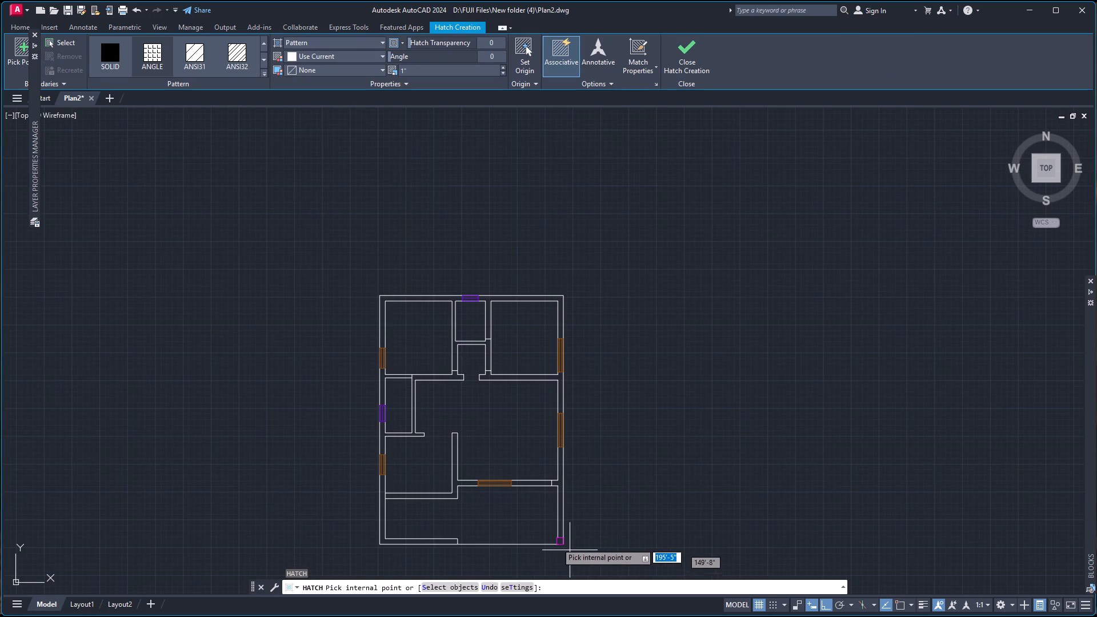
click(112, 62)
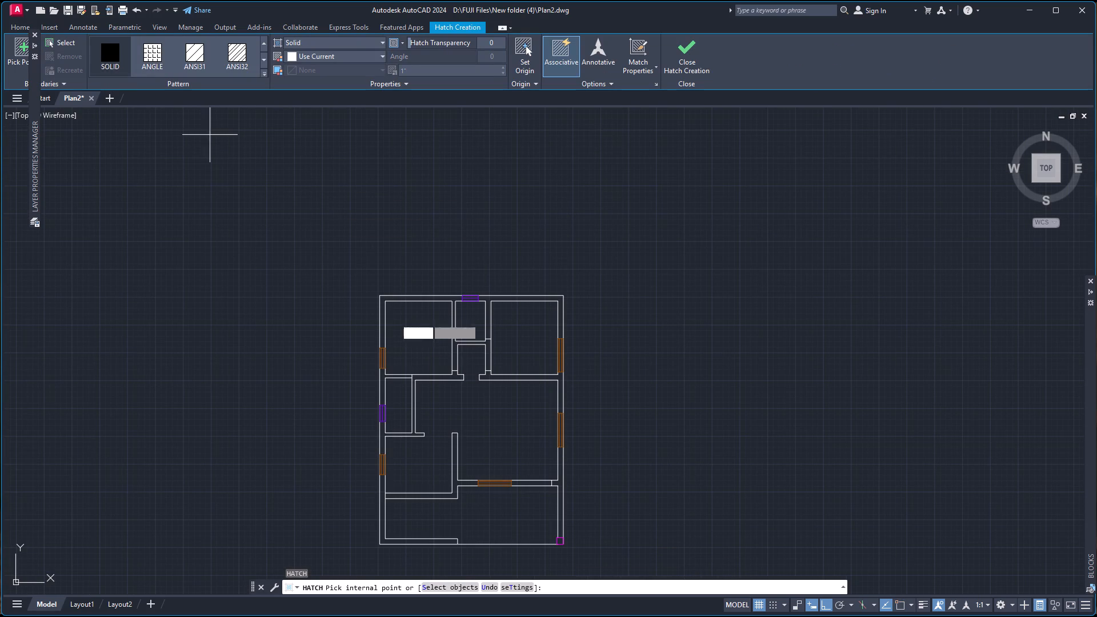
click(560, 542)
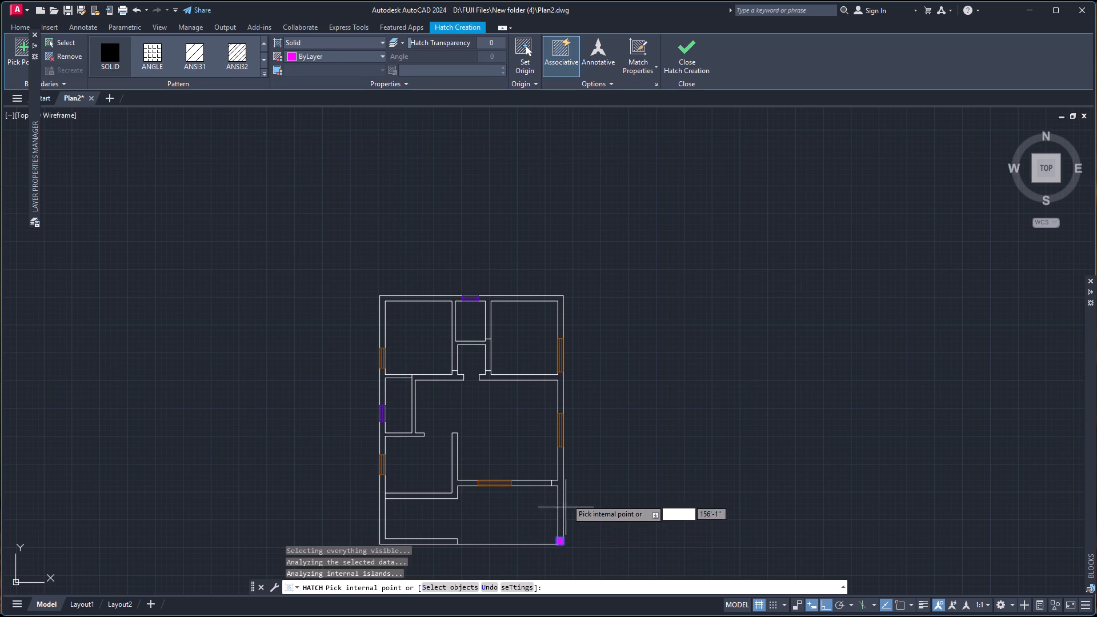
key(Escape)
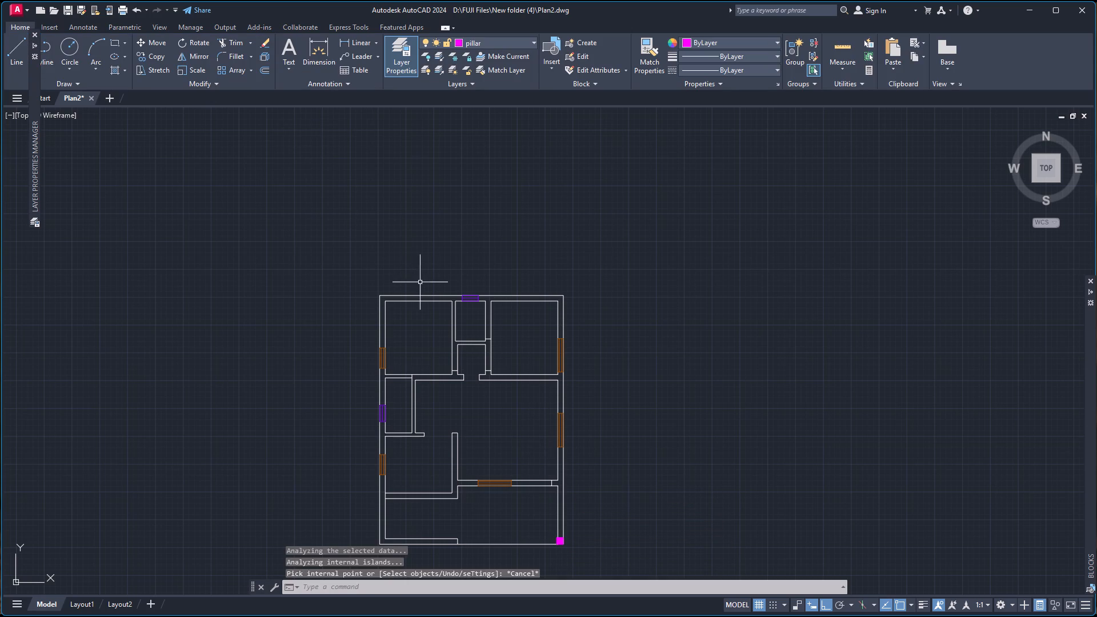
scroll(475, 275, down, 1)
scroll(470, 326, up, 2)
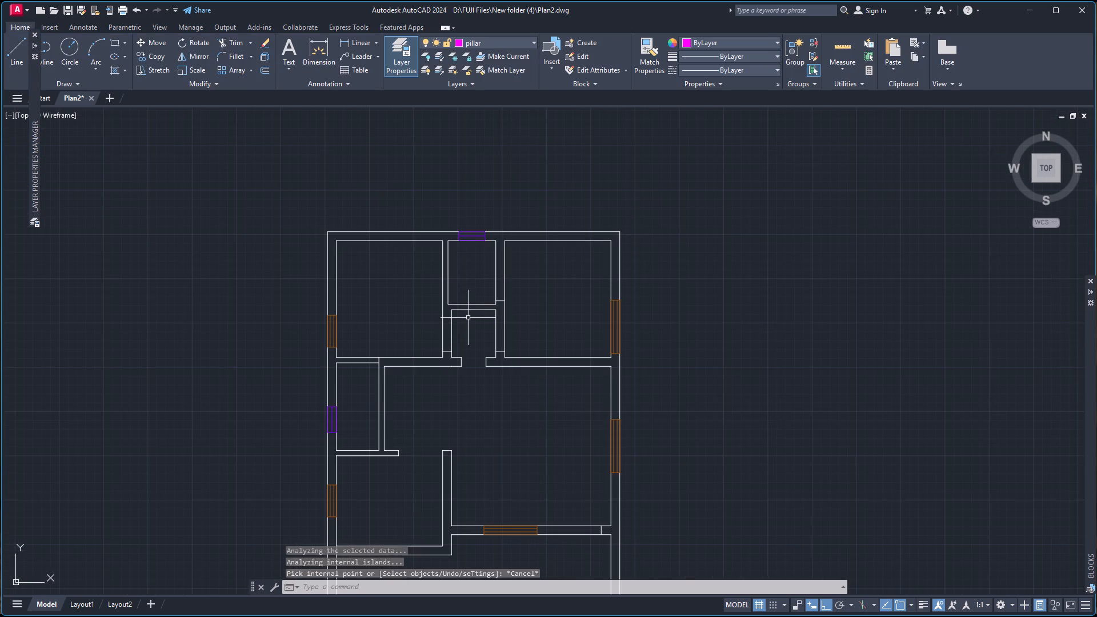
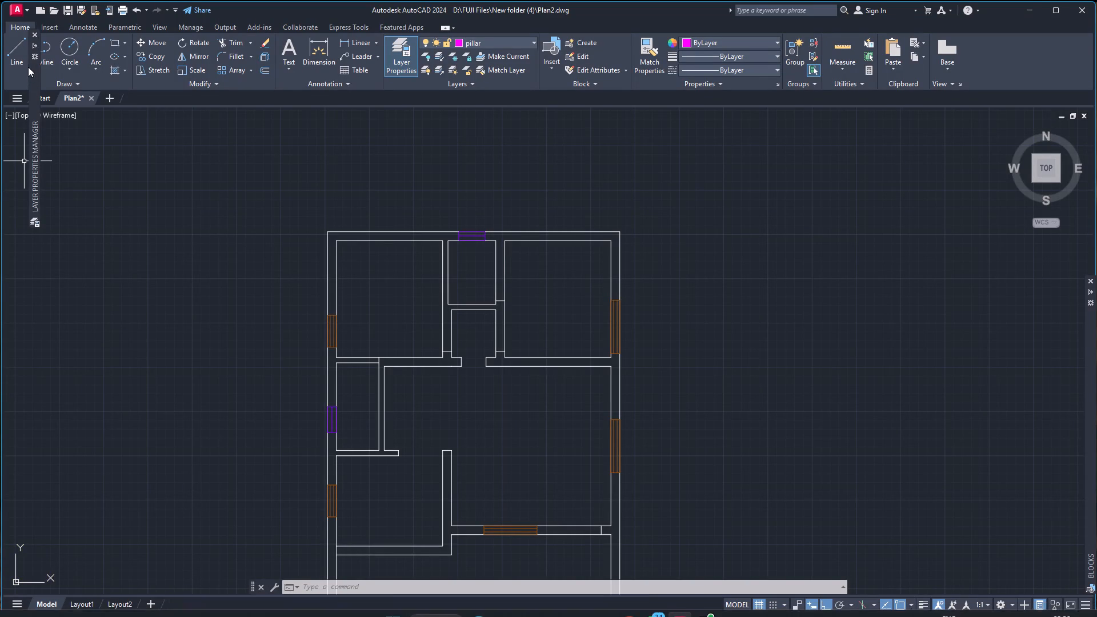
Create a layer named shelves with index color 52 and set it as the current layer.
click(35, 46)
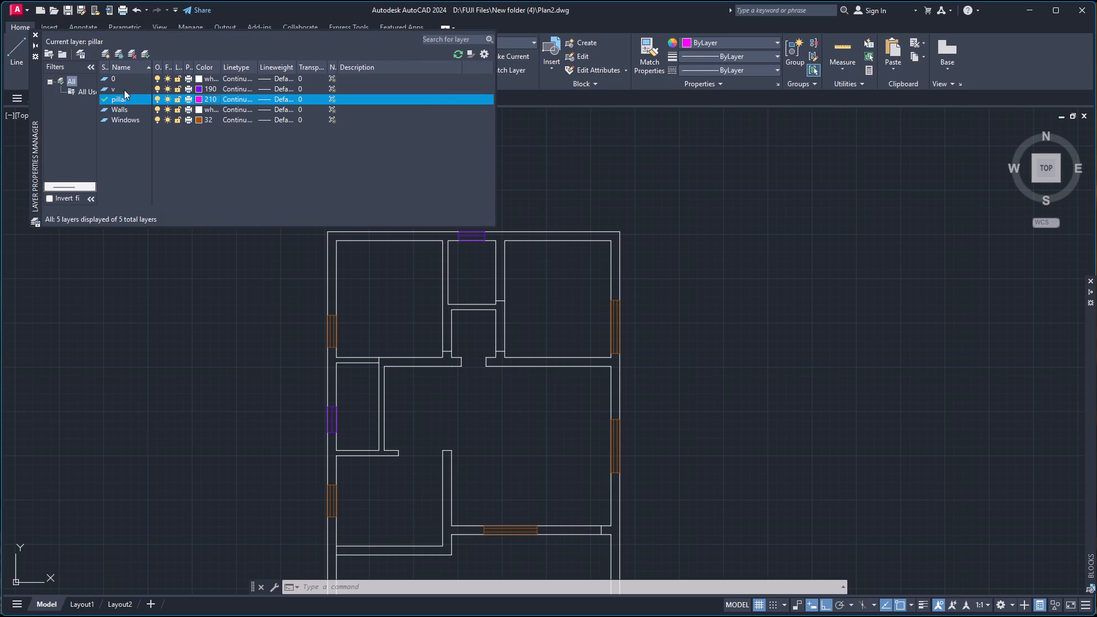
click(104, 51)
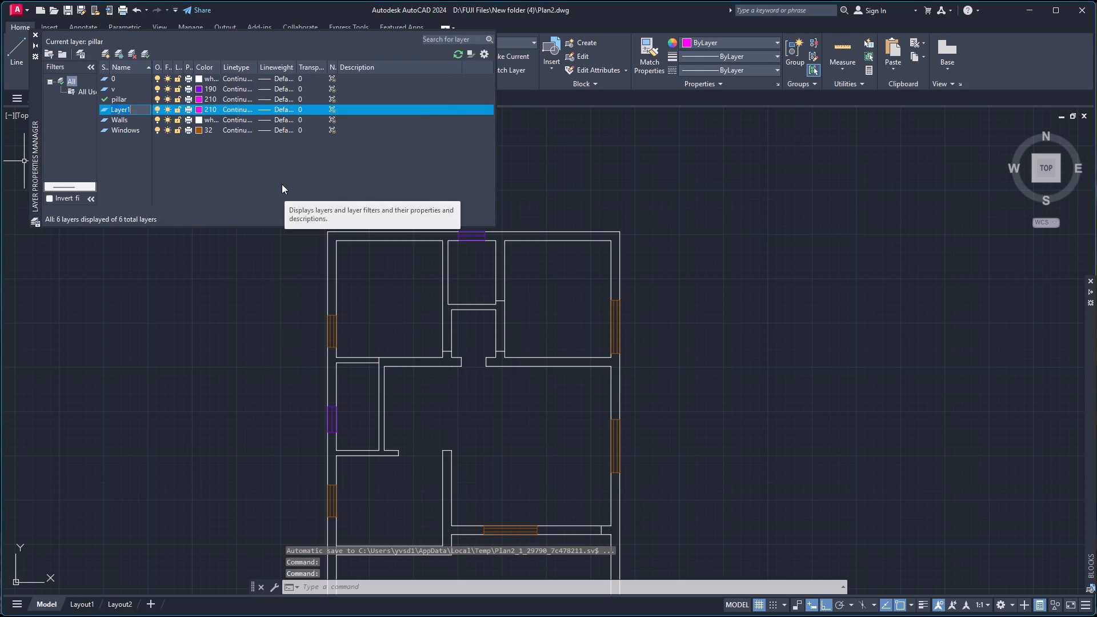
text(she)
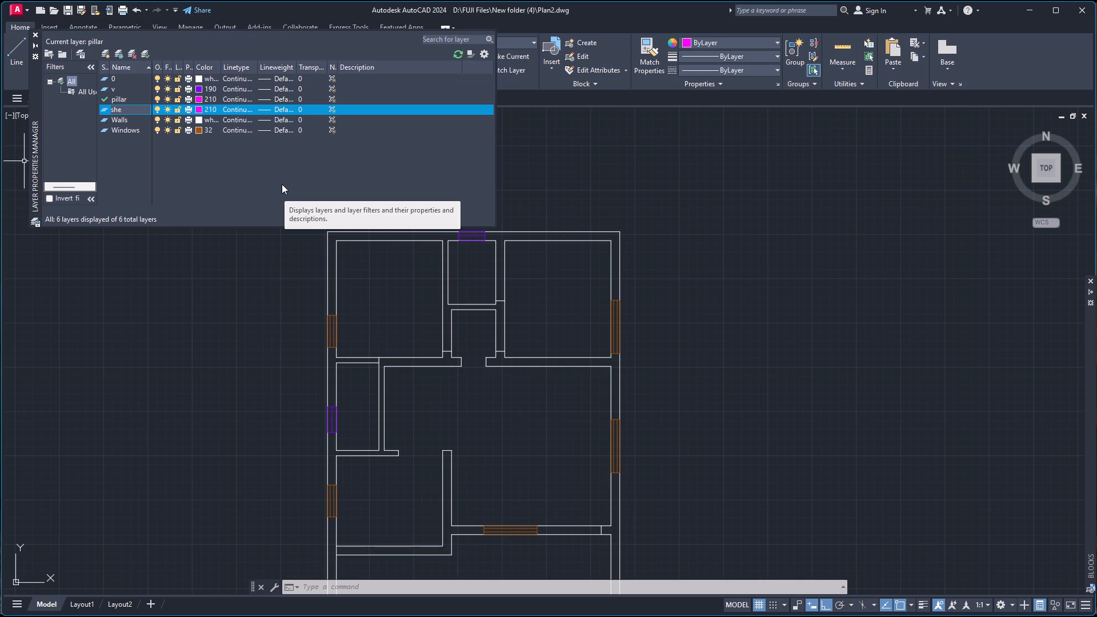
text(lv)
key(e)
key(s)
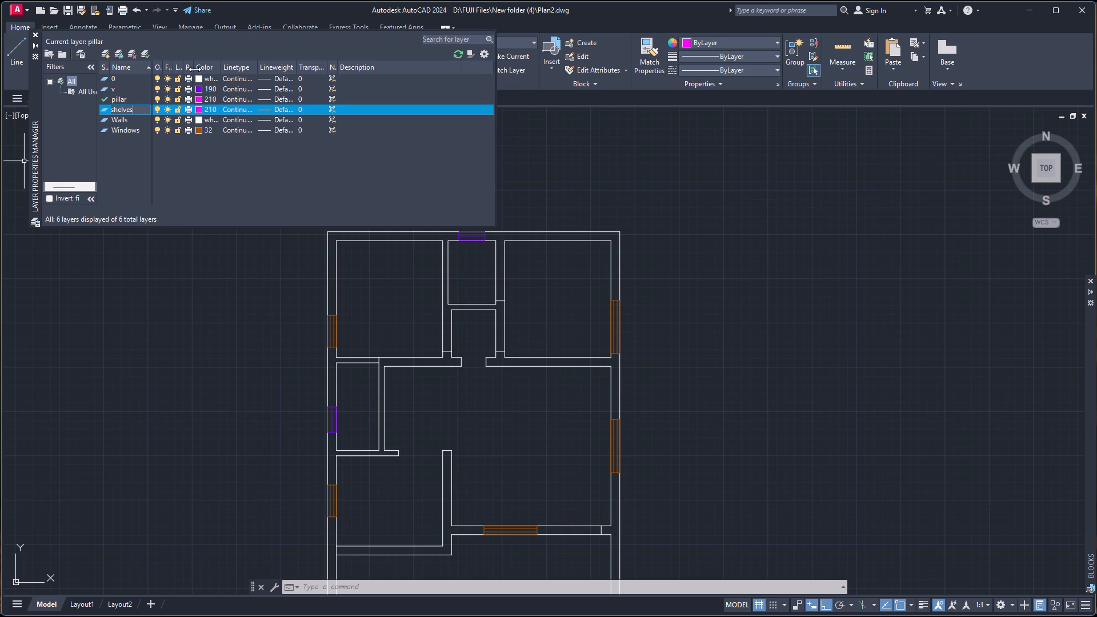
click(201, 107)
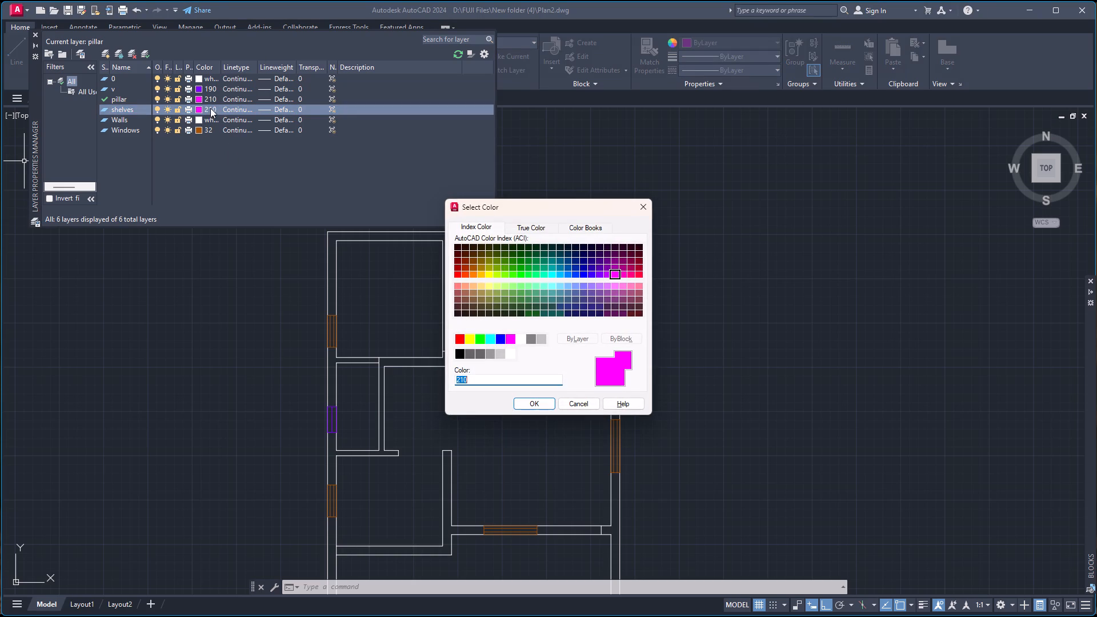
click(487, 266)
click(533, 404)
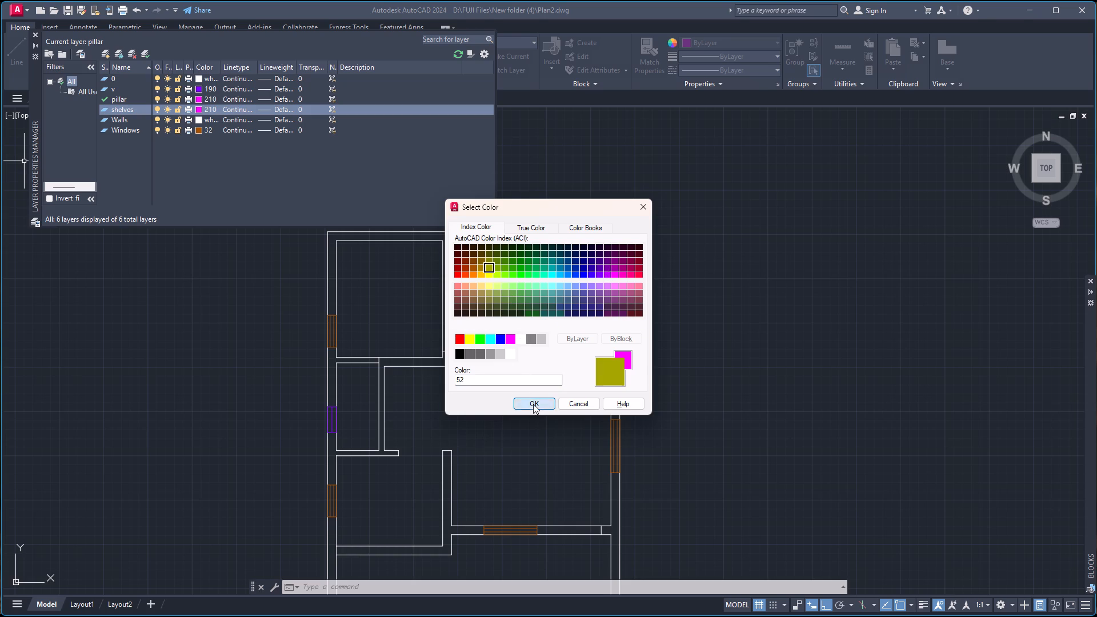
click(147, 53)
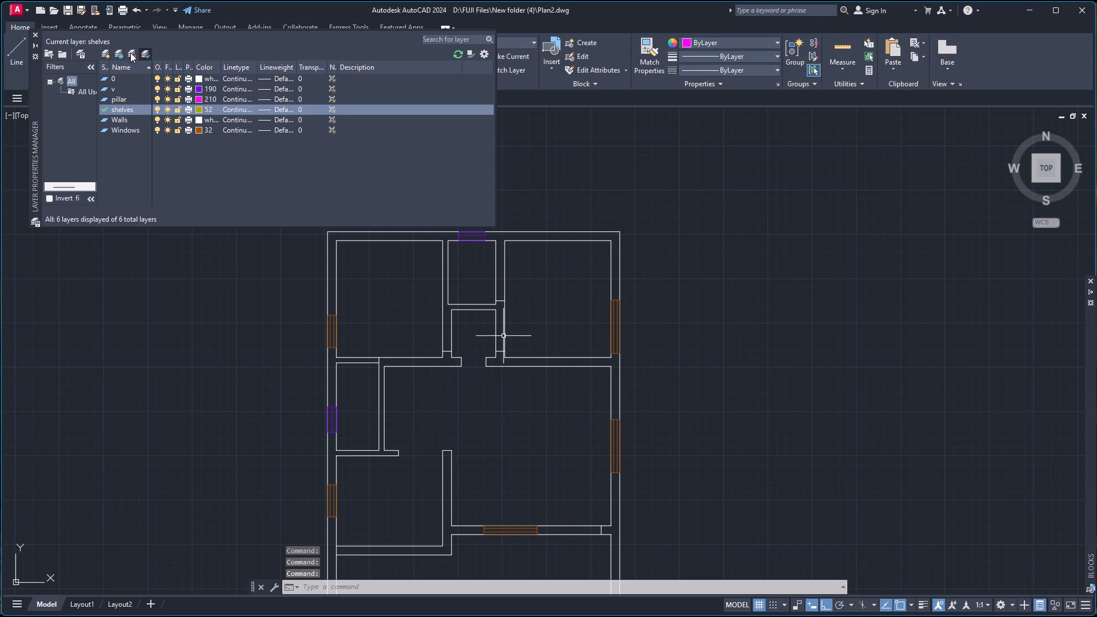
click(36, 31)
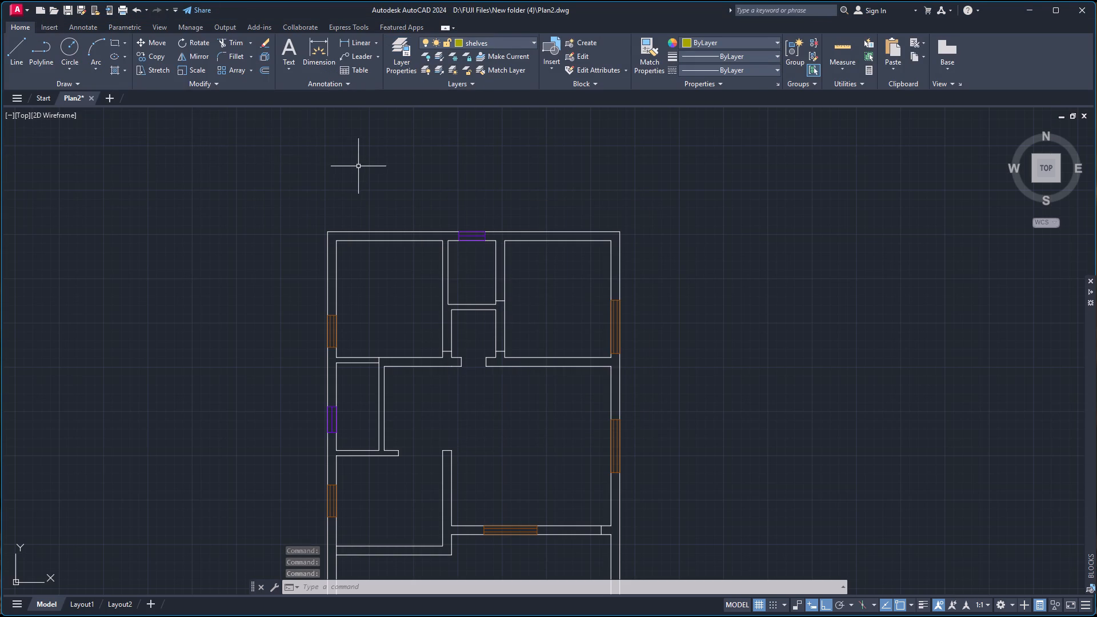
Draw a shelf rectangle about 1'-11 1/2" wide by 5'-2 1/2" long just inside the northwest room's northwest corner.
scroll(356, 201, up, 2)
key(r)
text(ex)
key(BackSpace)
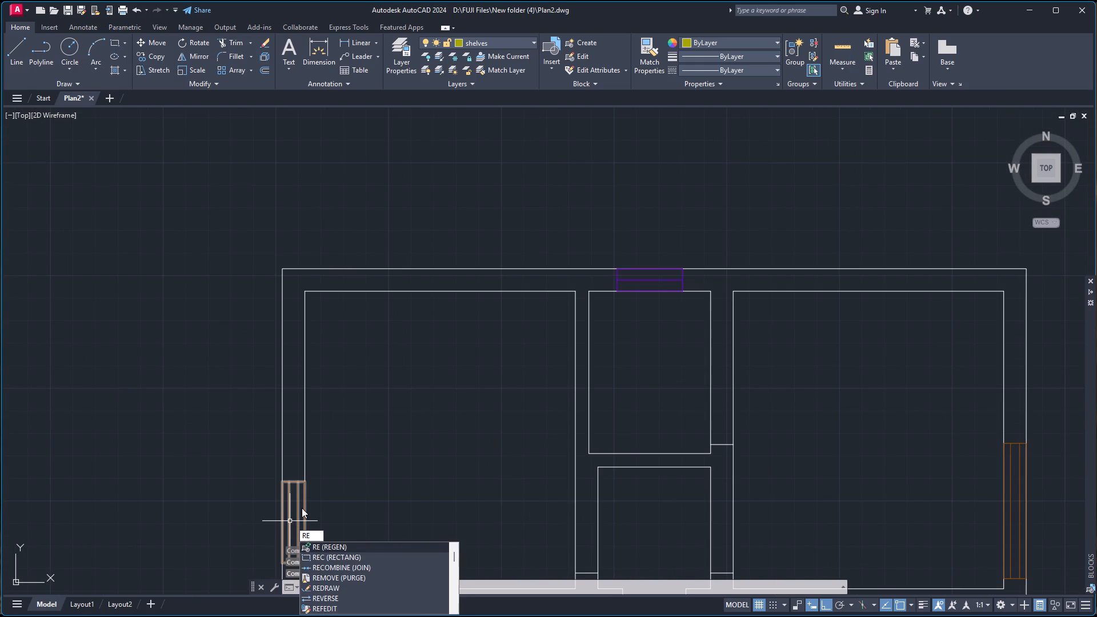
key(c)
key(Return)
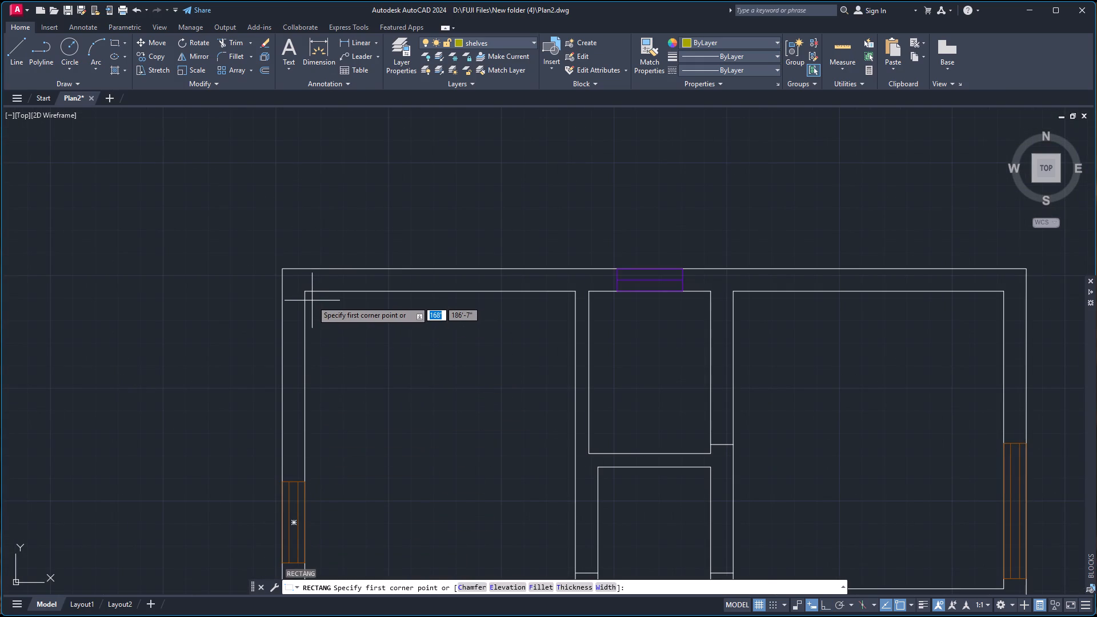
scroll(312, 301, up, 2)
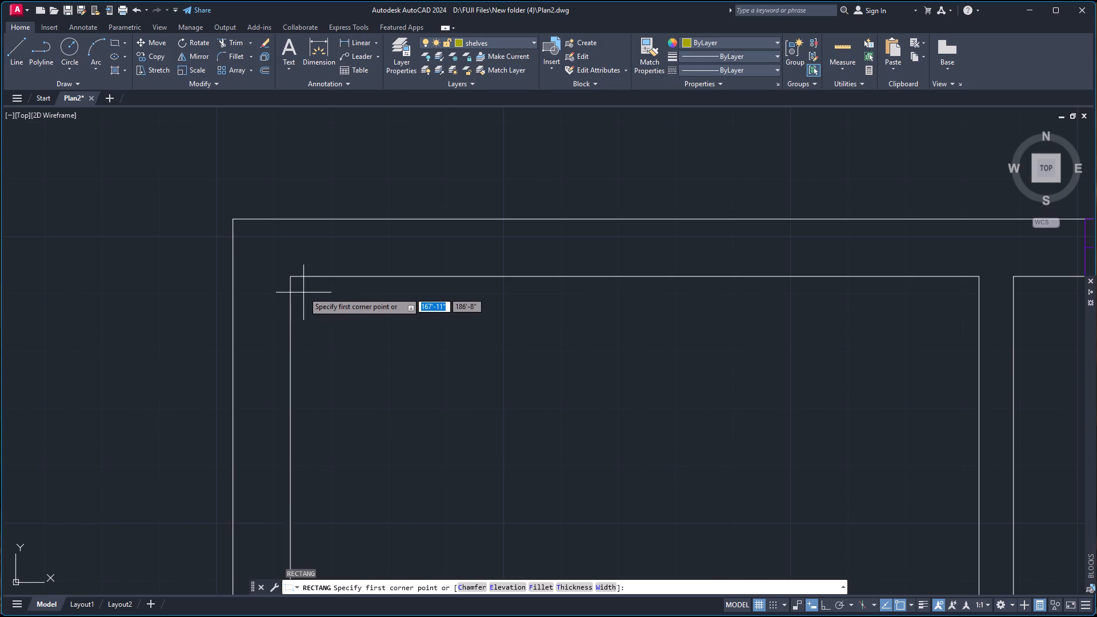
click(298, 290)
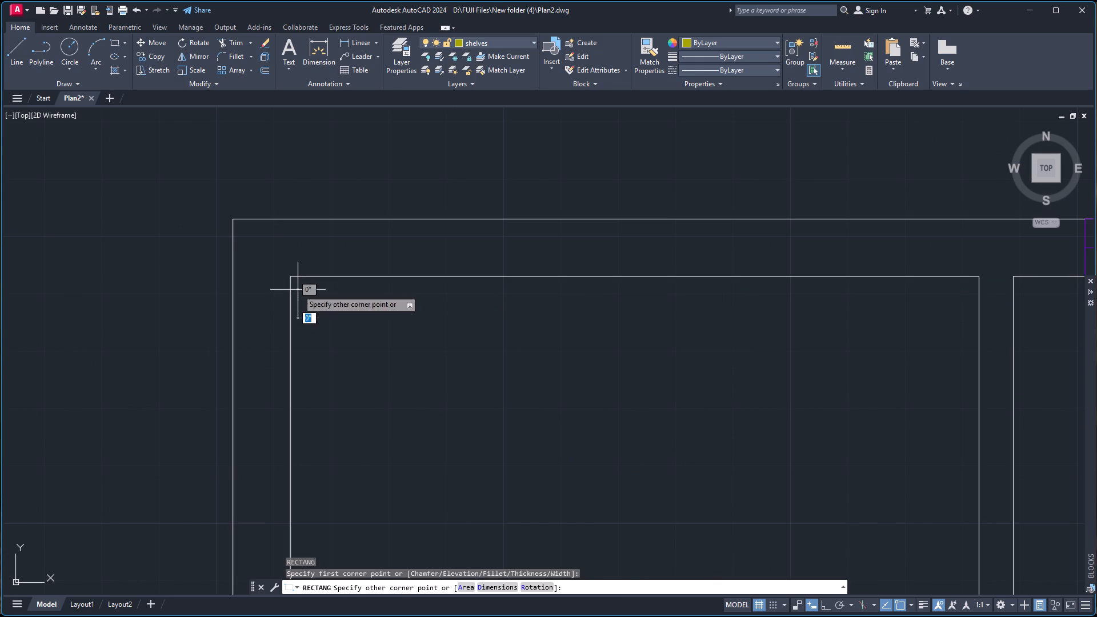
scroll(369, 412, down, 2)
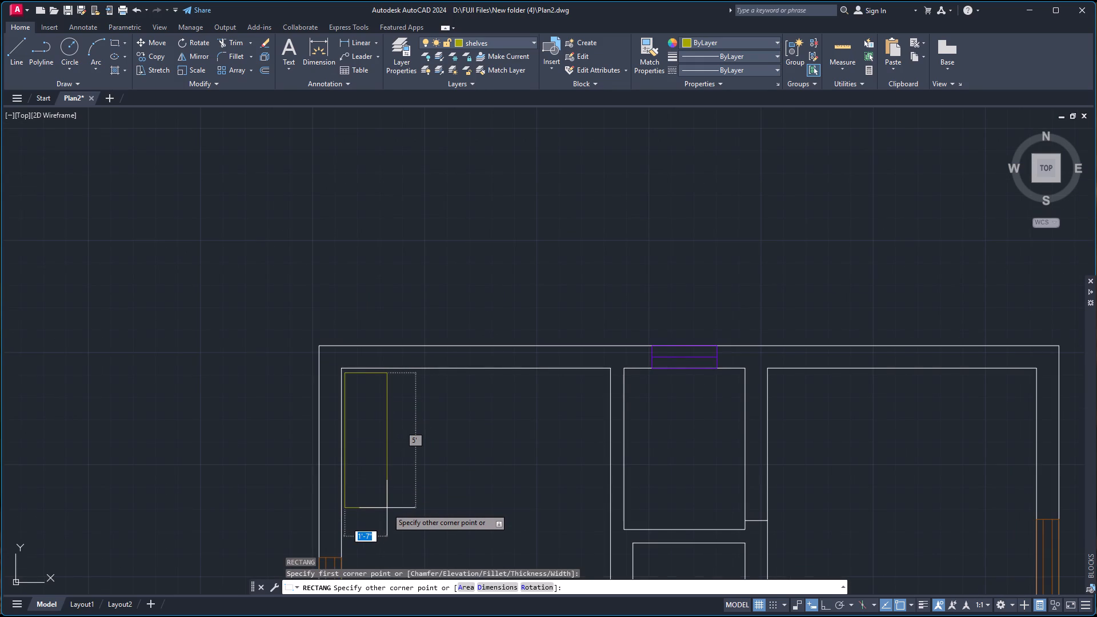
scroll(387, 508, down, 1)
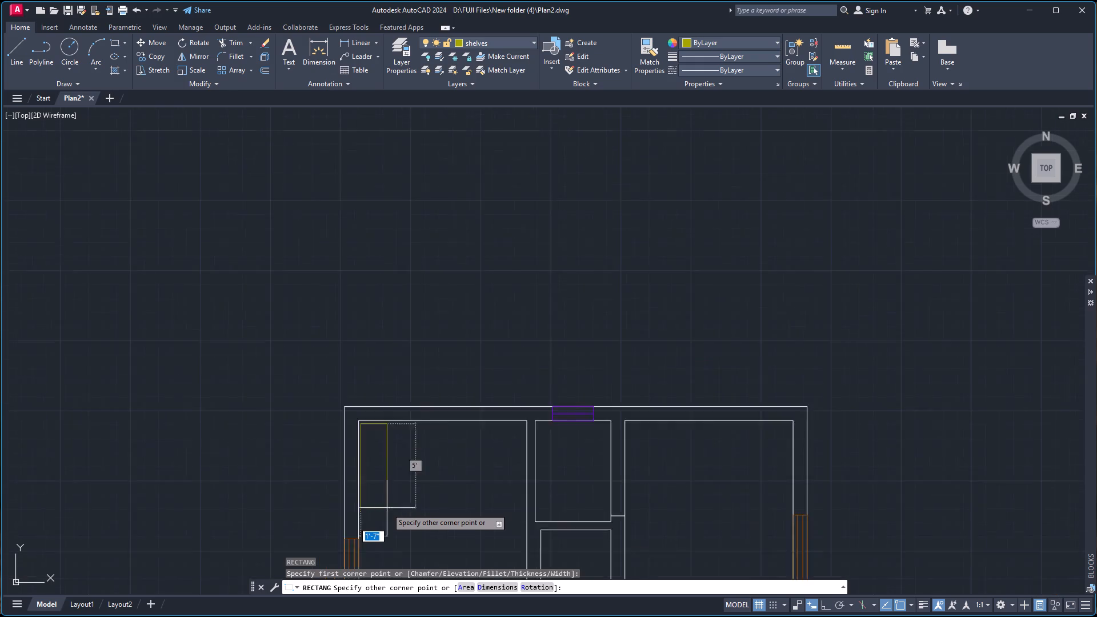
scroll(387, 508, down, 2)
scroll(387, 508, up, 2)
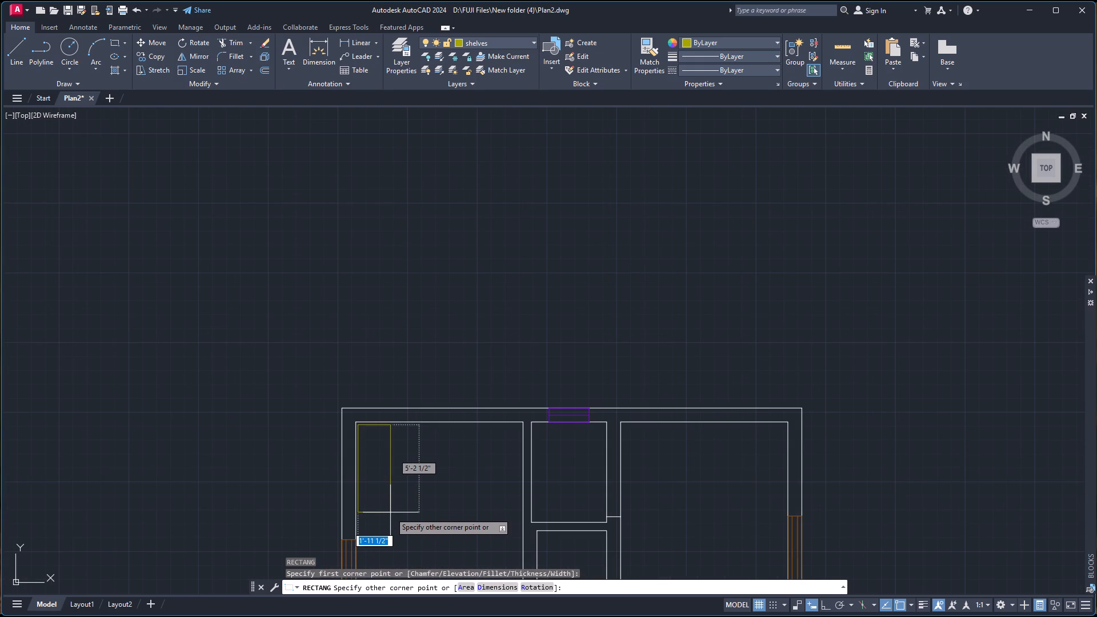
click(390, 512)
Draw a vertical center line through the shelf rectangle, from the midpoint of its north edge to its south edge.
scroll(434, 421, down, 3)
scroll(439, 442, up, 2)
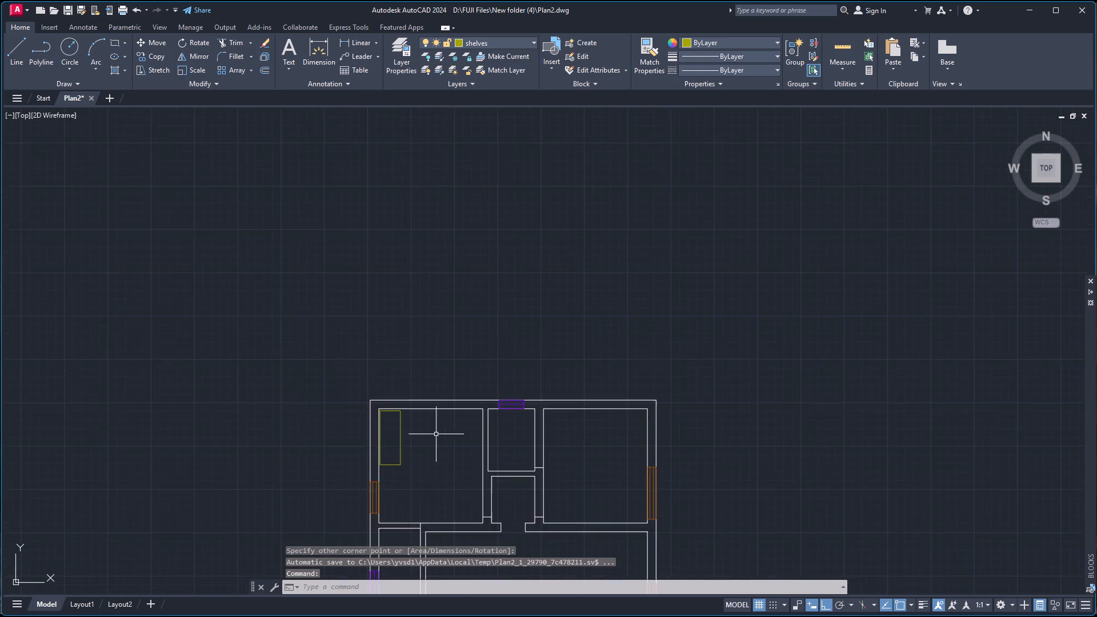
scroll(435, 434, up, 2)
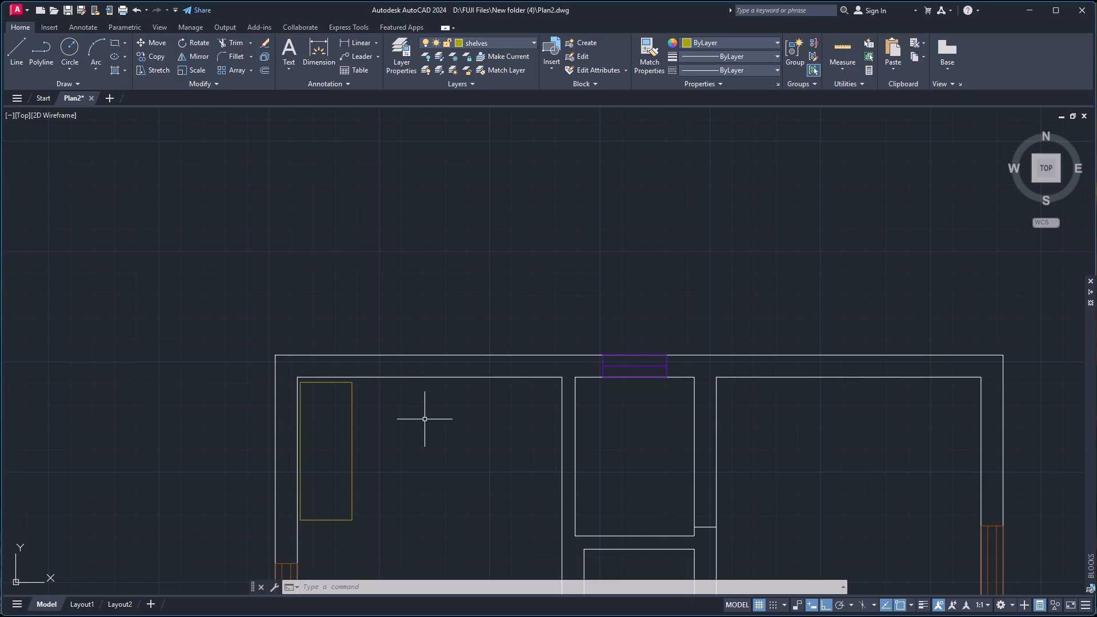
scroll(345, 423, up, 1)
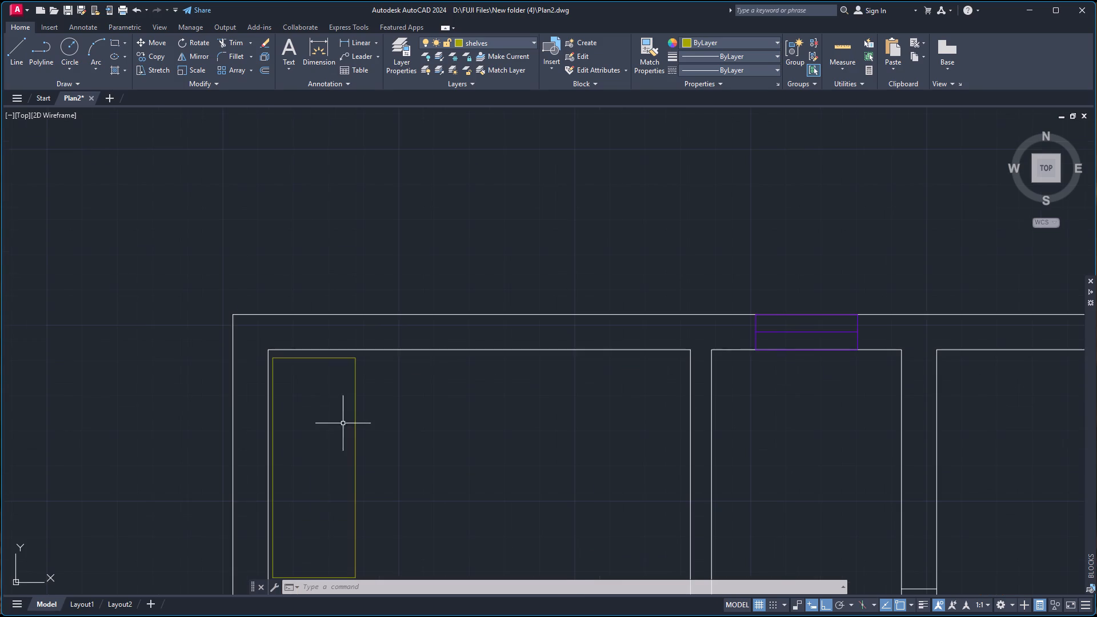
key(l)
key(Return)
click(313, 355)
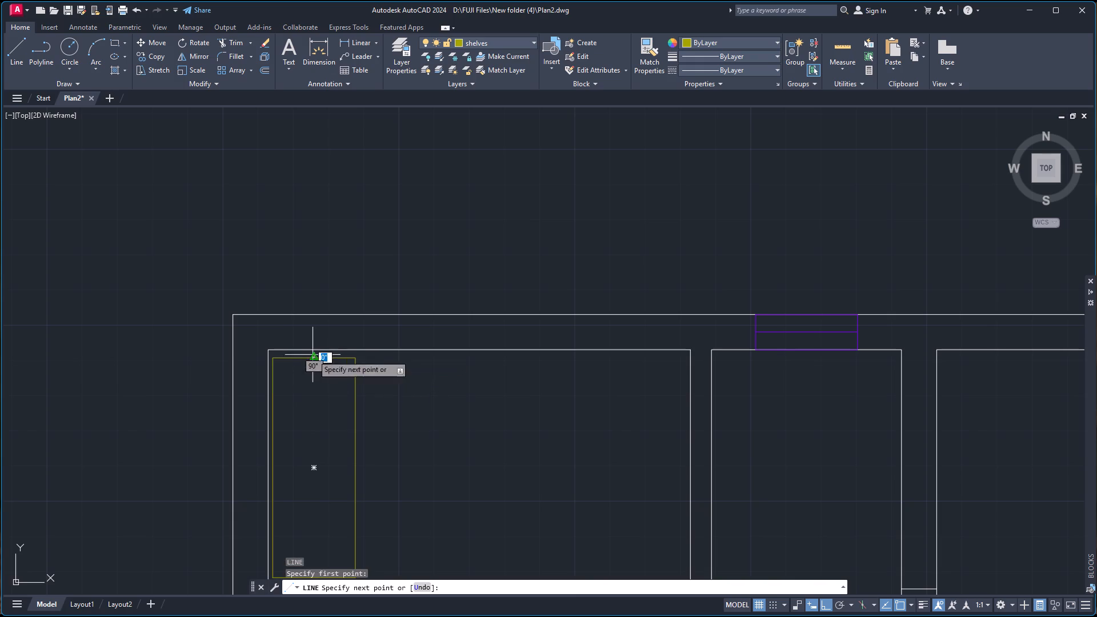
scroll(313, 444, down, 4)
scroll(305, 487, up, 2)
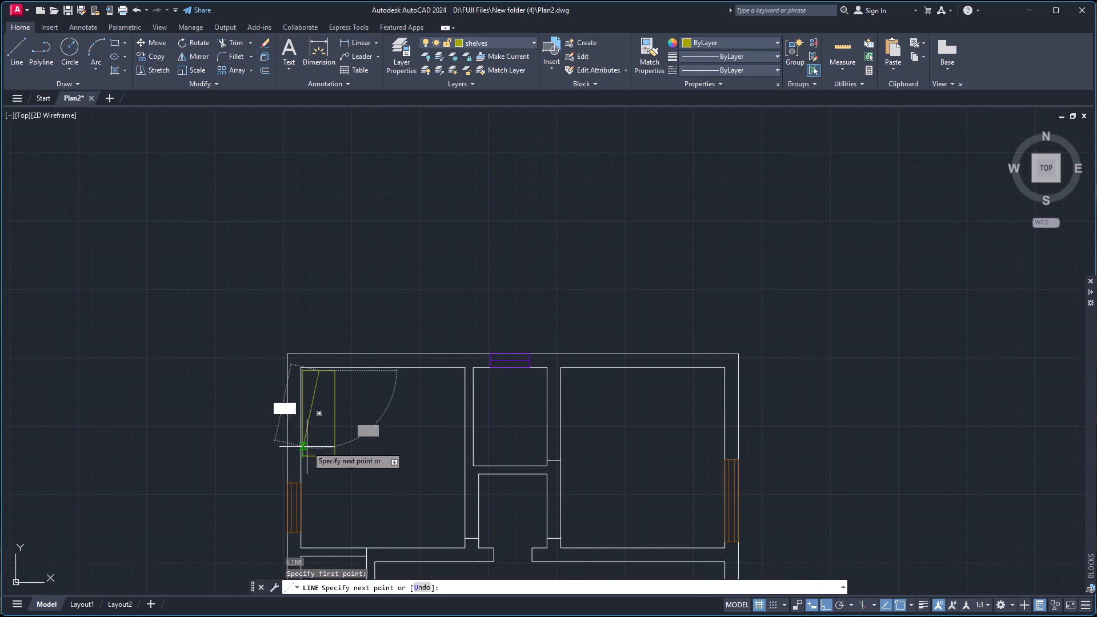
click(317, 456)
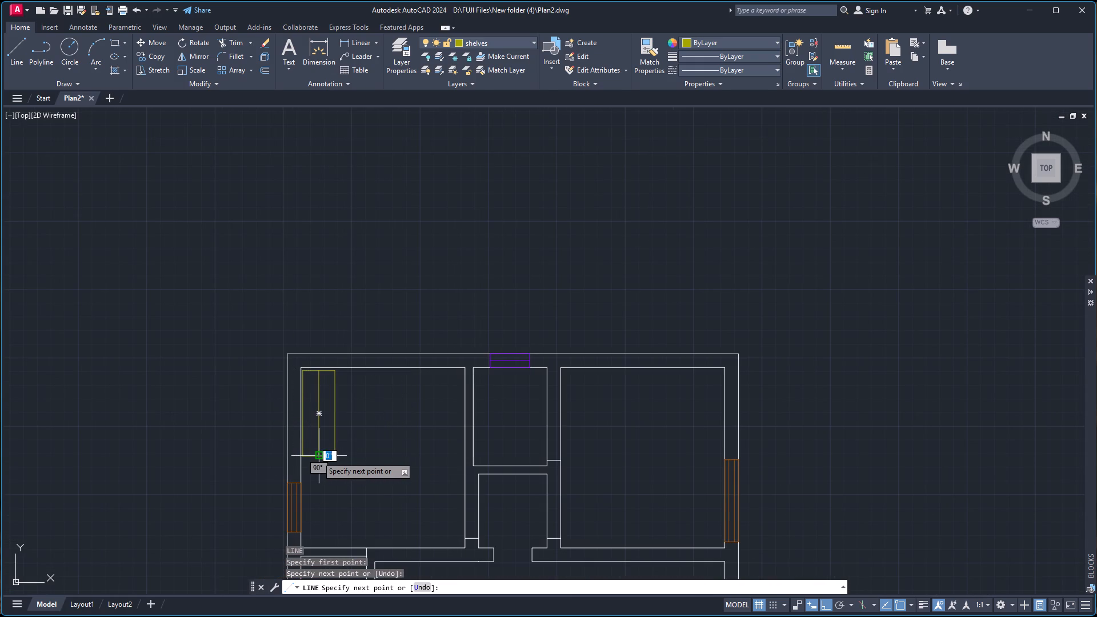
key(space)
With Ortho off, draw a slanted line about 7 1/2" long at 25° northeast from the center line near its south end.
scroll(330, 430, up, 1)
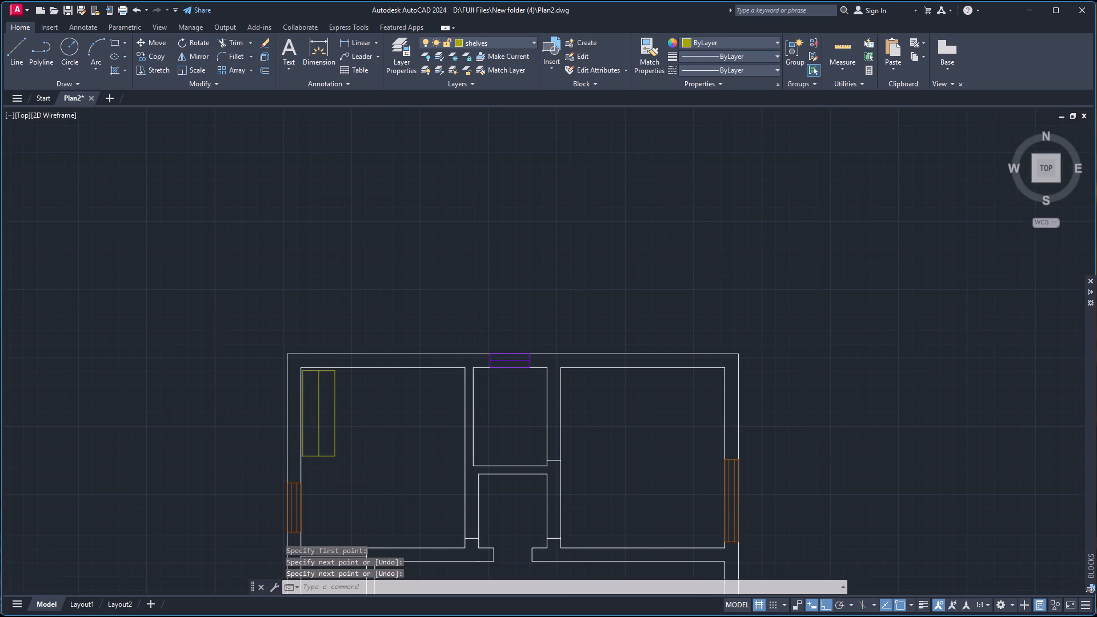
scroll(327, 442, up, 2)
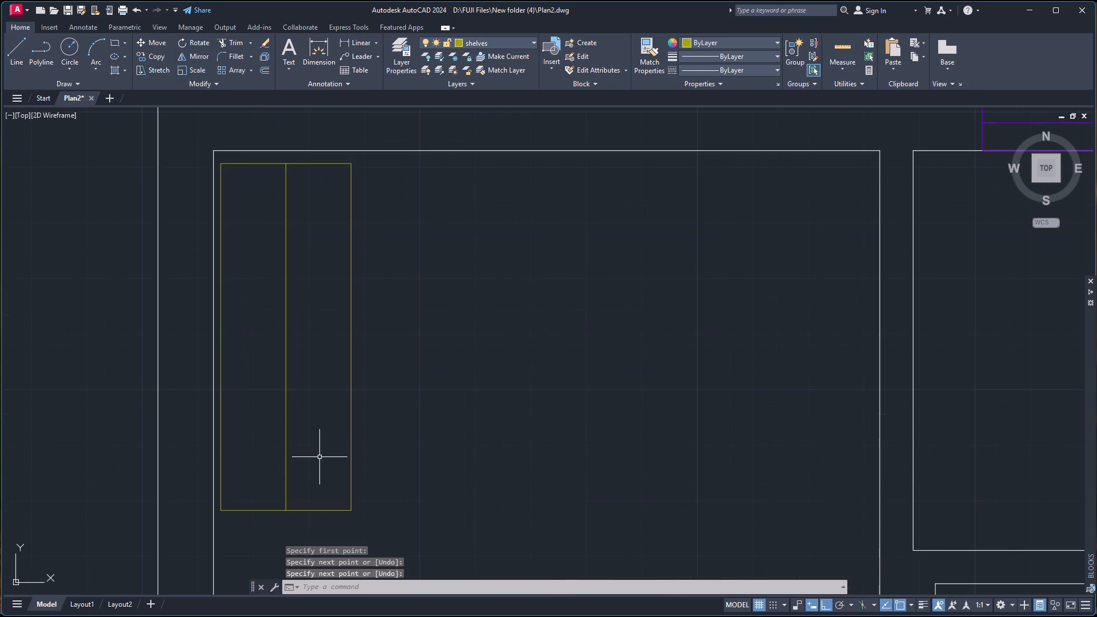
scroll(311, 475, up, 1)
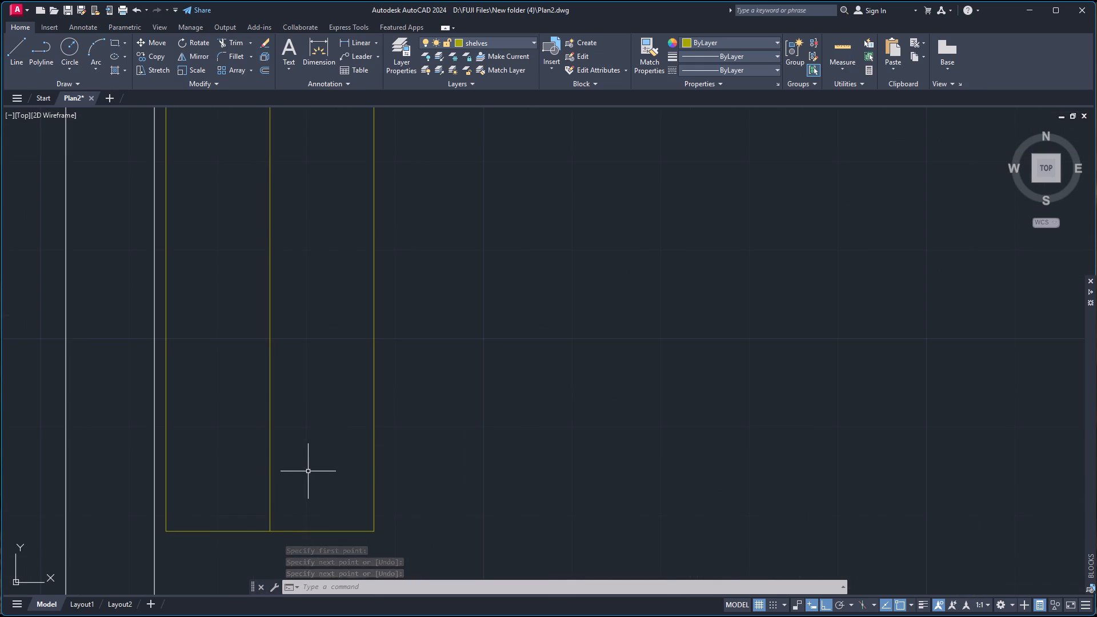
key(l)
key(Return)
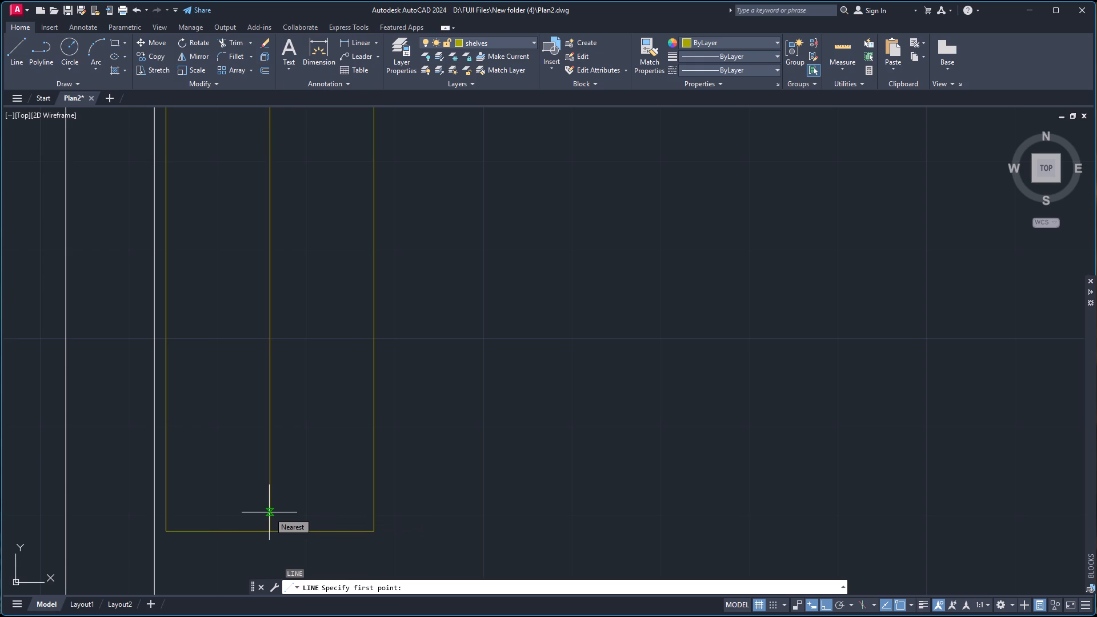
key(F8)
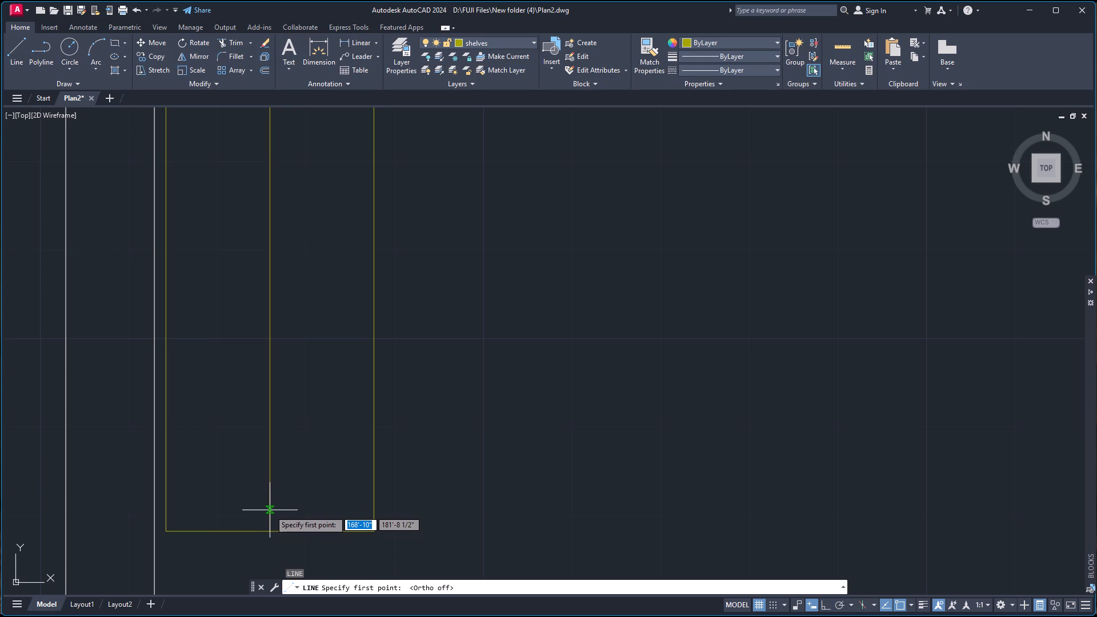
click(268, 509)
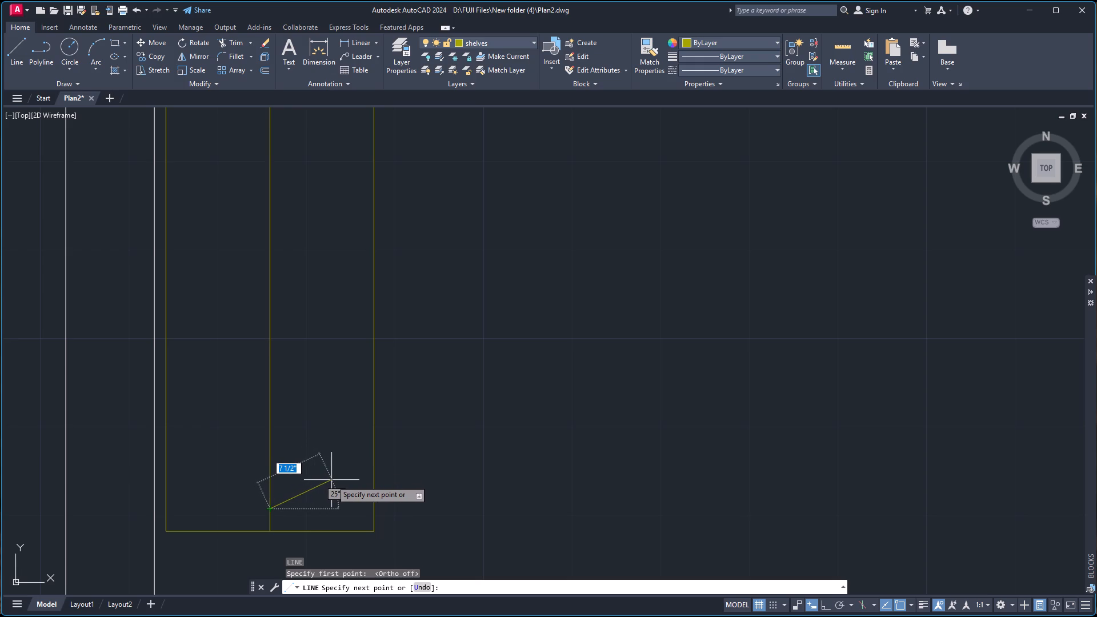
click(331, 480)
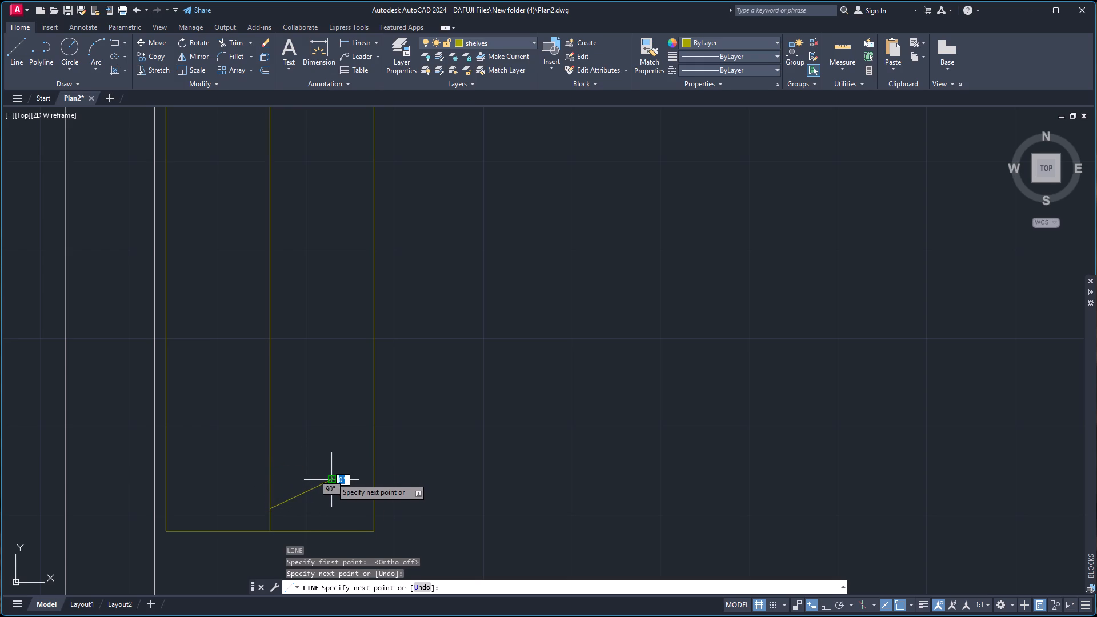
key(Escape)
Mirror the slanted line about the shelf's vertical center line, keeping the original, to form a V-shaped arrowhead.
click(311, 488)
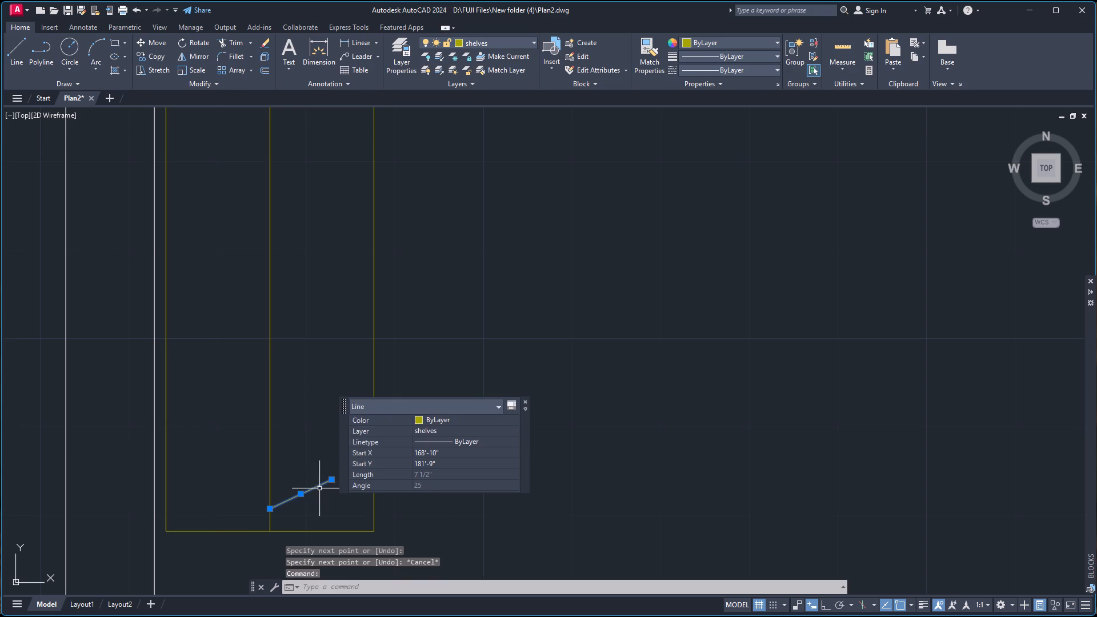
text(mi)
key(Return)
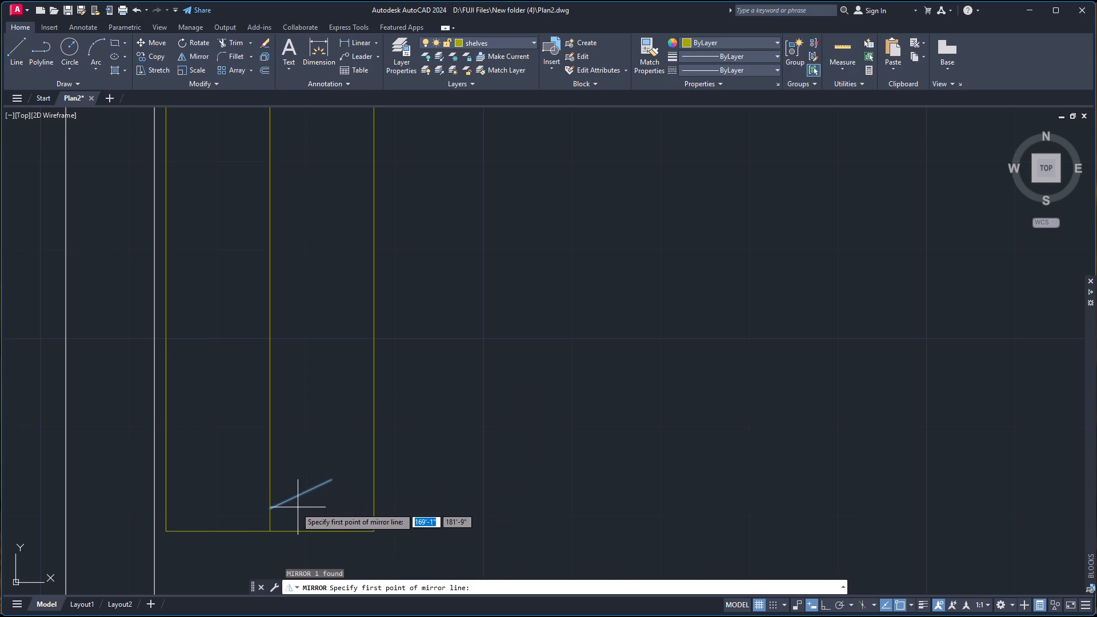
click(265, 508)
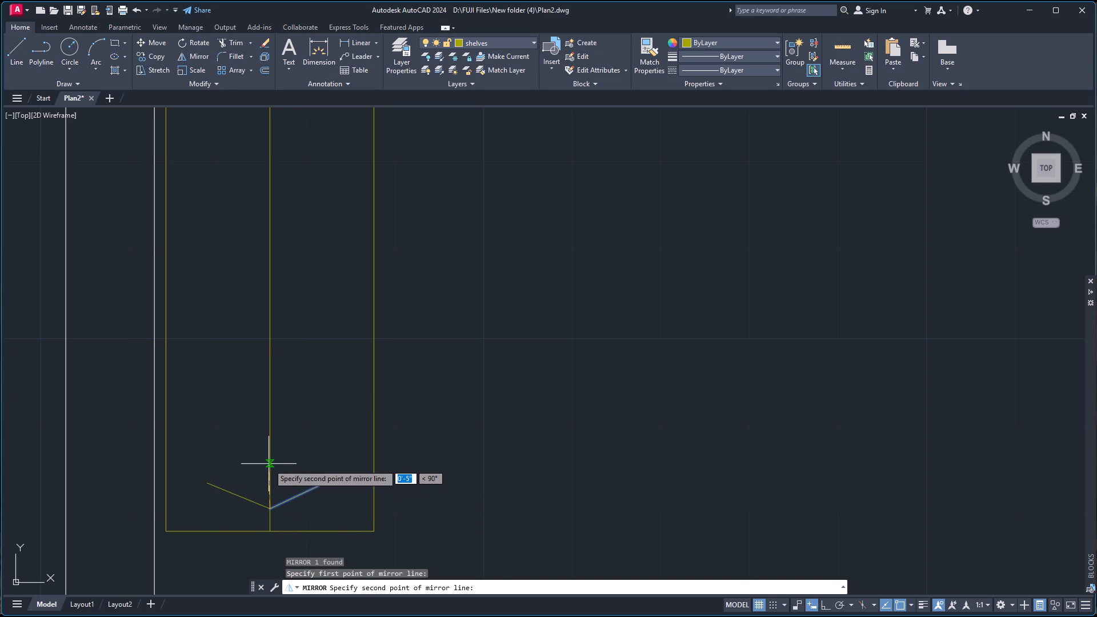
key(F8)
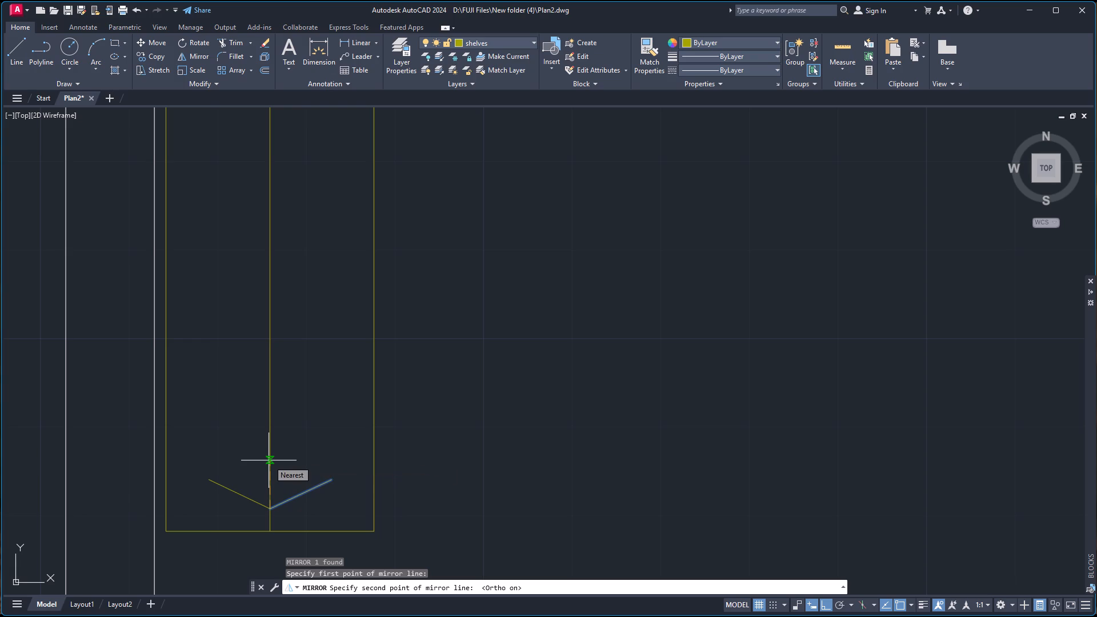
click(267, 460)
drag(290, 498, 267, 460)
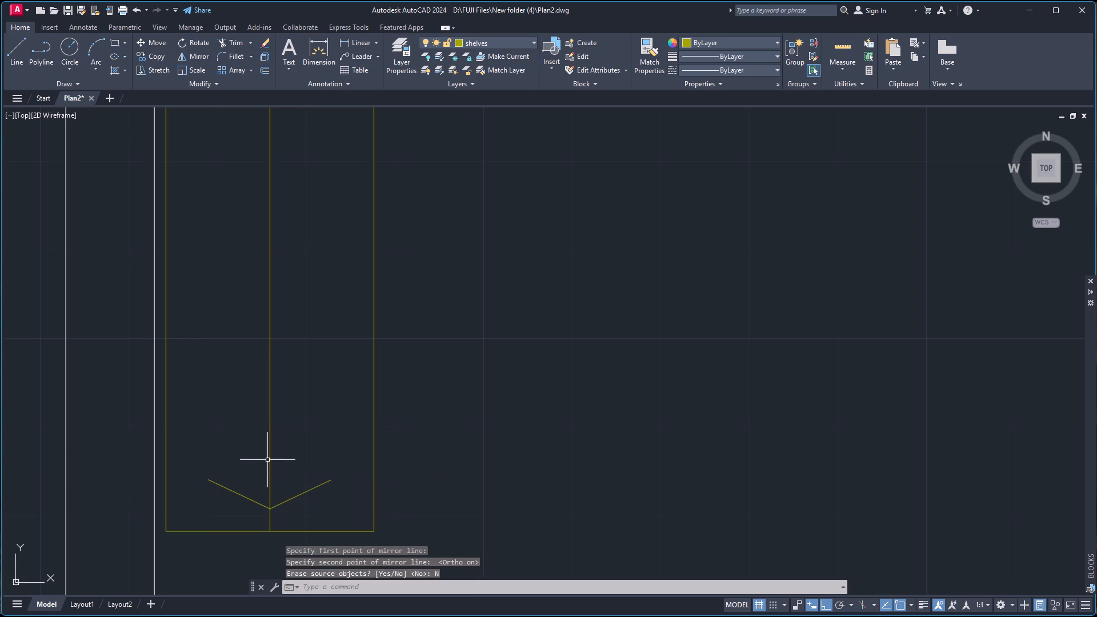
Group the two slanted arrowhead lines near the shelf's south end into one object.
click(243, 495)
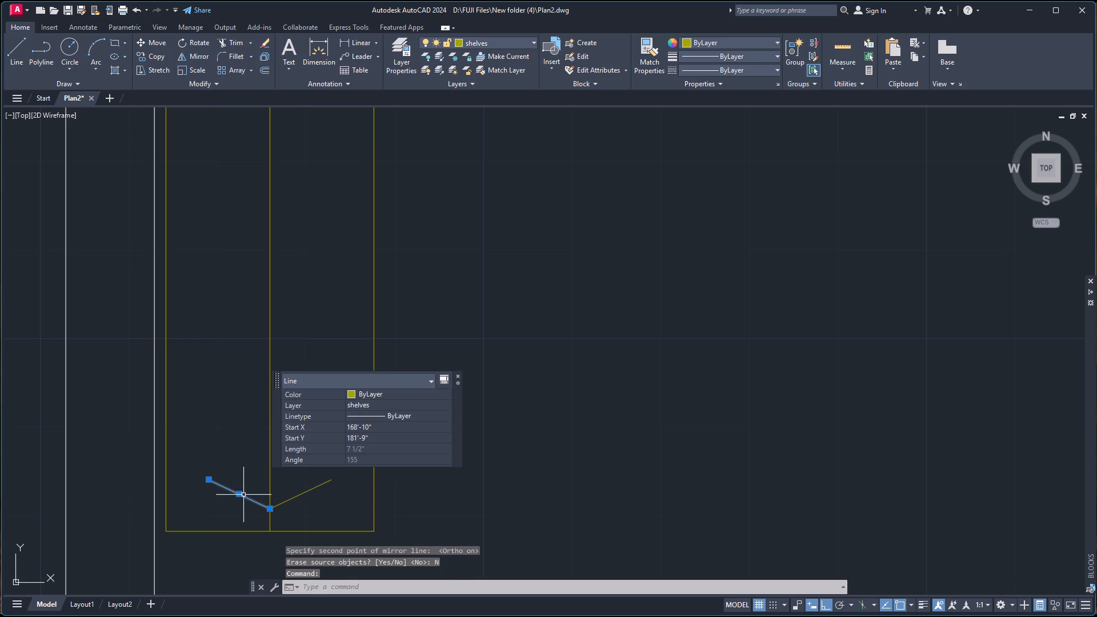
click(287, 502)
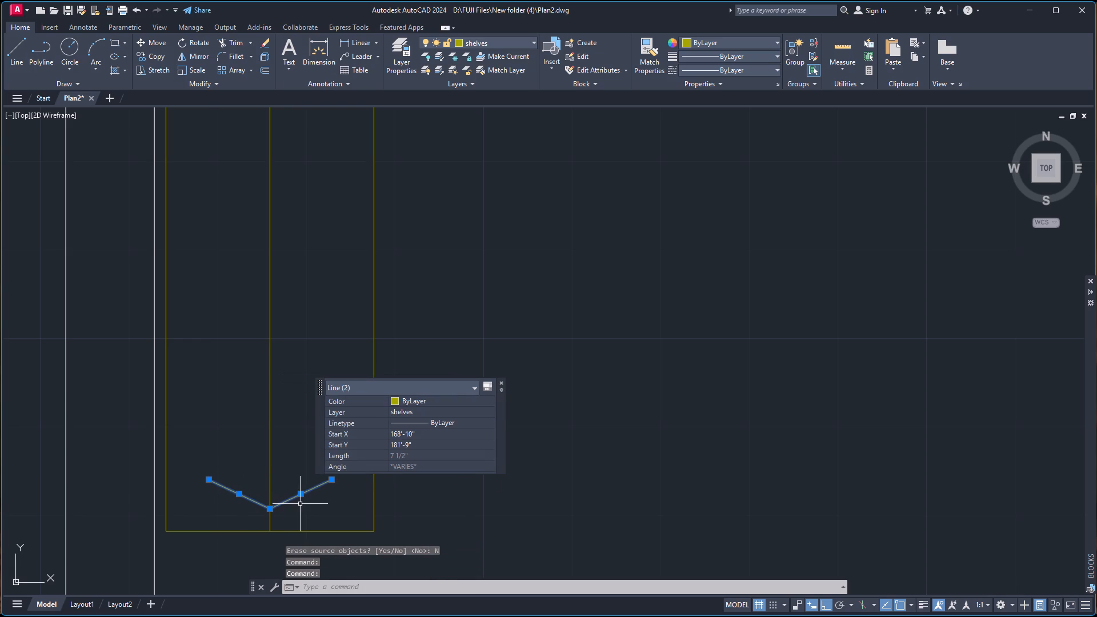
key(g)
key(Return)
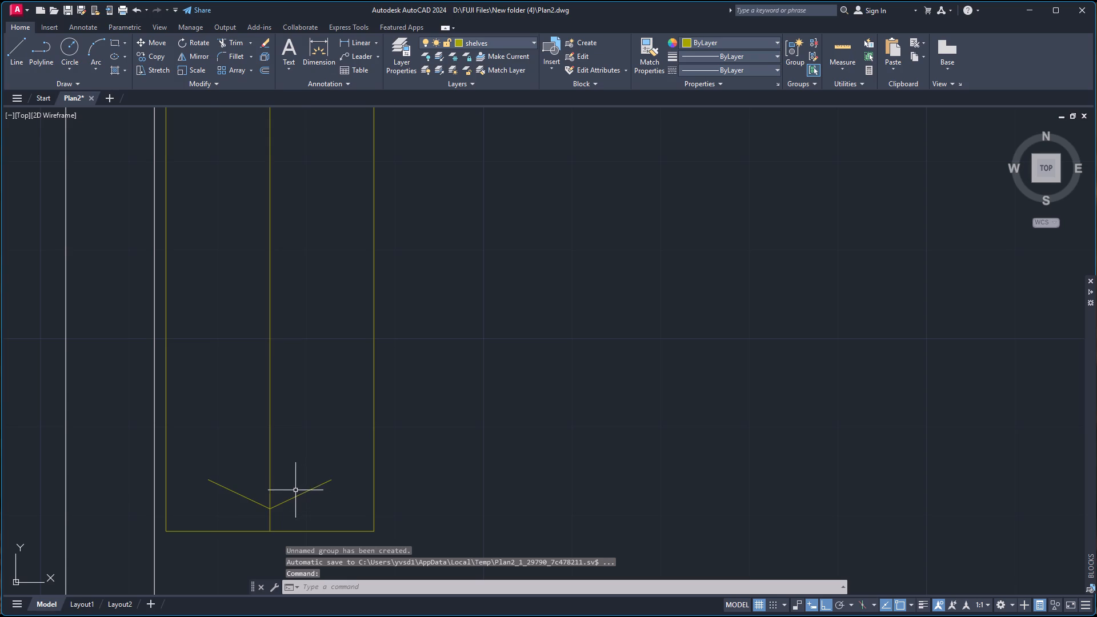
Copy the arrowhead group northward along the shelf's center line as a 10-item array spaced about 2" apart.
click(269, 507)
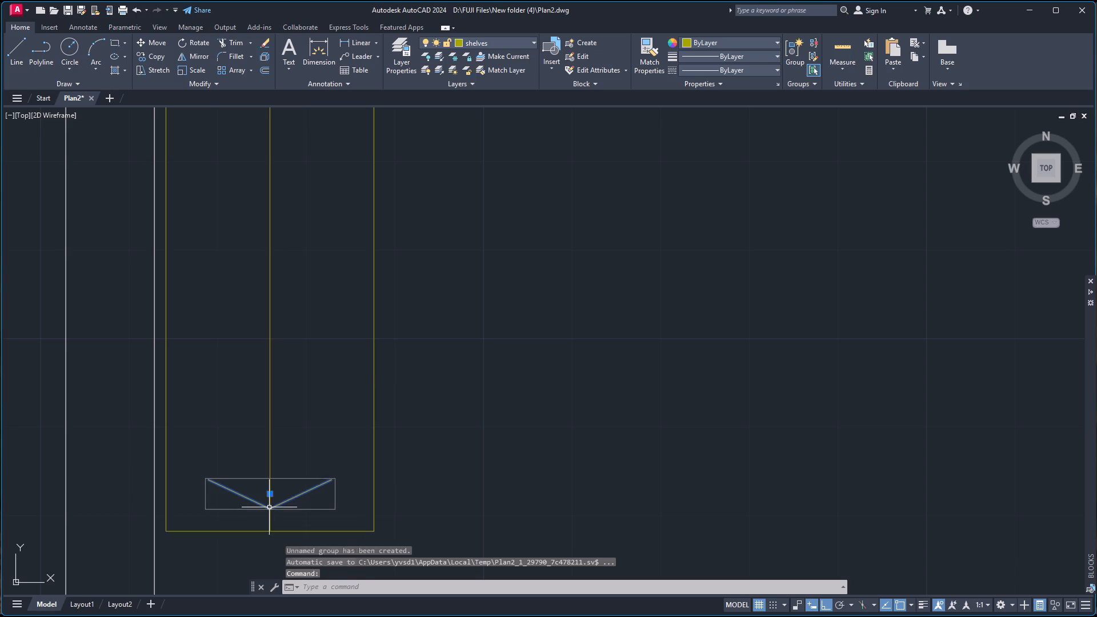
key(c)
key(o)
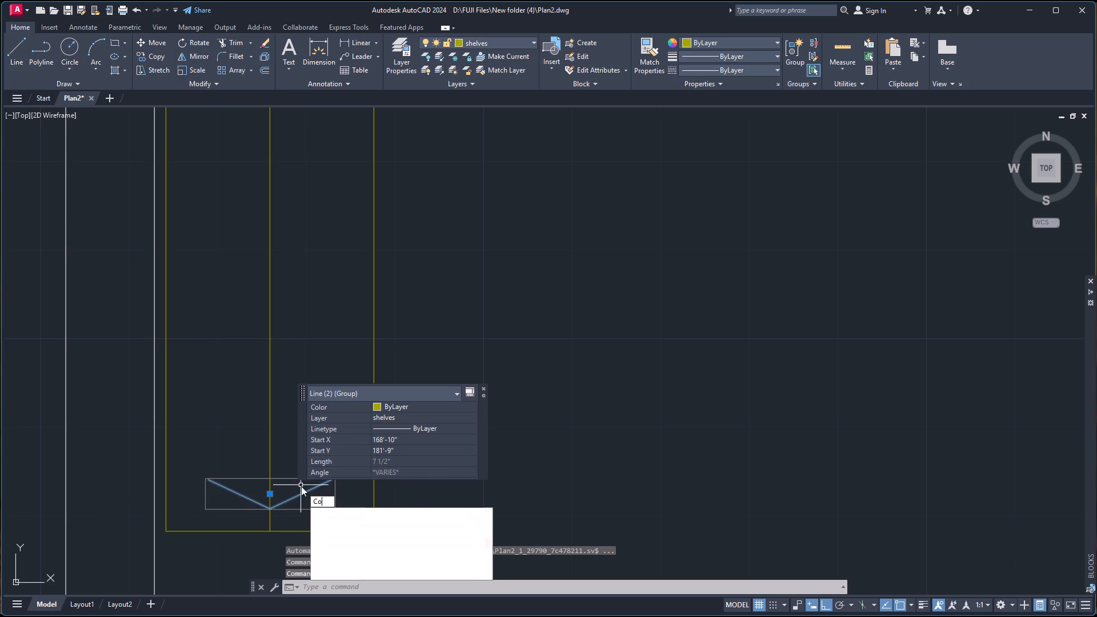
key(Return)
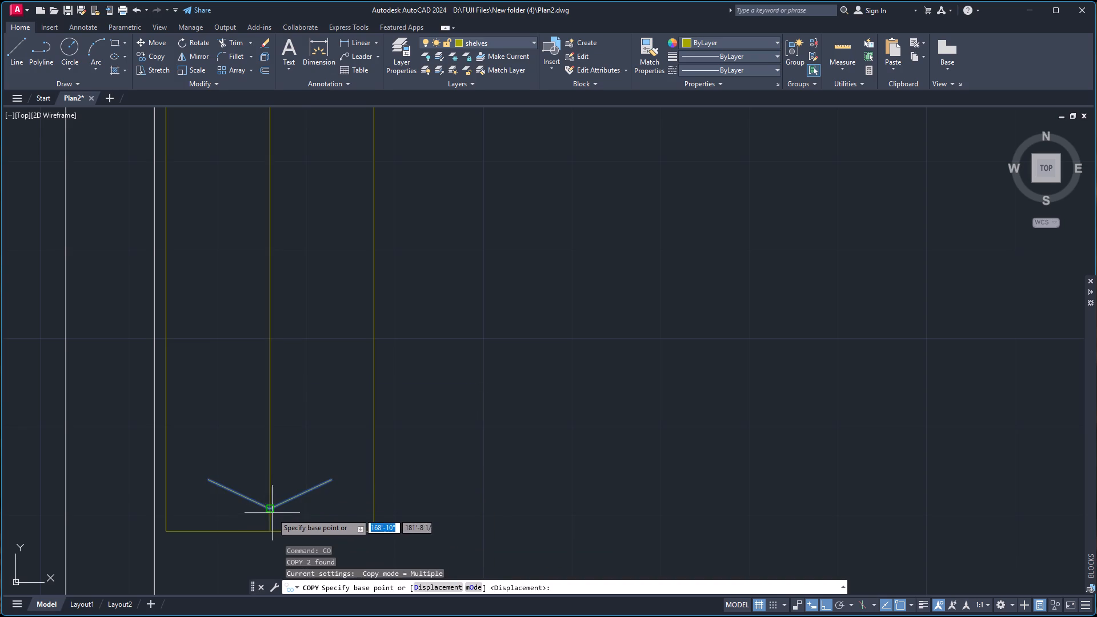
click(269, 510)
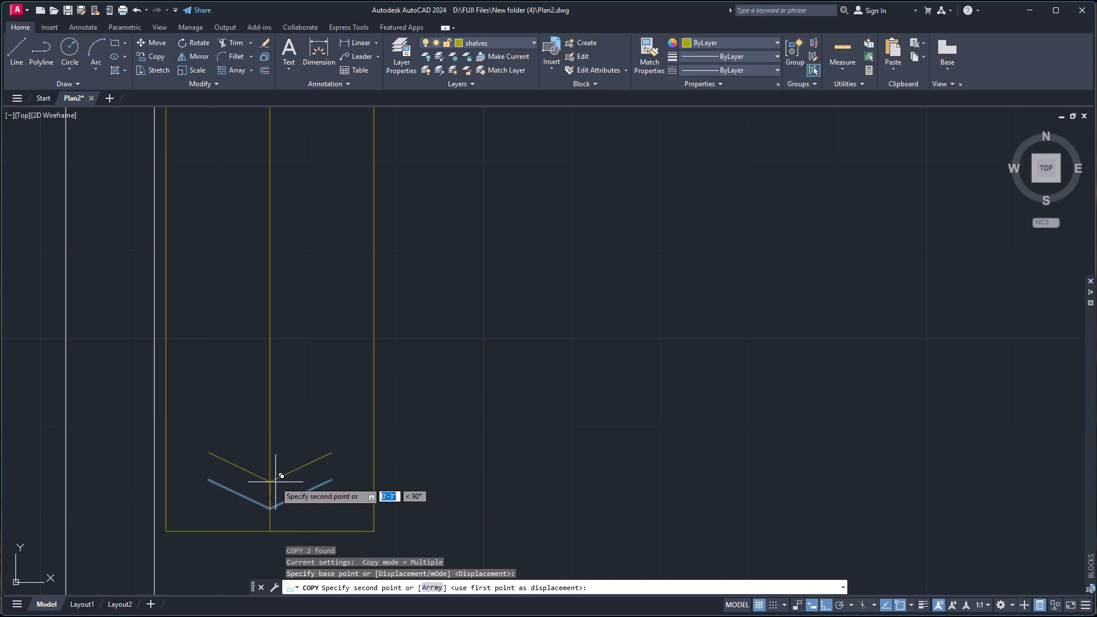
key(a)
key(Return)
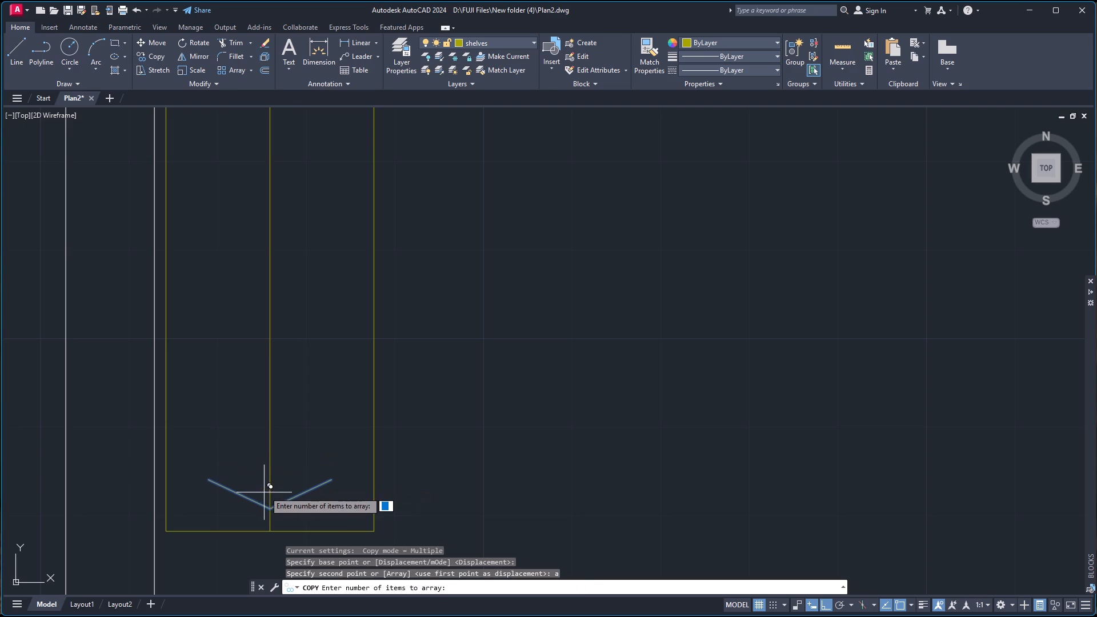
key(1)
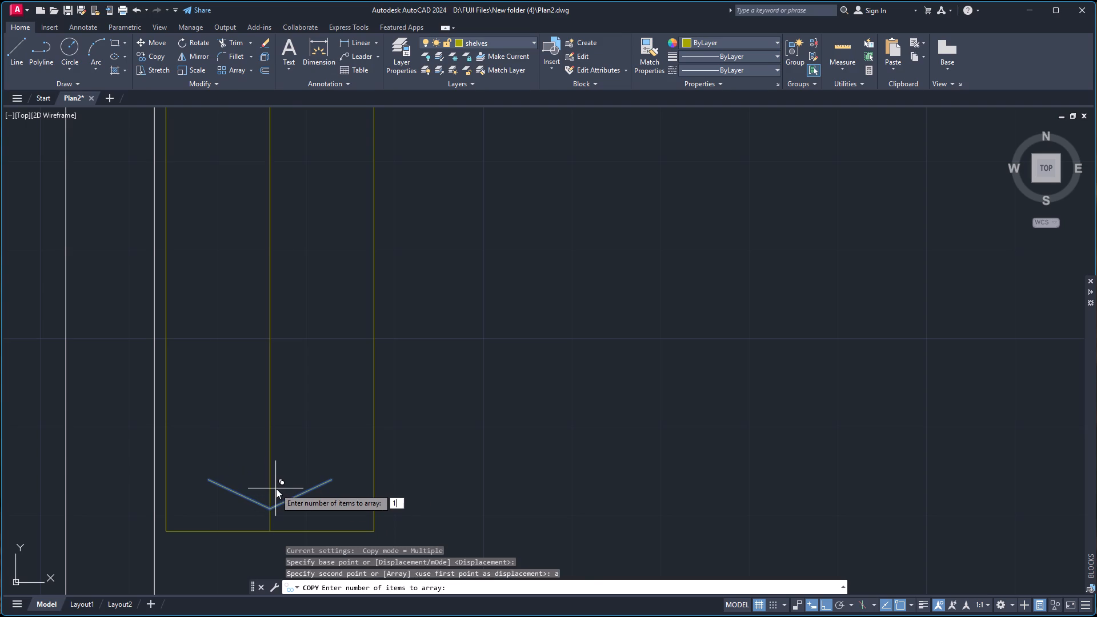
key(0)
key(Return)
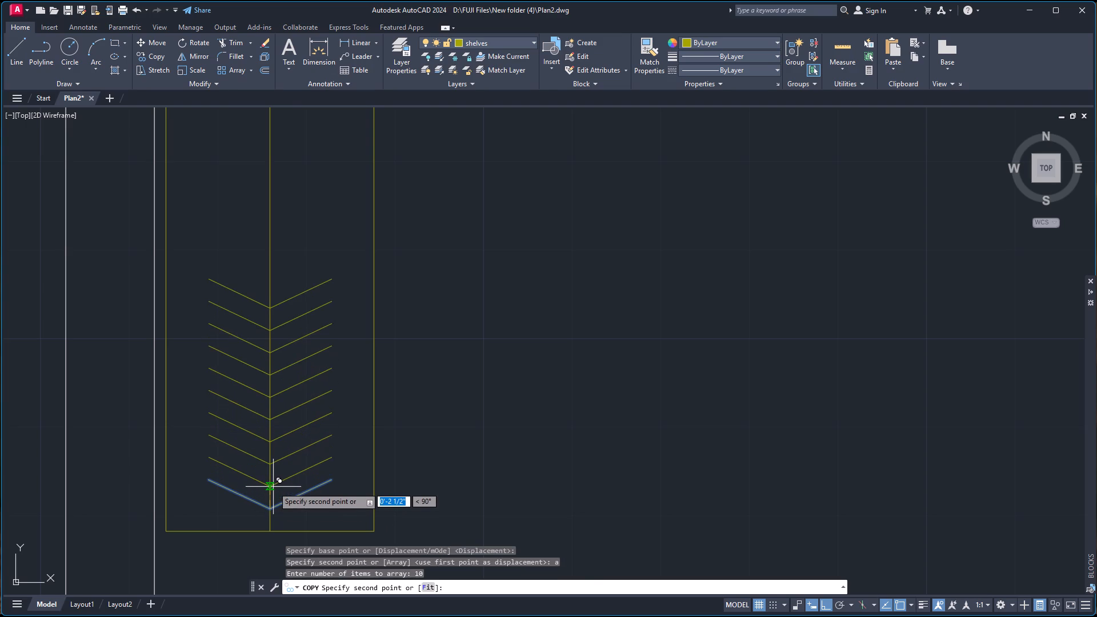
scroll(271, 484, down, 1)
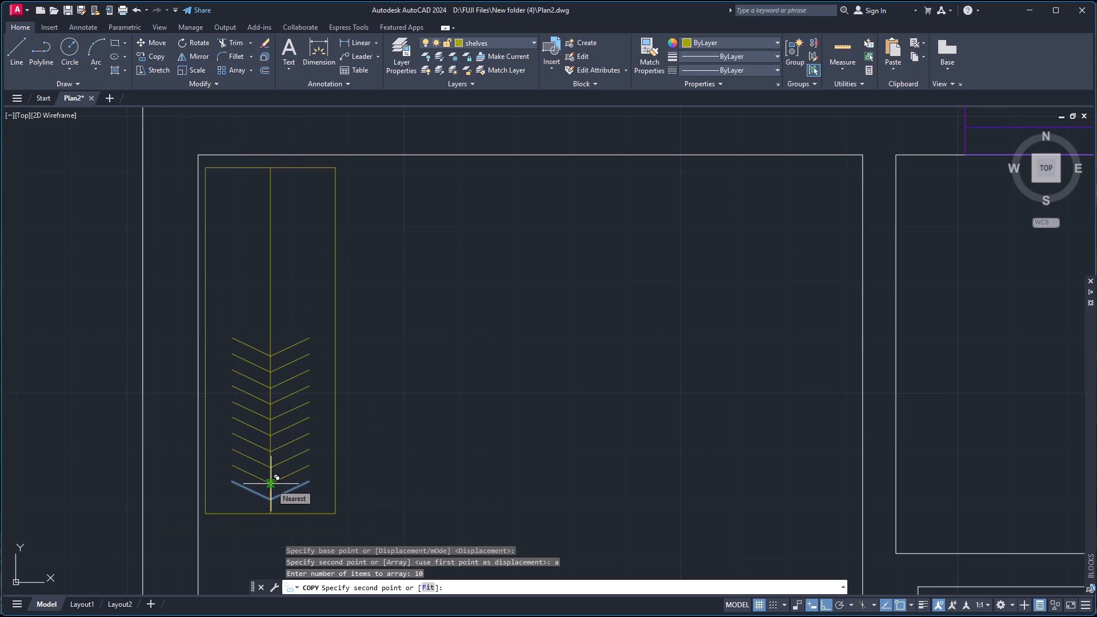
scroll(271, 484, up, 1)
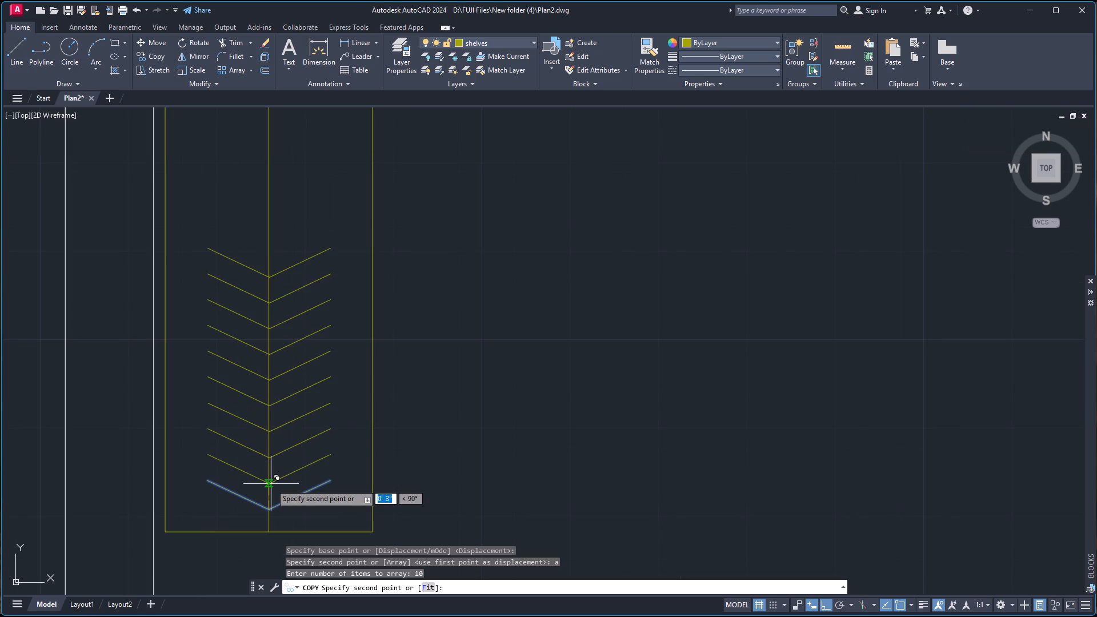
scroll(271, 484, up, 1)
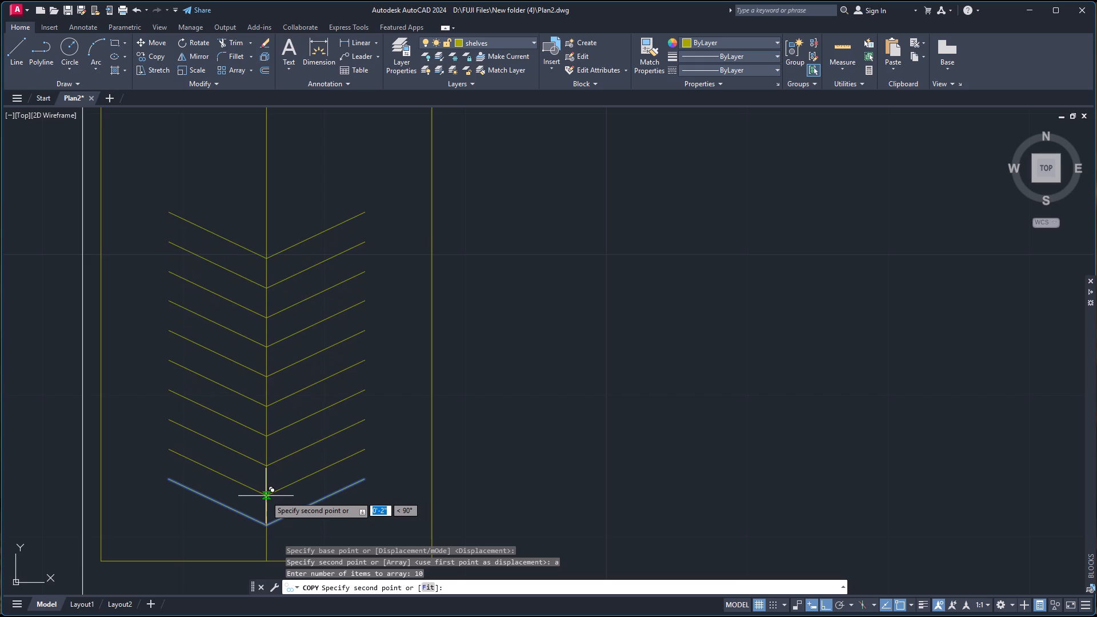
click(266, 496)
key(Escape)
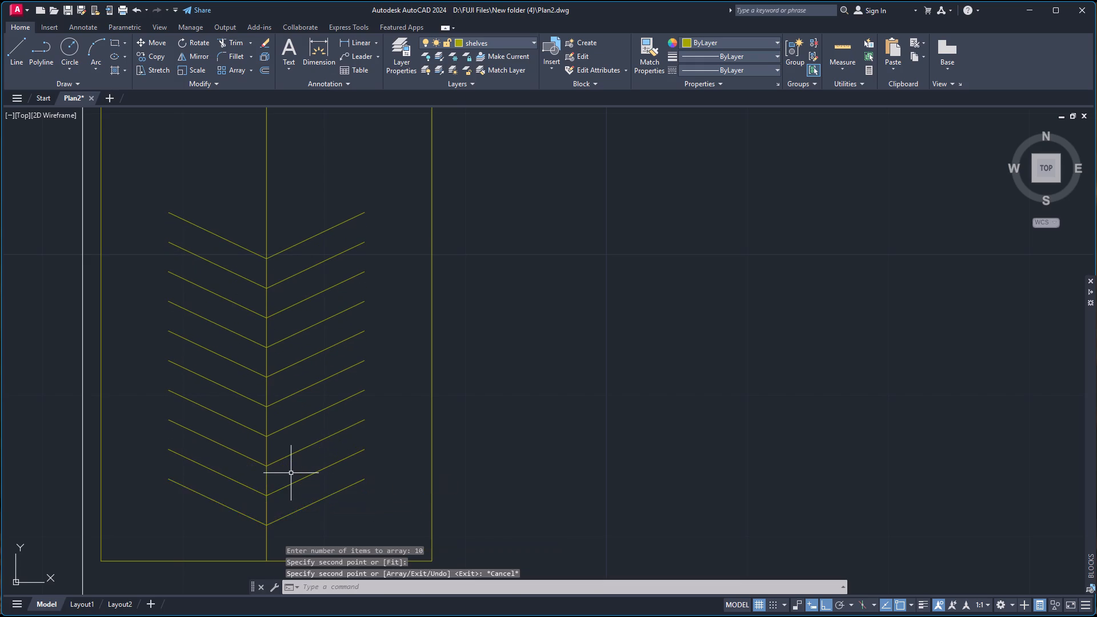
Mirror the ten arrowheads about the shelf's horizontal midline into its north half, keeping the originals.
scroll(287, 395, down, 3)
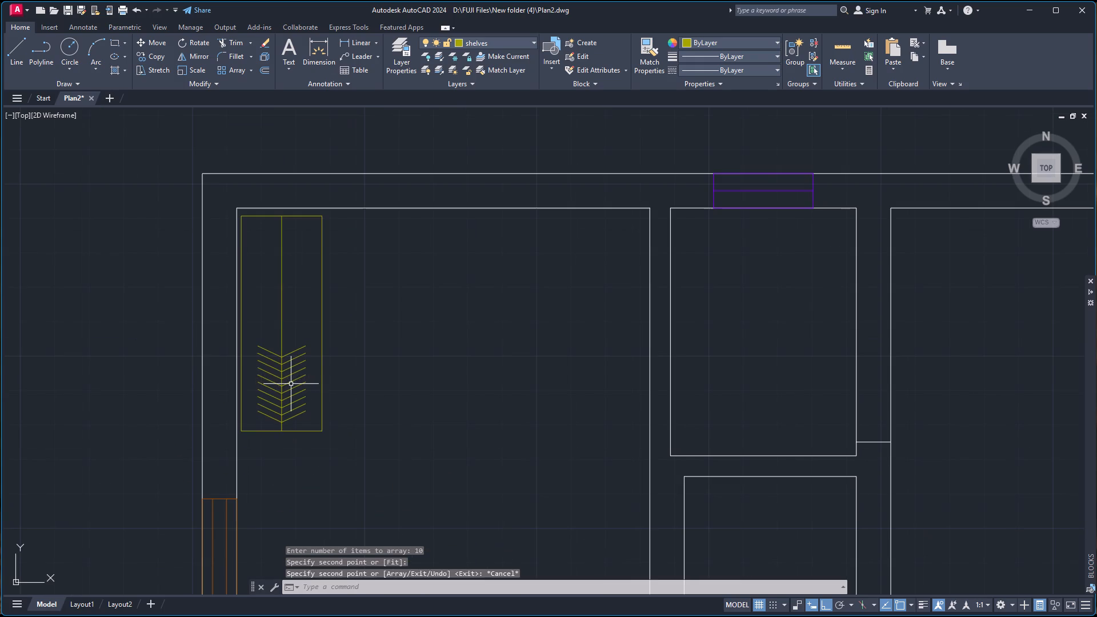
click(274, 343)
click(261, 415)
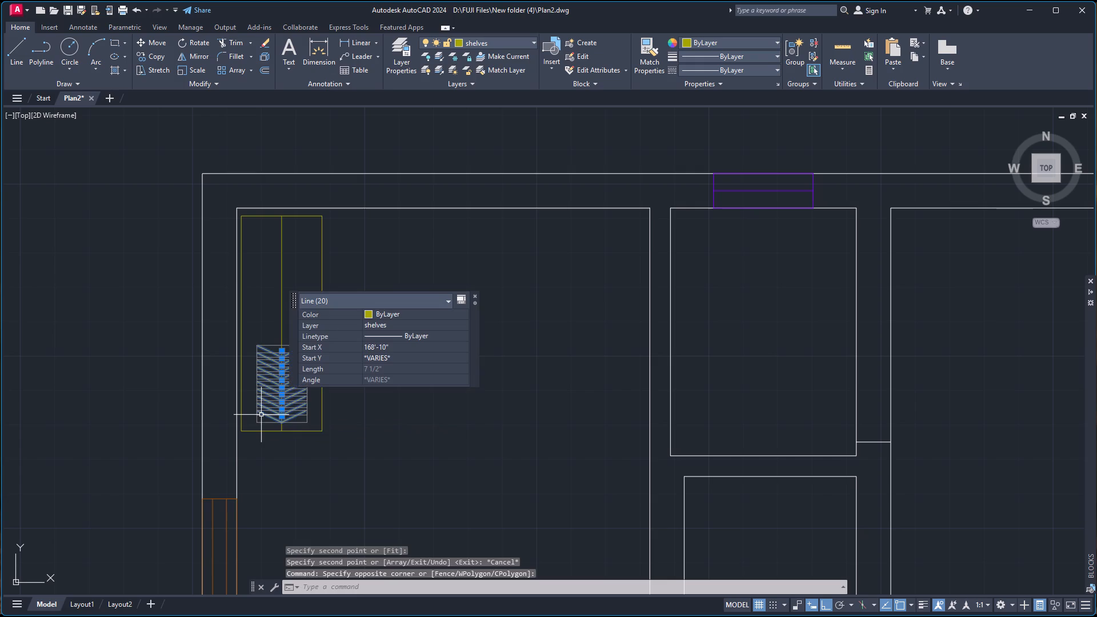
key(m)
key(i)
key(Return)
scroll(281, 388, up, 3)
scroll(270, 263, down, 2)
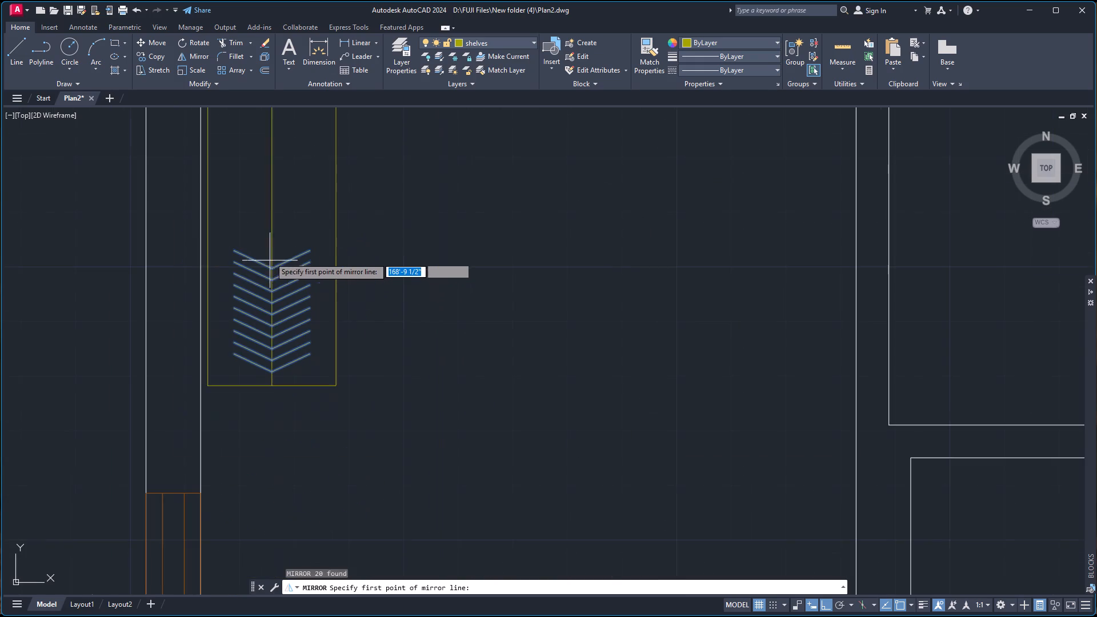
scroll(270, 241, down, 2)
scroll(274, 178, up, 2)
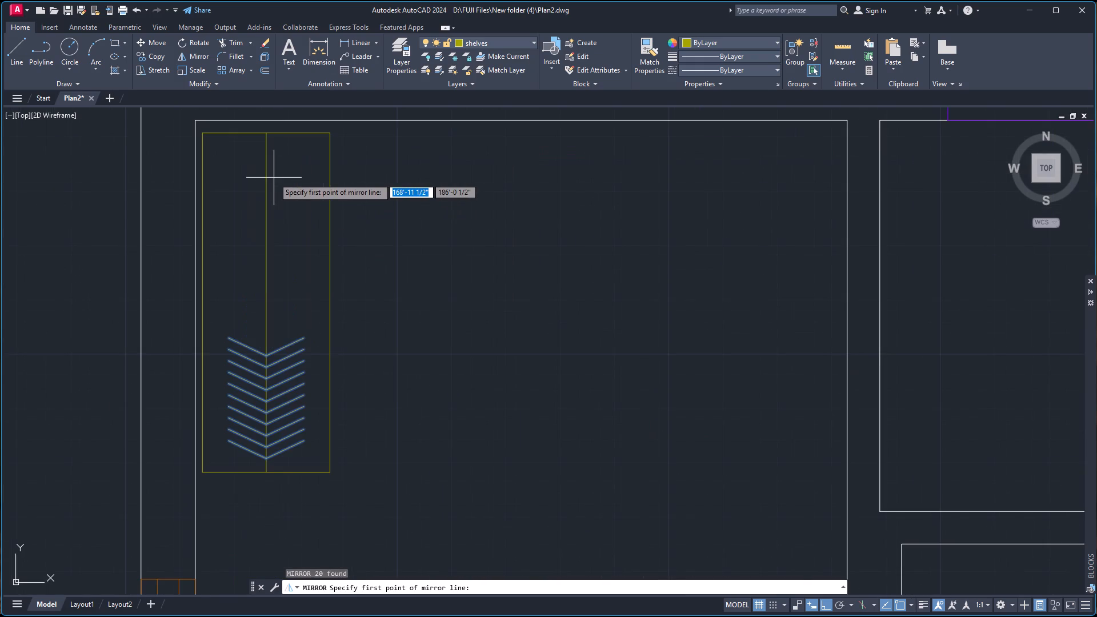
click(265, 301)
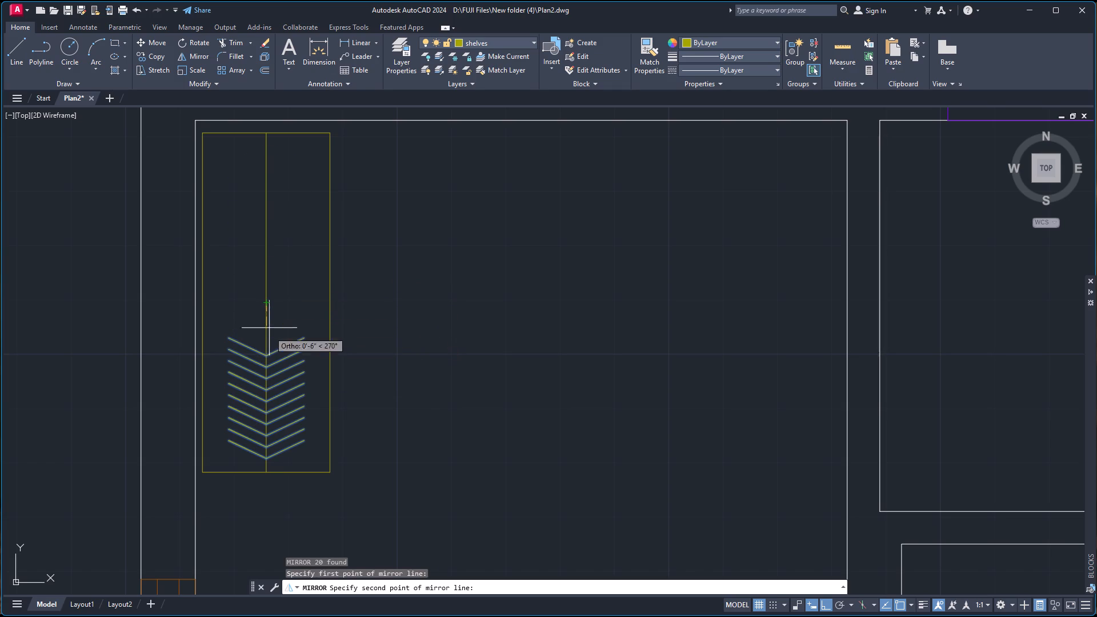
click(331, 301)
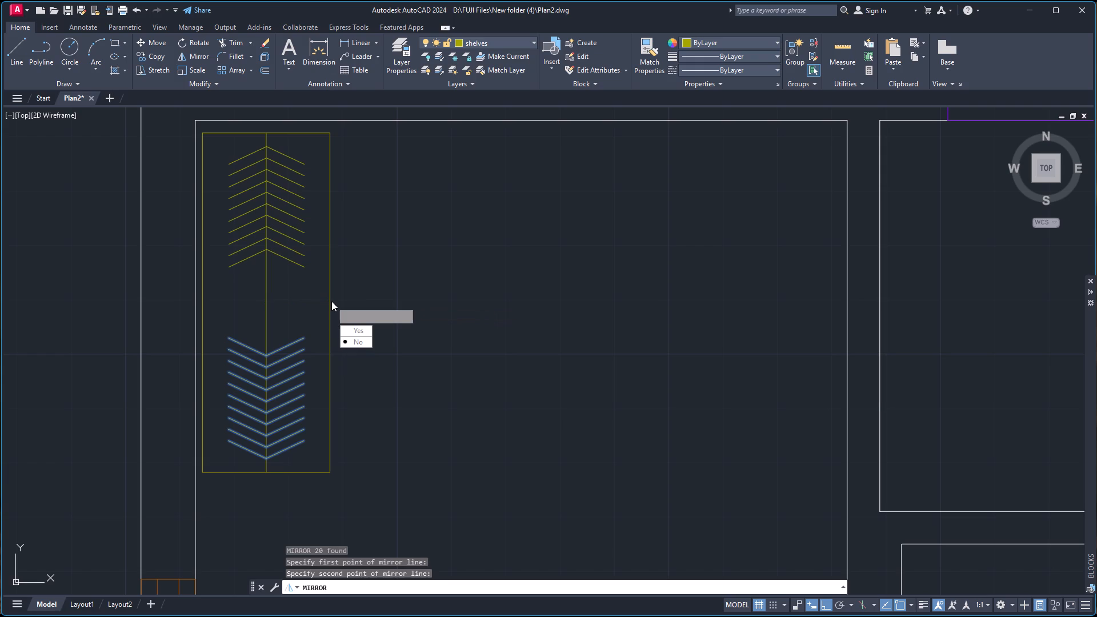
drag(353, 339, 332, 301)
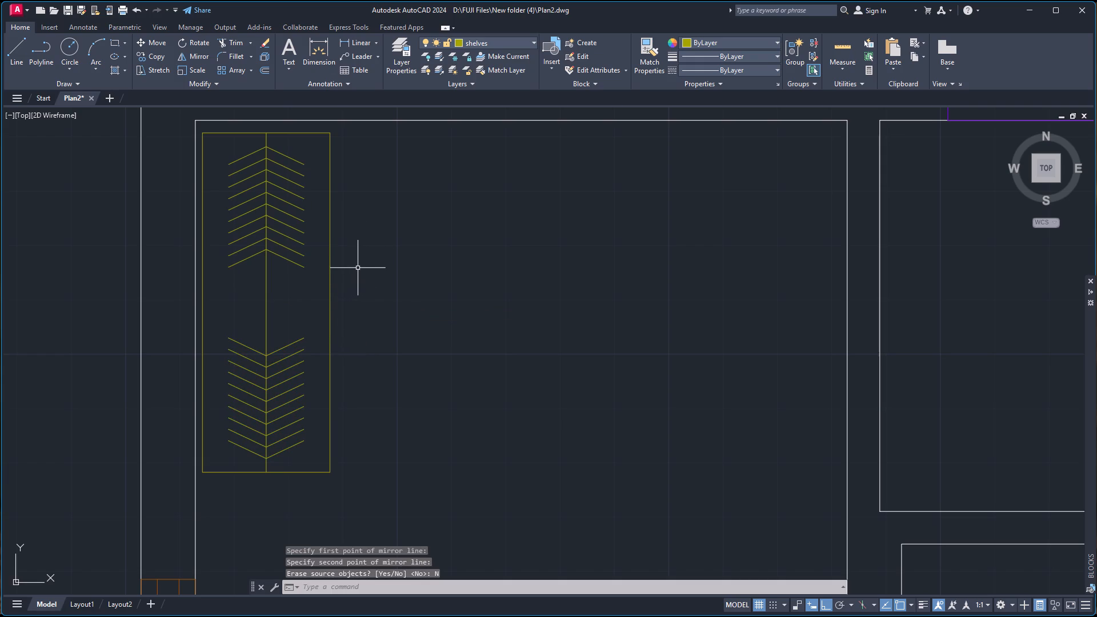
Create a new layer named kitchen with index color 122 and make it the current layer.
scroll(371, 247, down, 4)
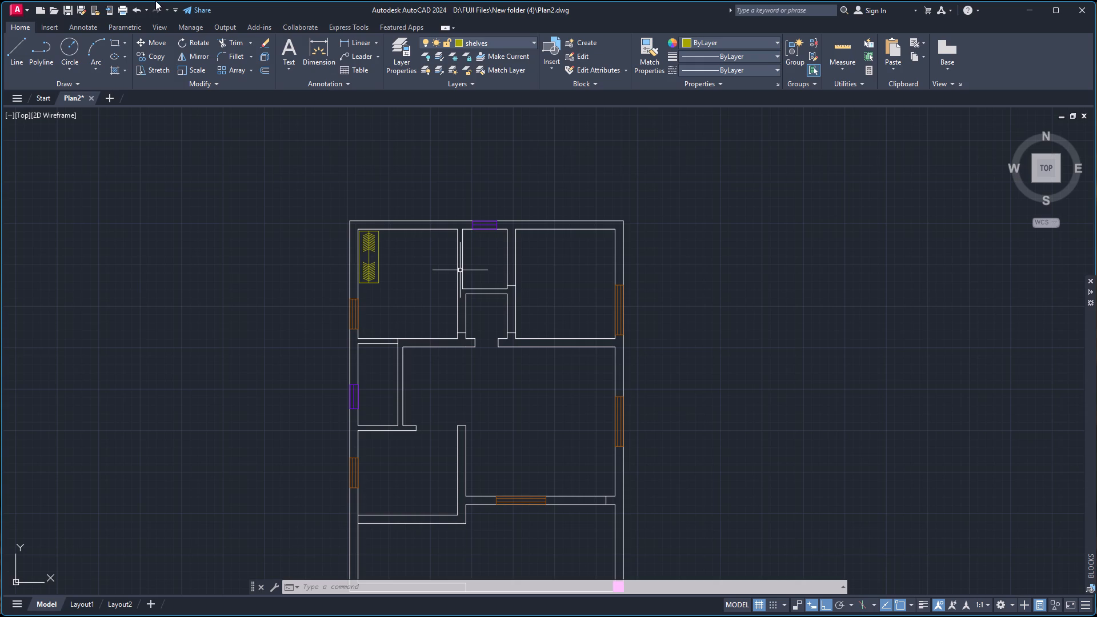
scroll(425, 464, up, 1)
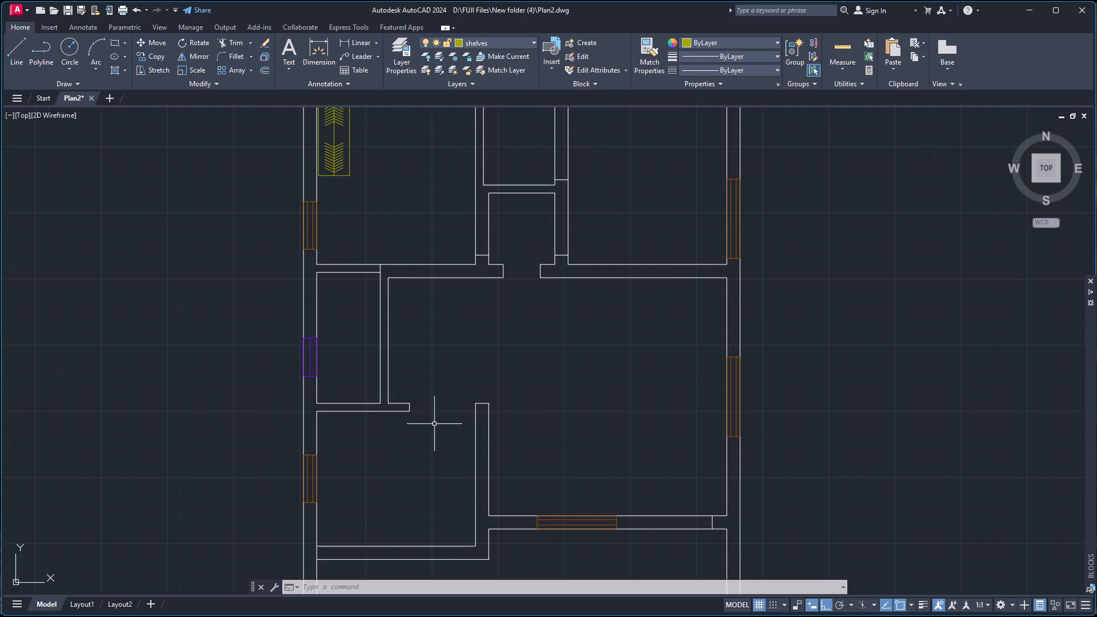
click(533, 43)
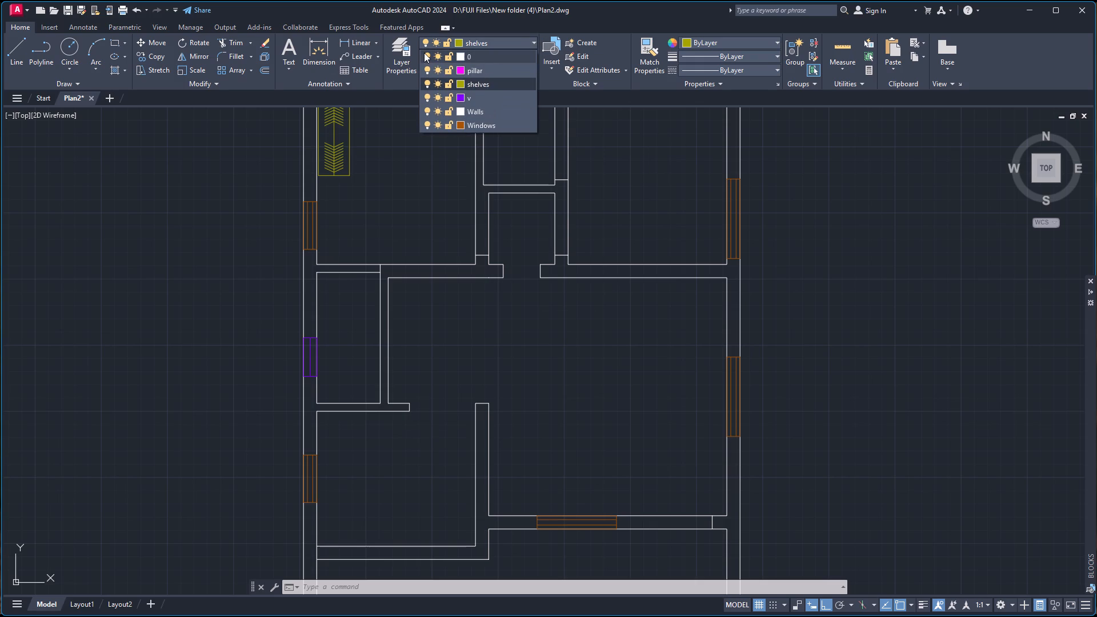
click(405, 57)
click(405, 57)
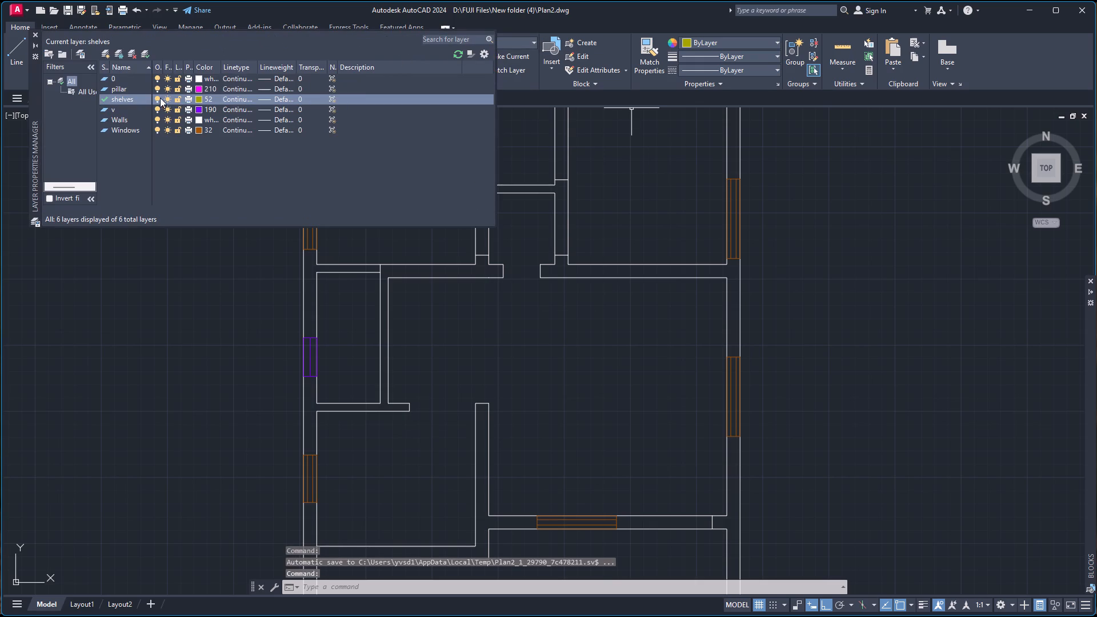
click(106, 54)
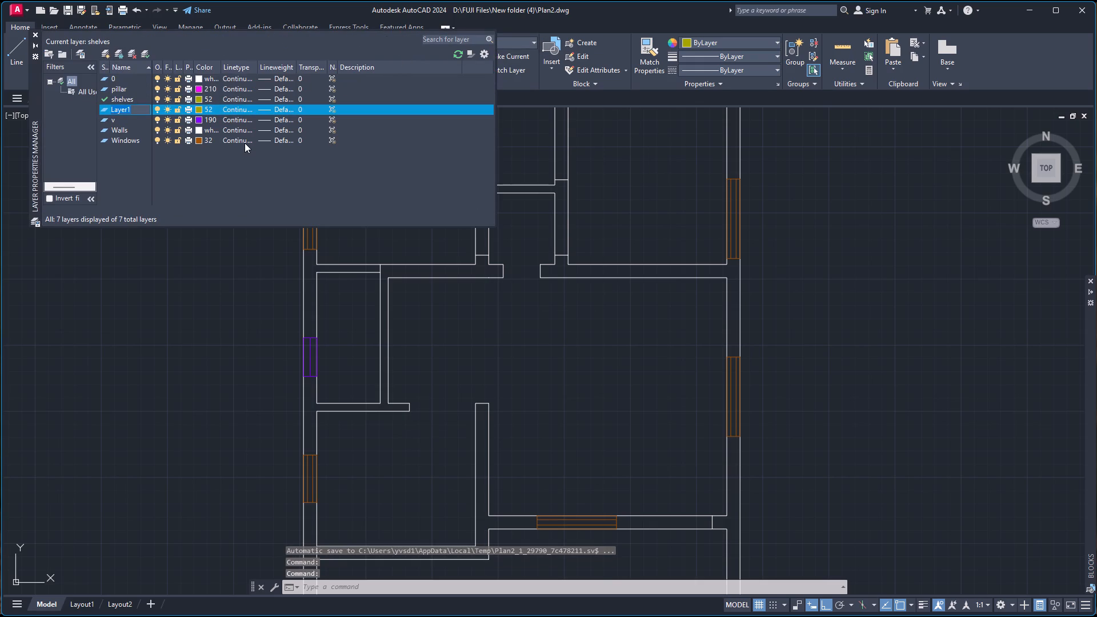
text(ki)
text(tchen)
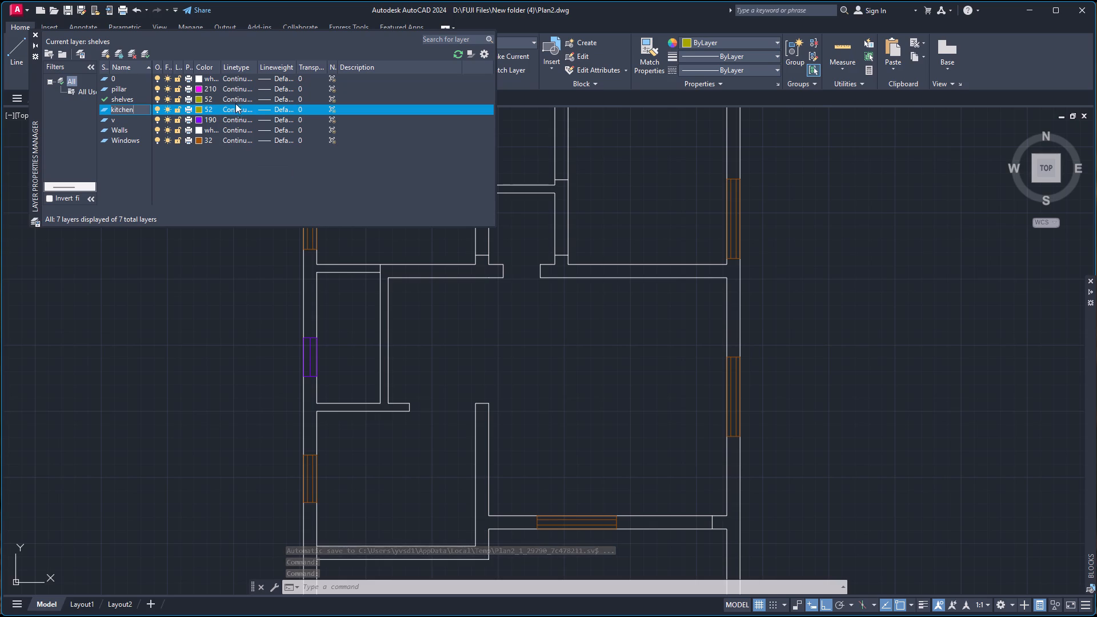
click(195, 109)
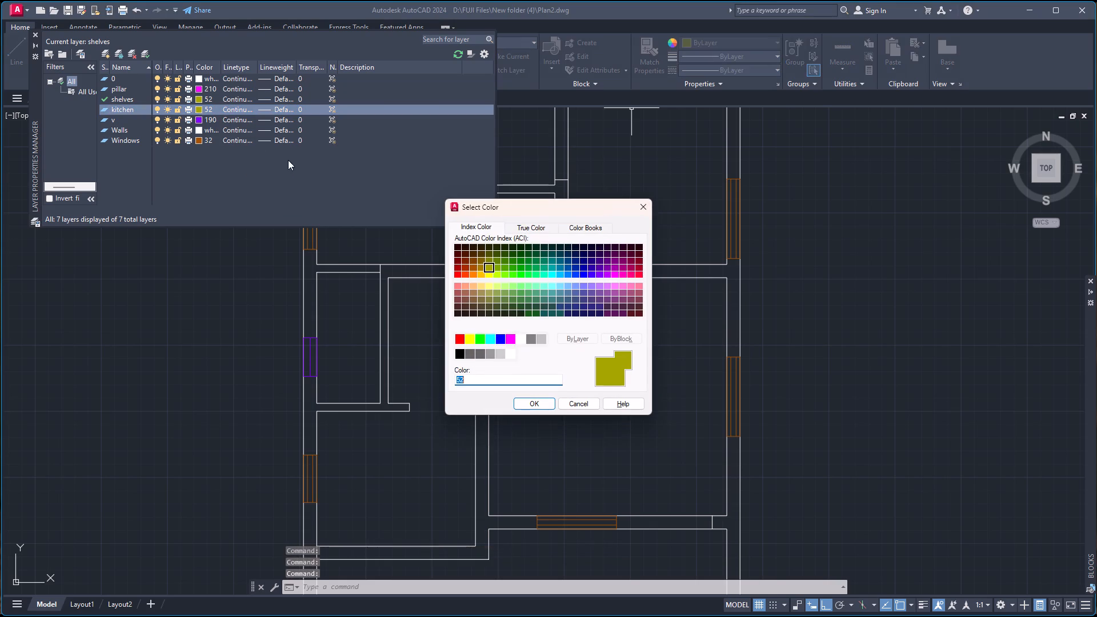
click(473, 261)
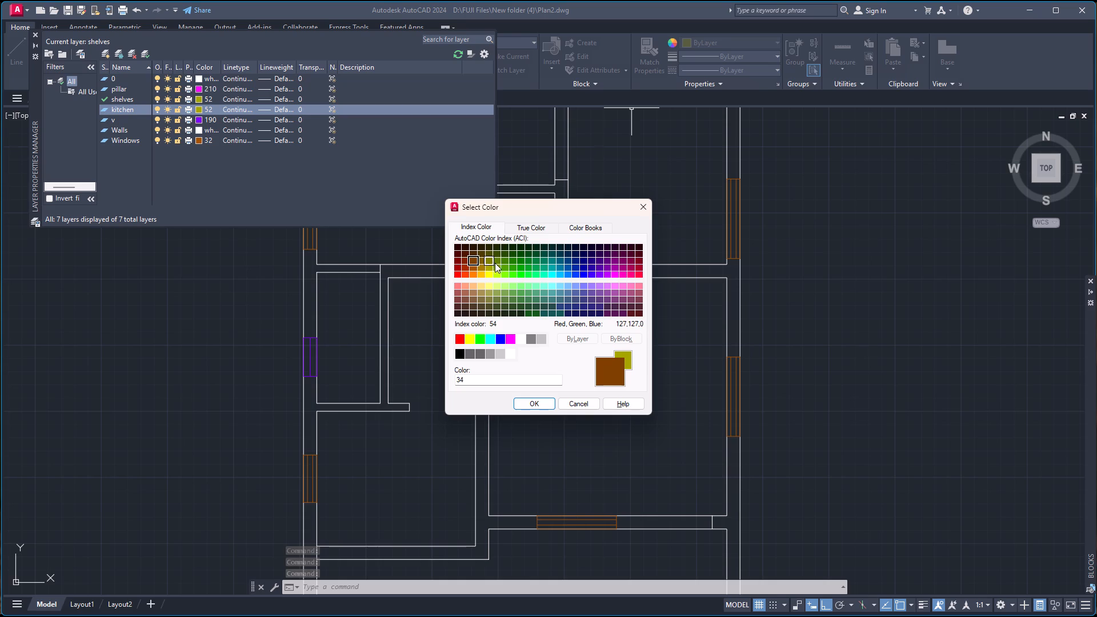
click(542, 269)
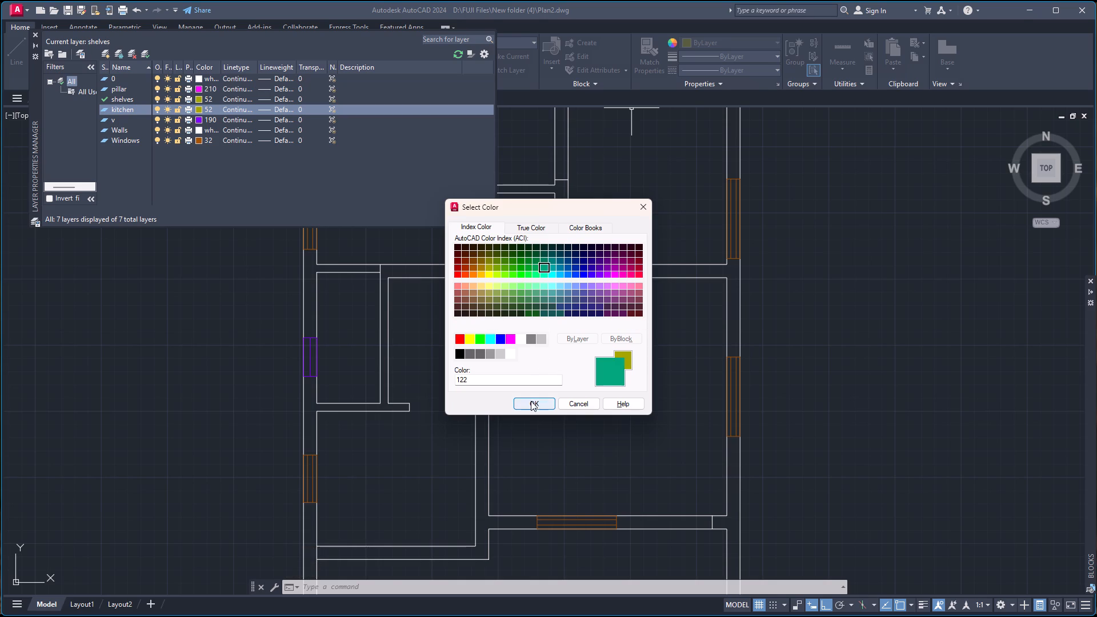
click(531, 401)
click(146, 54)
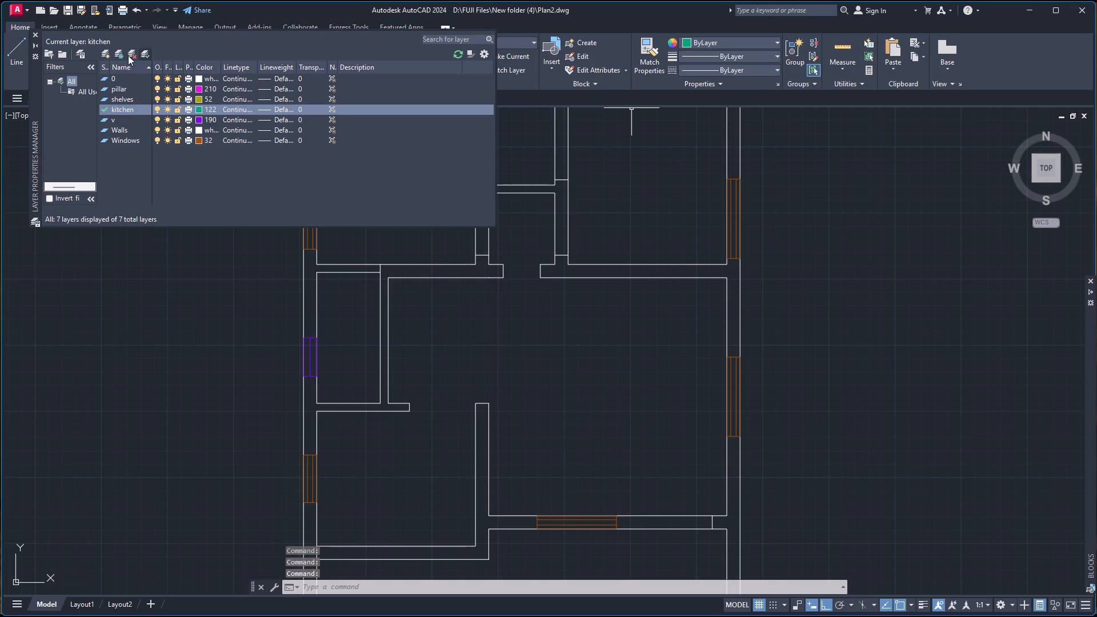
click(37, 33)
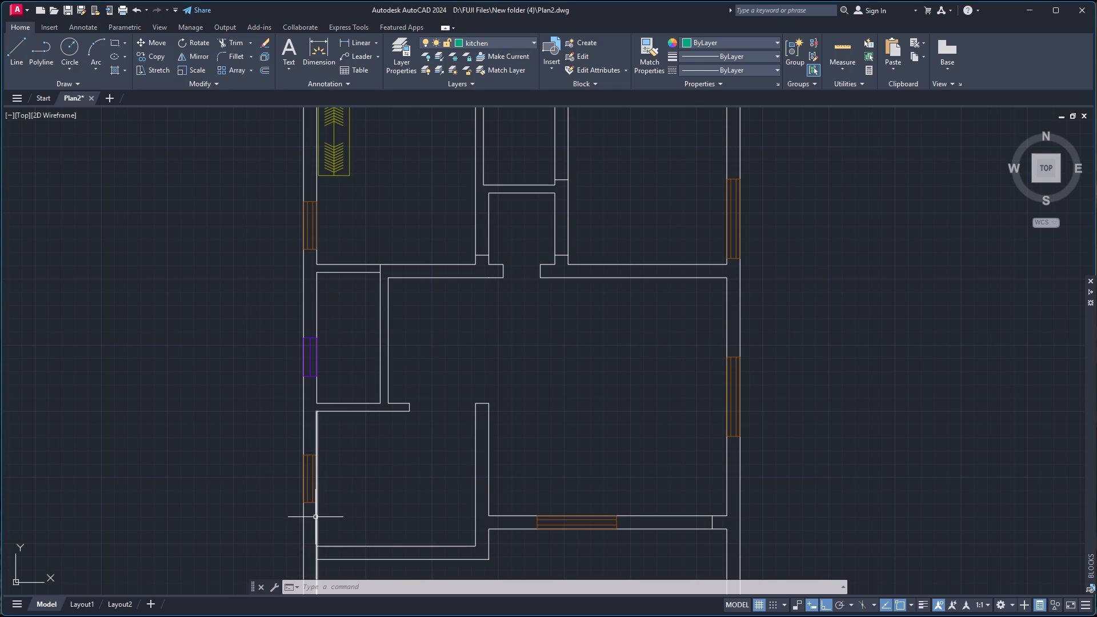
Offset the inner face line of the kitchen's west wall 2' into the room.
key(o)
key(Return)
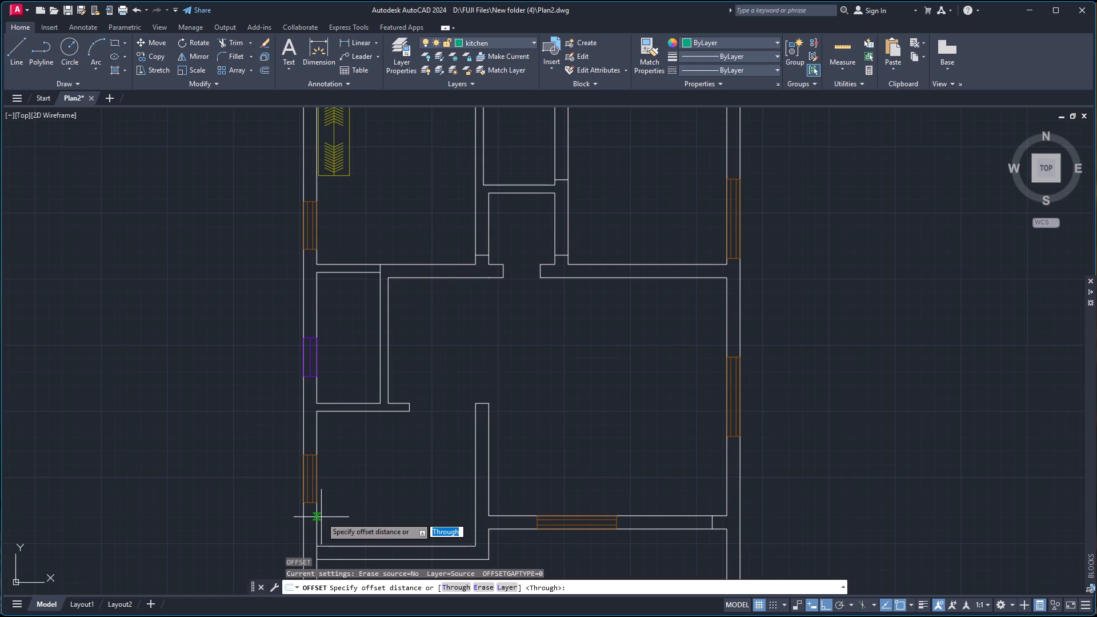
key(Return)
click(314, 515)
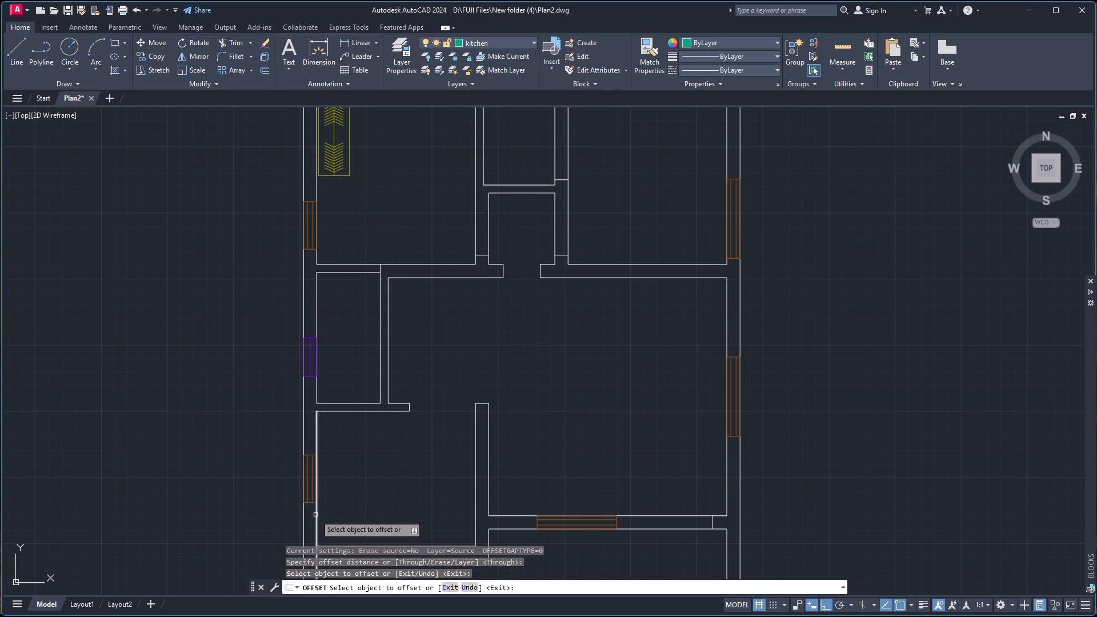
click(315, 515)
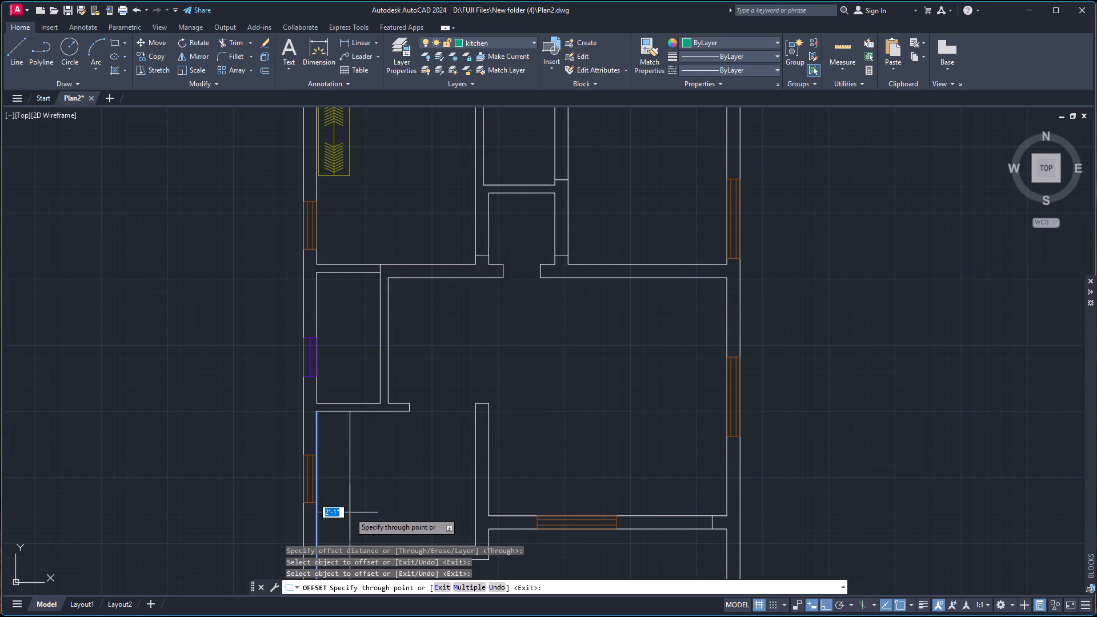
text(2')
key(Return)
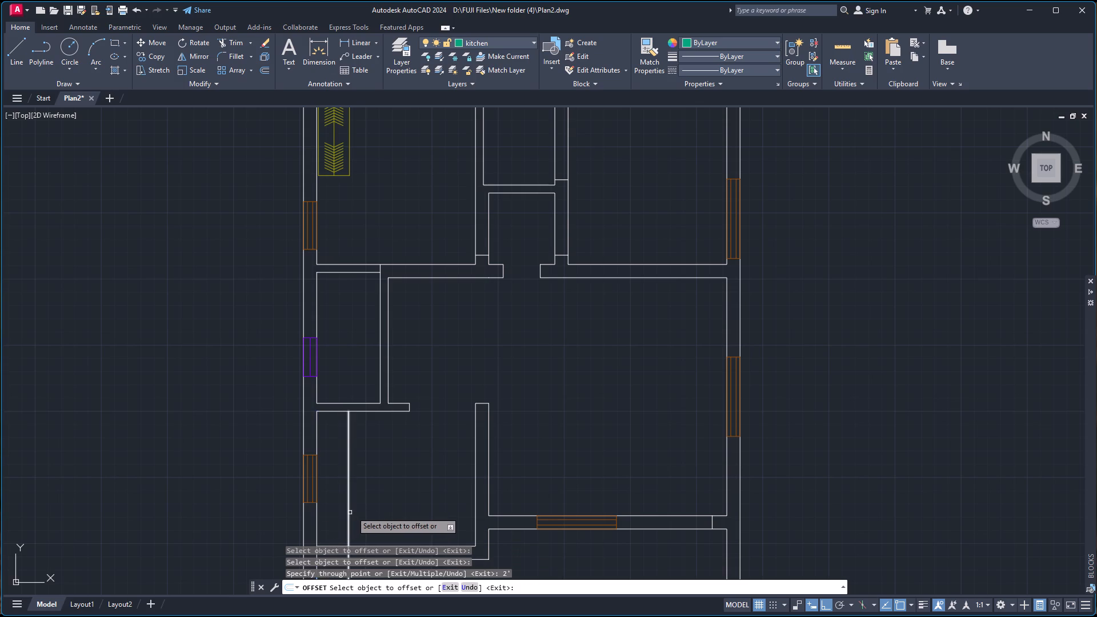
Offset the inner face line of the kitchen's south wall 2' north into the room.
scroll(449, 530, up, 2)
scroll(416, 547, down, 3)
scroll(330, 548, down, 2)
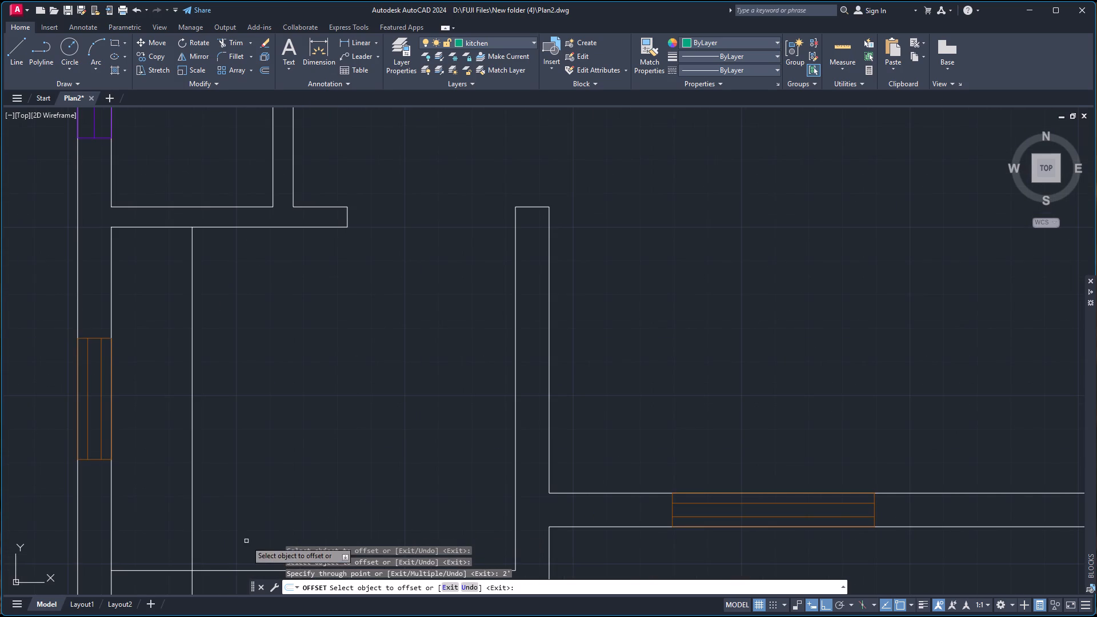
scroll(246, 542, down, 2)
click(249, 554)
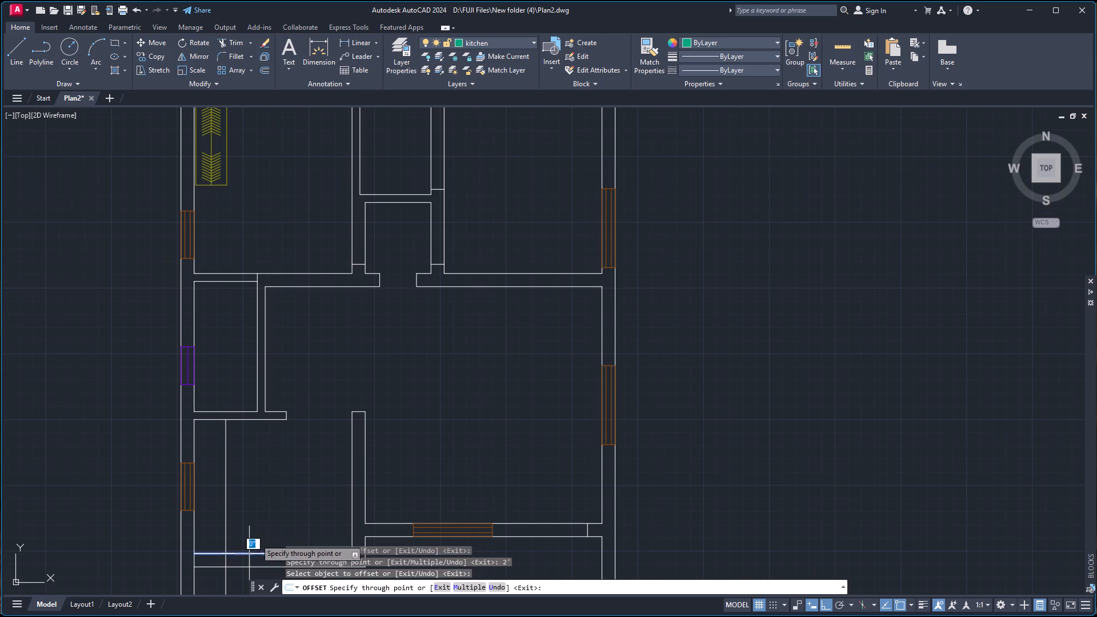
key(2)
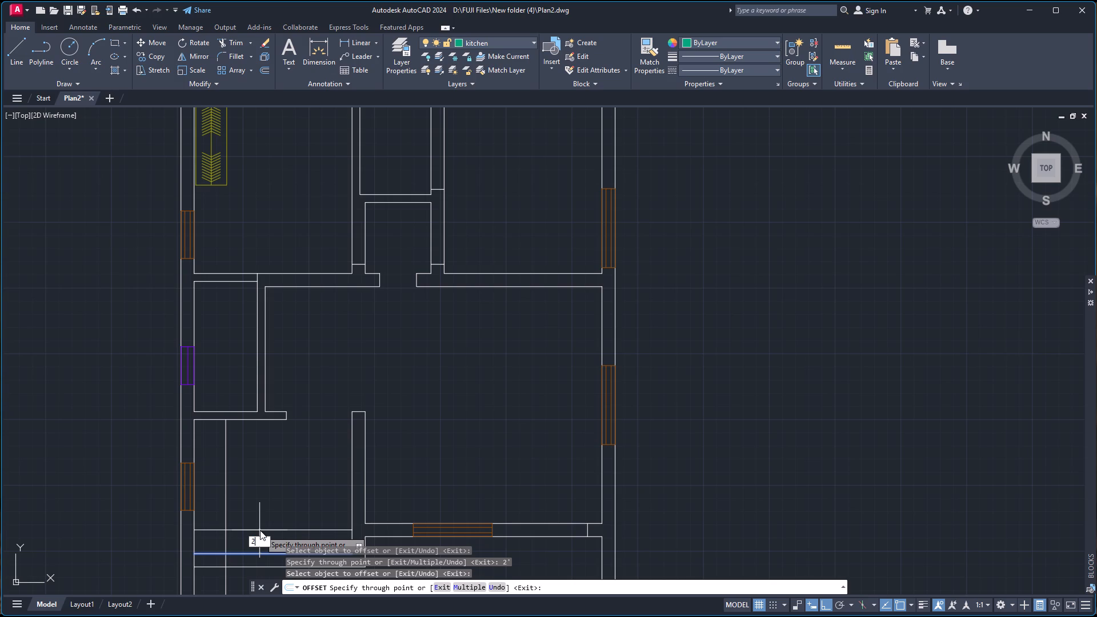
key(apostrophe)
key(Return)
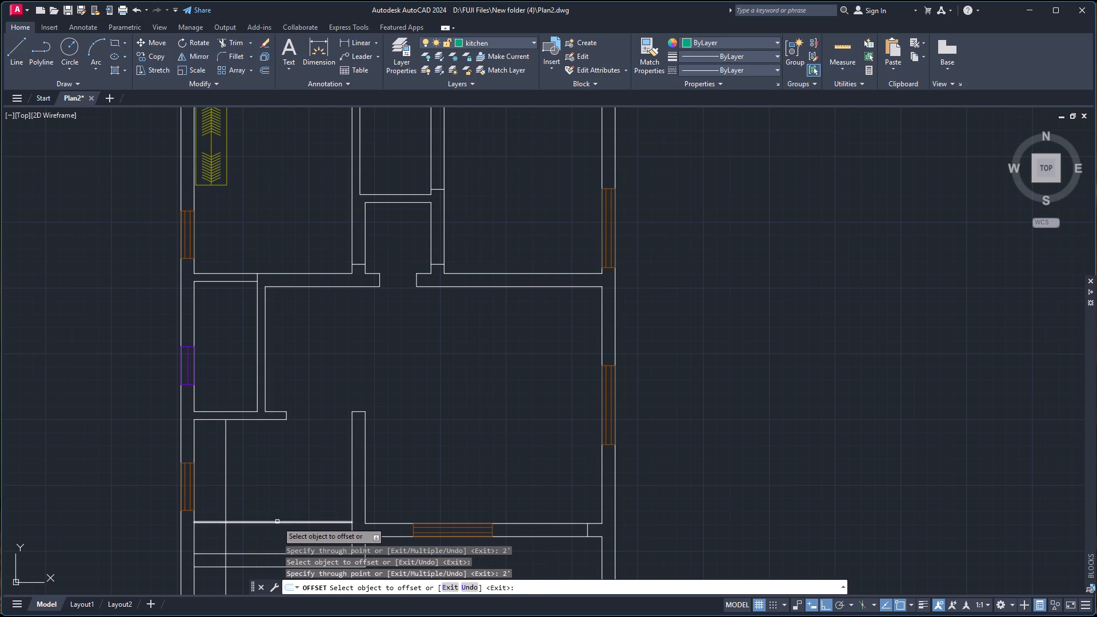
key(Escape)
Trim the two offset lines where they run past their intersection and across the south wall, leaving an L-shaped counter edge.
text(tr)
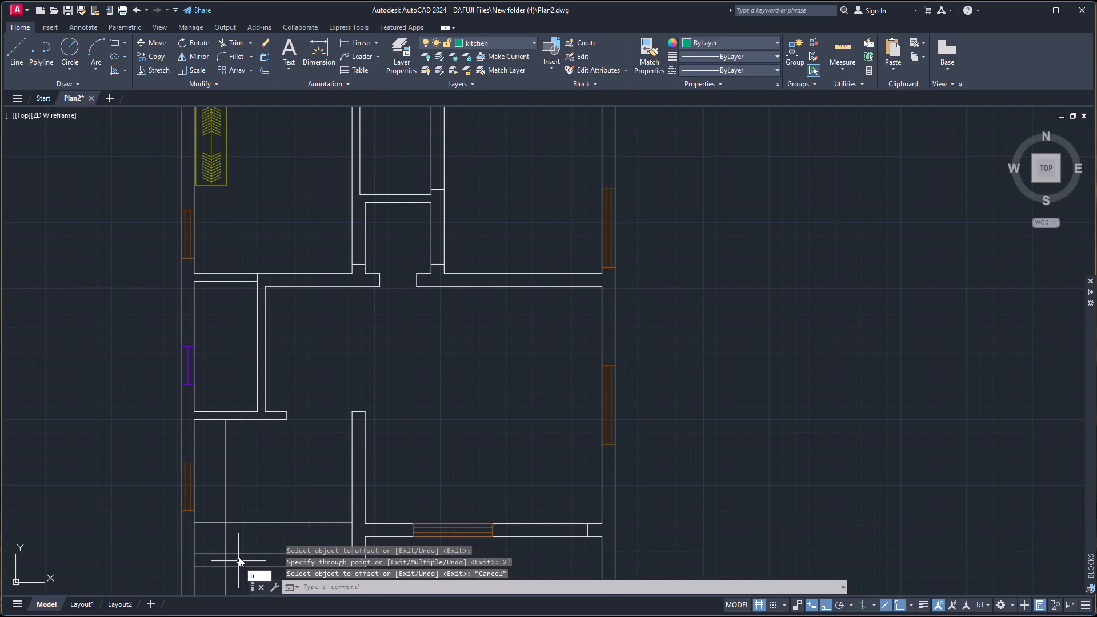
key(Return)
click(226, 562)
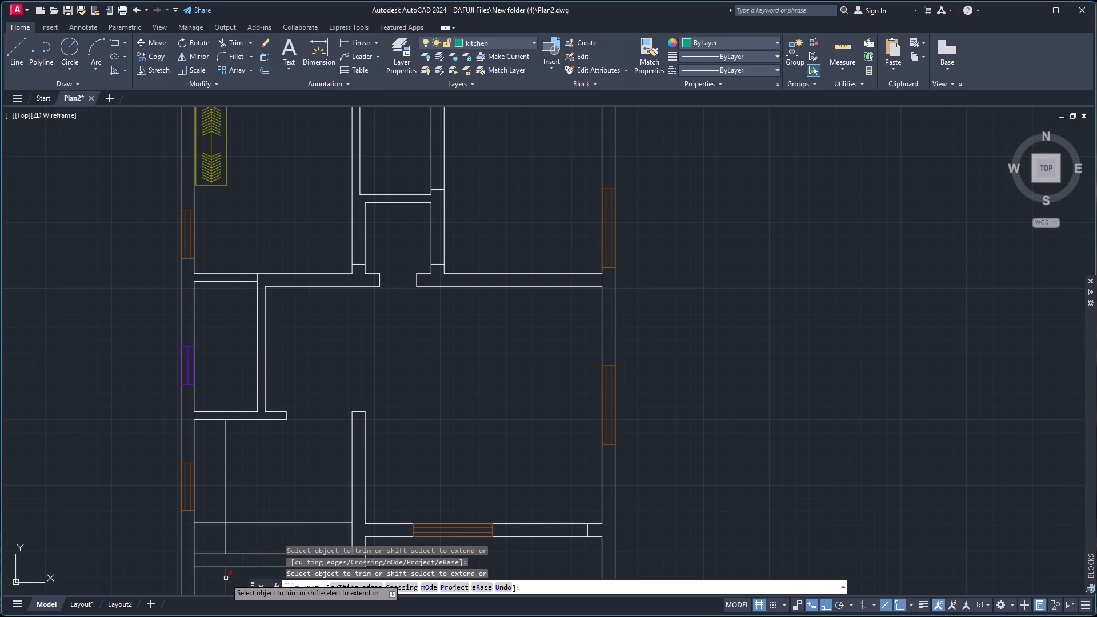
click(225, 578)
scroll(239, 564, down, 4)
scroll(243, 563, up, 5)
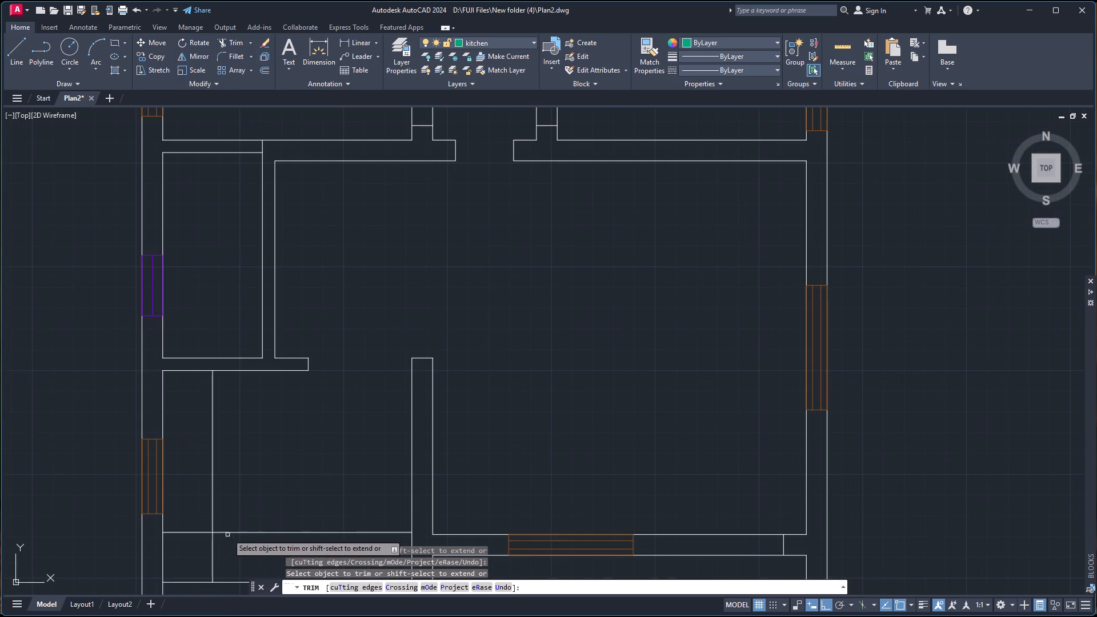
click(199, 525)
click(227, 566)
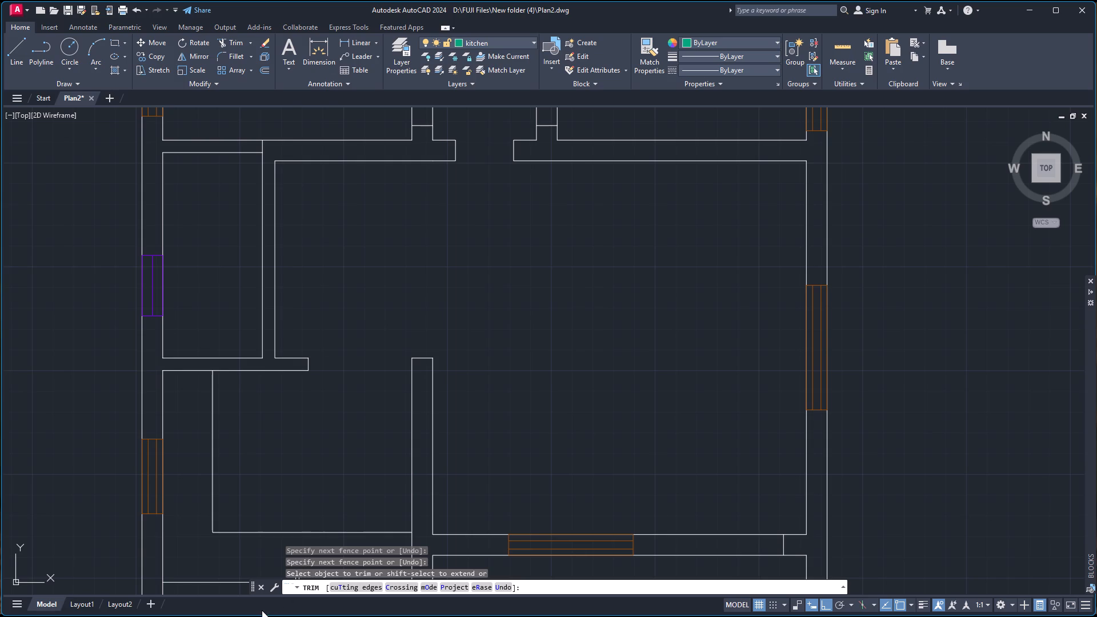
key(Escape)
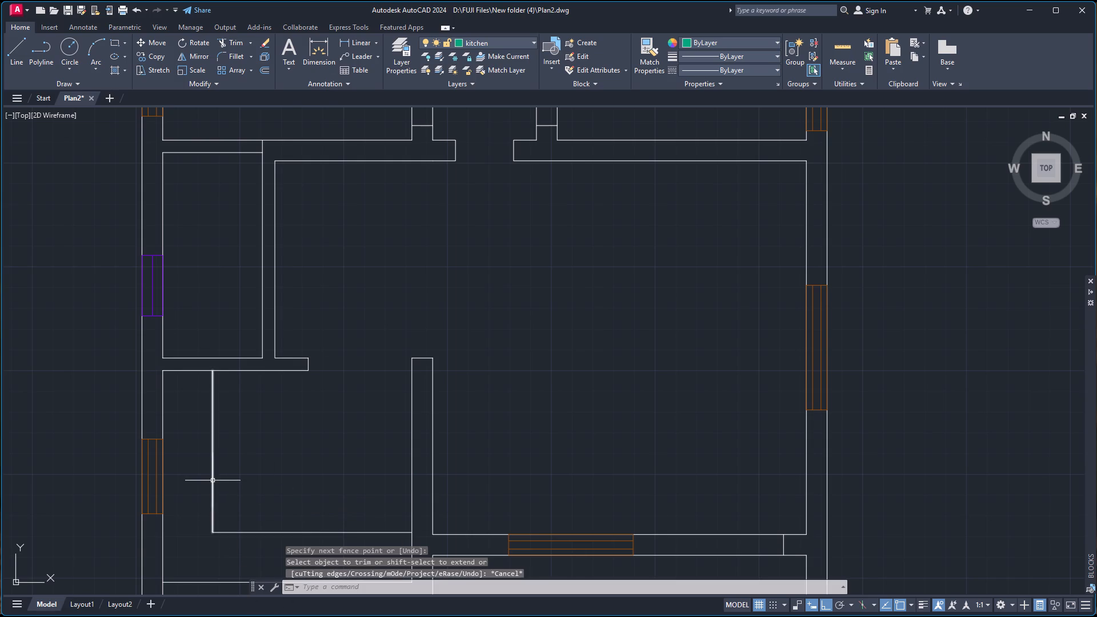
Move the two L-shaped counter edge lines to the kitchen layer.
click(213, 480)
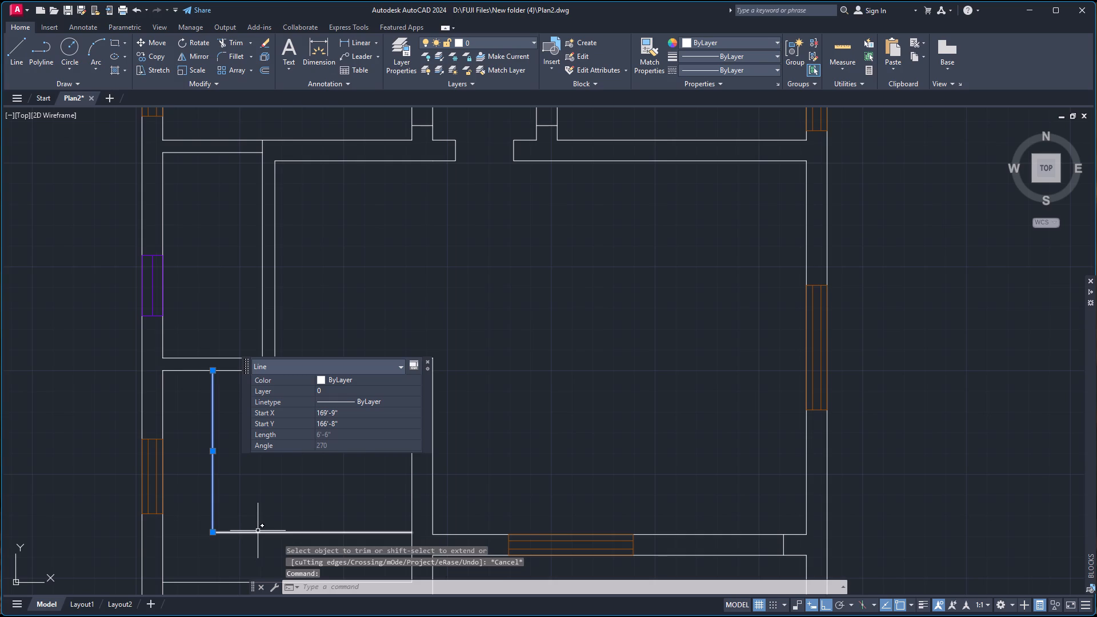
click(258, 531)
click(271, 535)
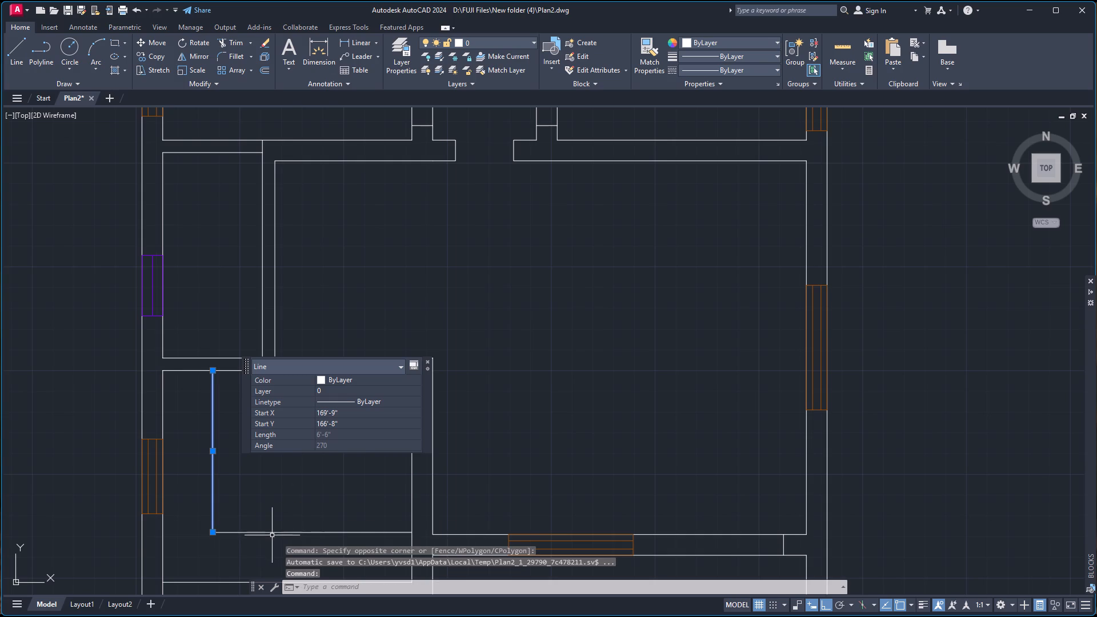
click(271, 532)
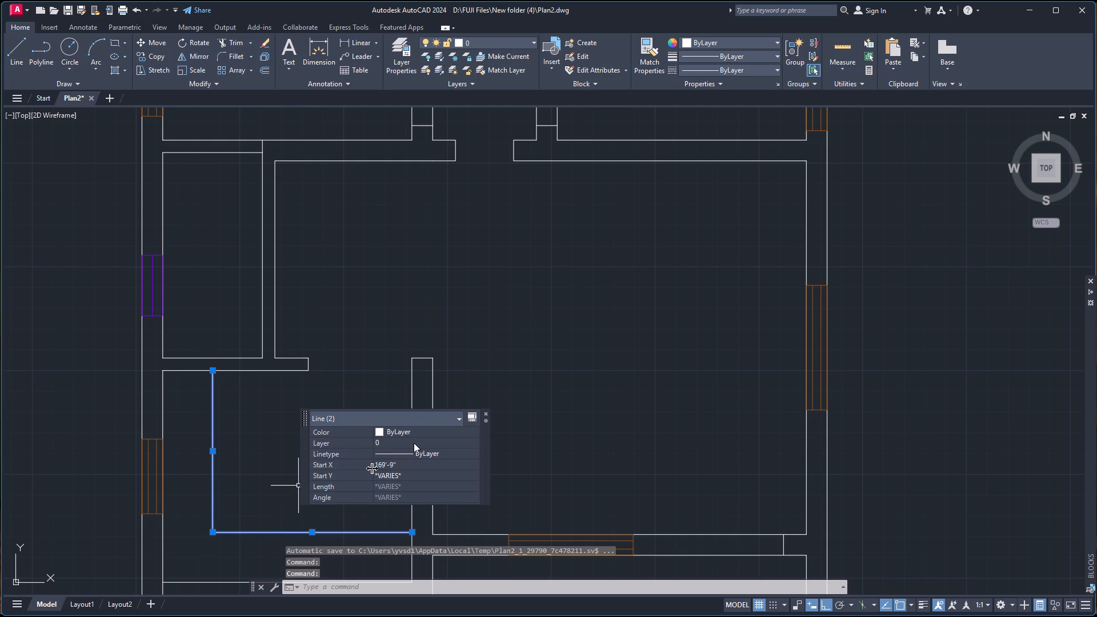
double_click(414, 443)
click(402, 463)
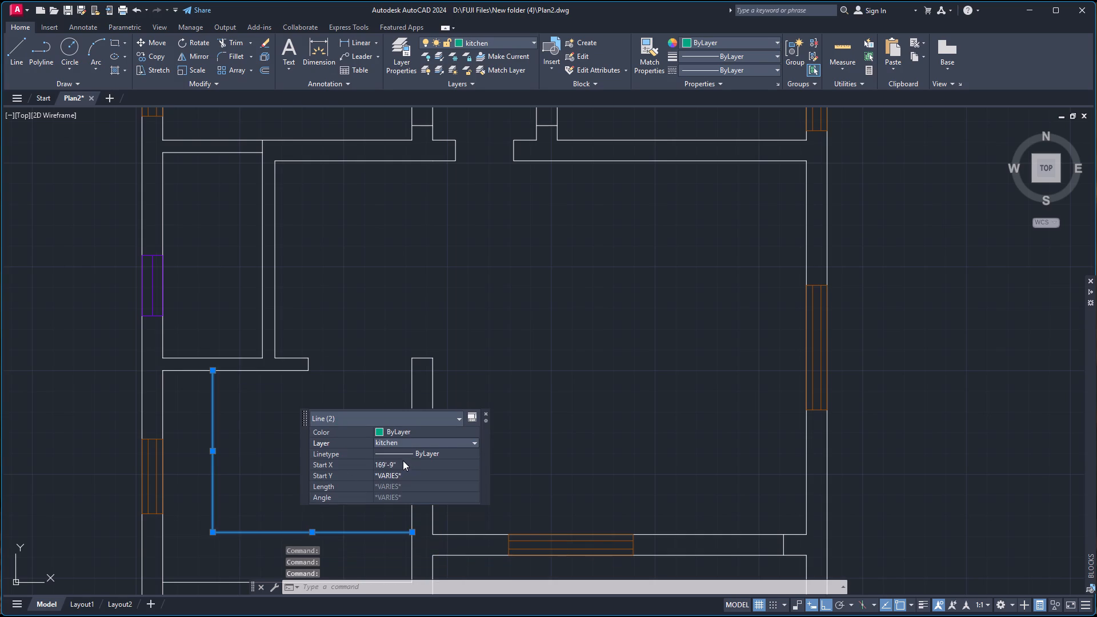
click(486, 413)
key(Escape)
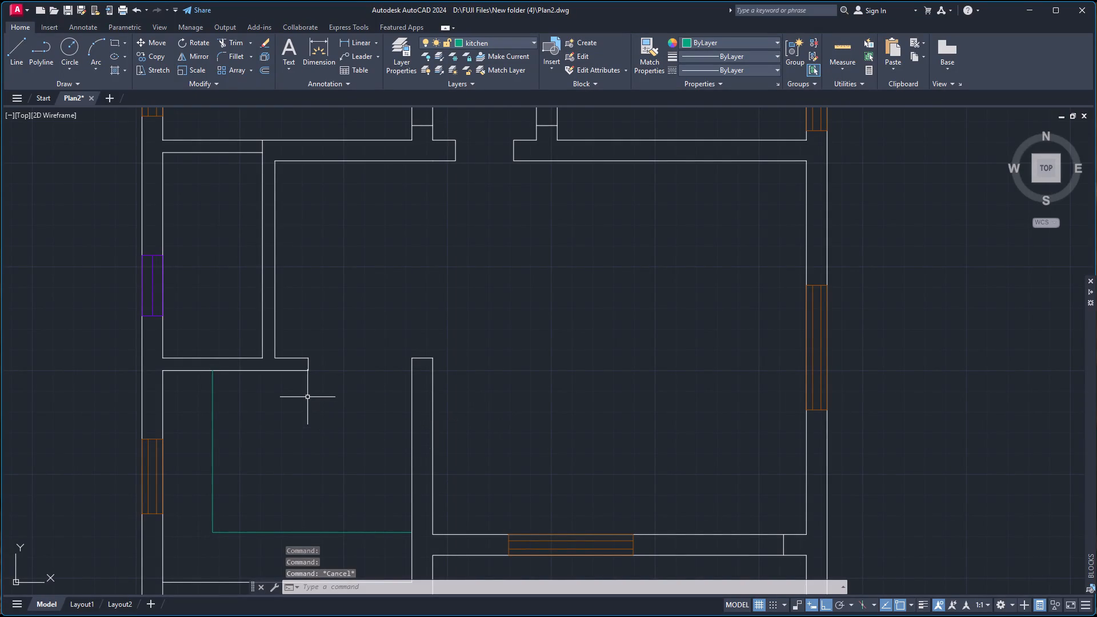
Draw a rectangle about 2'-9" by 1' just below the kitchen's north wall, east of the counter edge.
key(r)
key(e)
key(c)
key(Return)
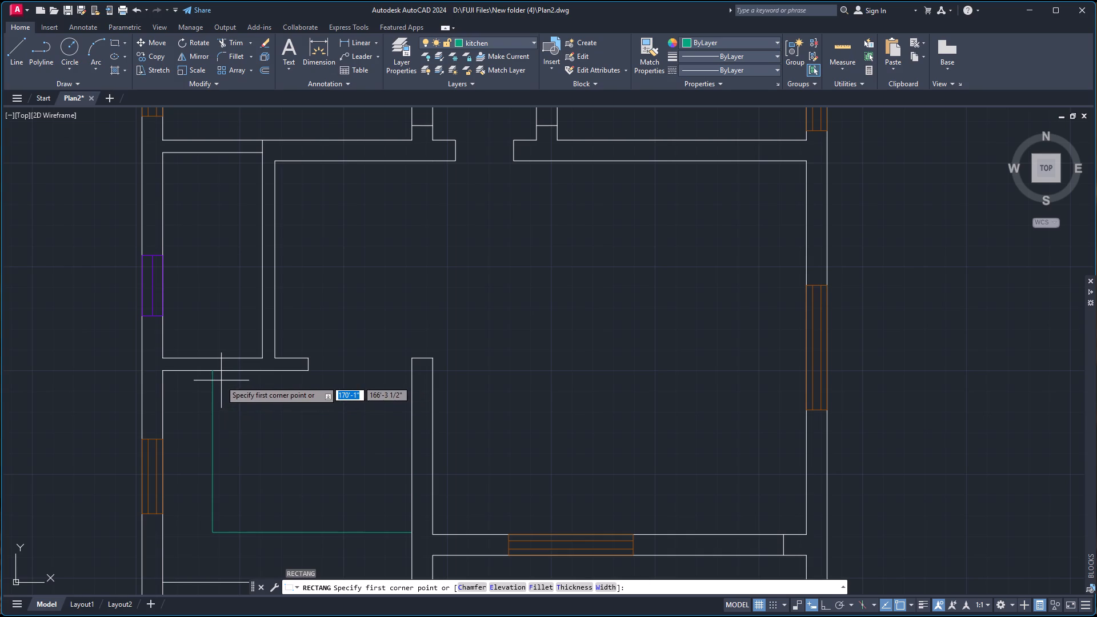
click(220, 380)
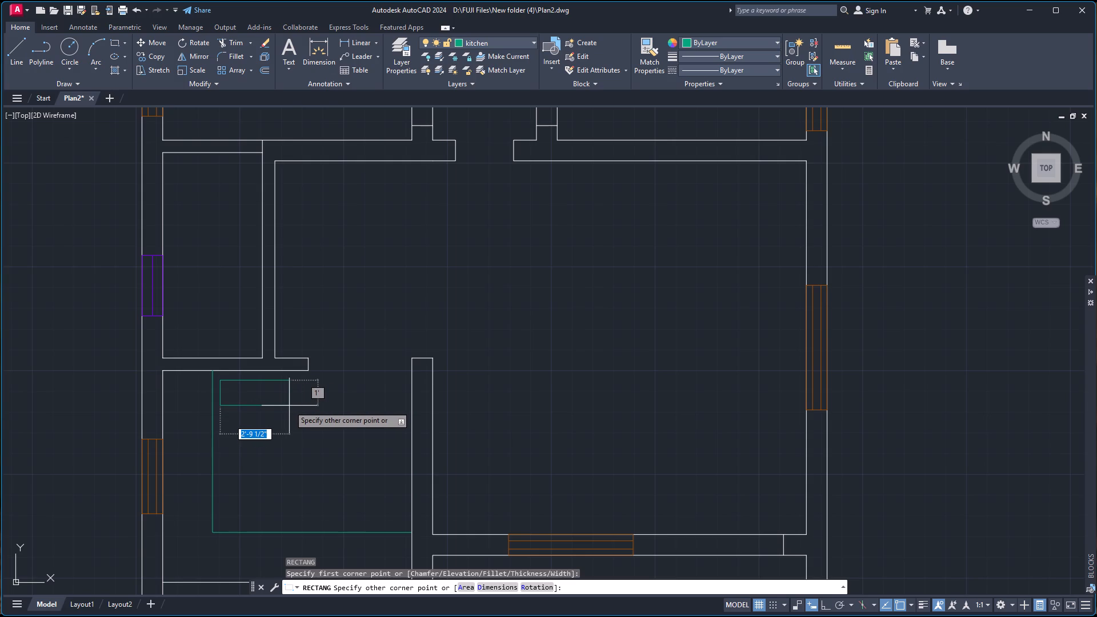
click(286, 405)
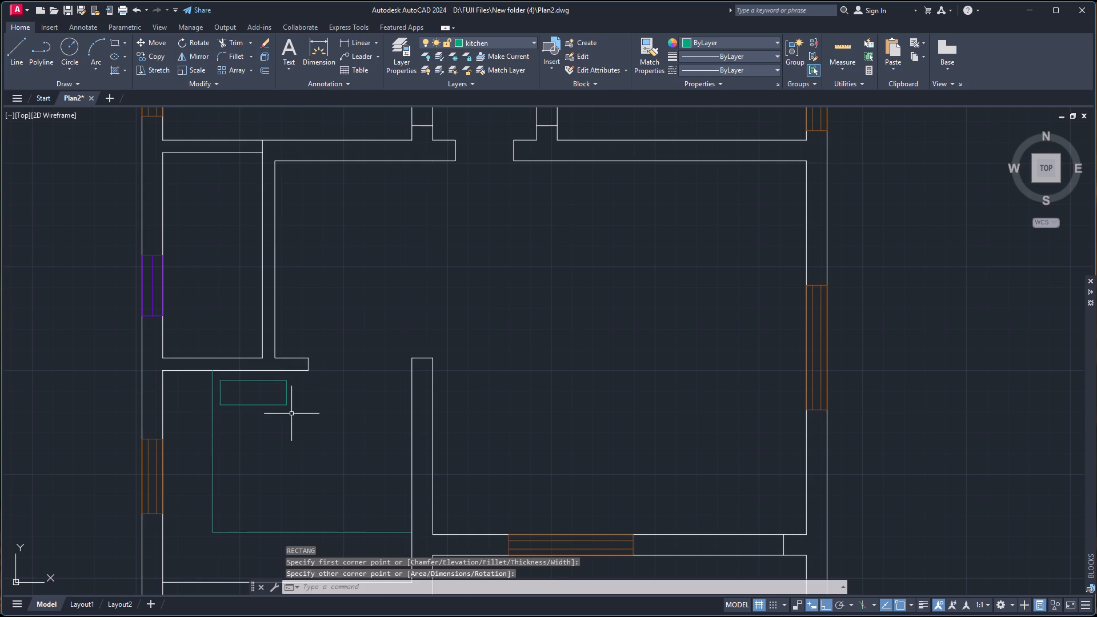
Create a new layer named Stairs with index color 50 and make it the current layer.
scroll(550, 408, down, 2)
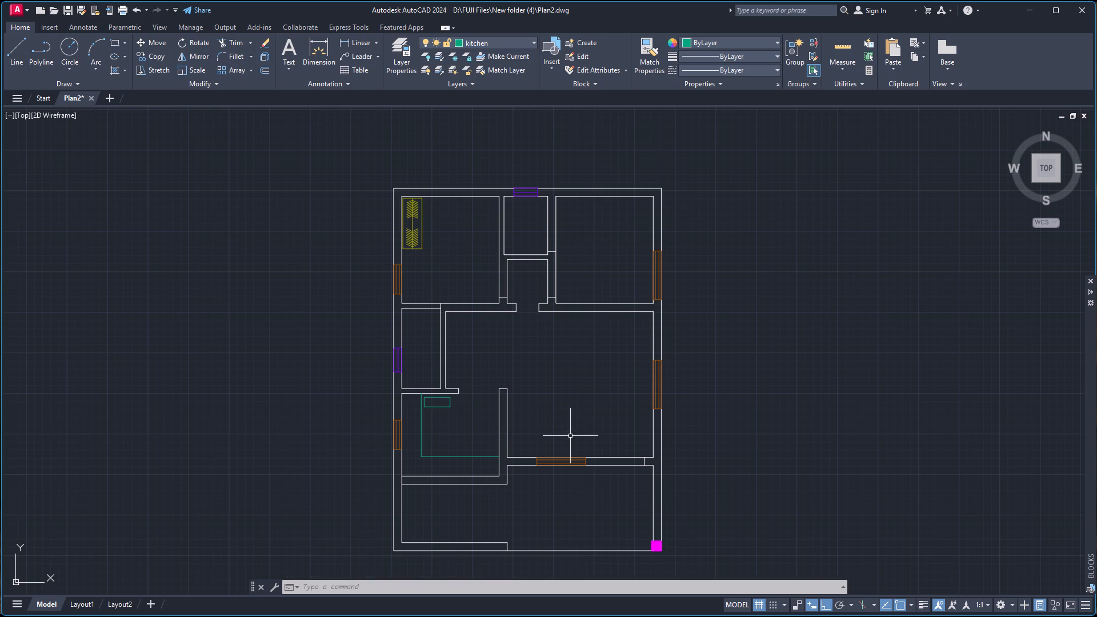
scroll(570, 440, down, 1)
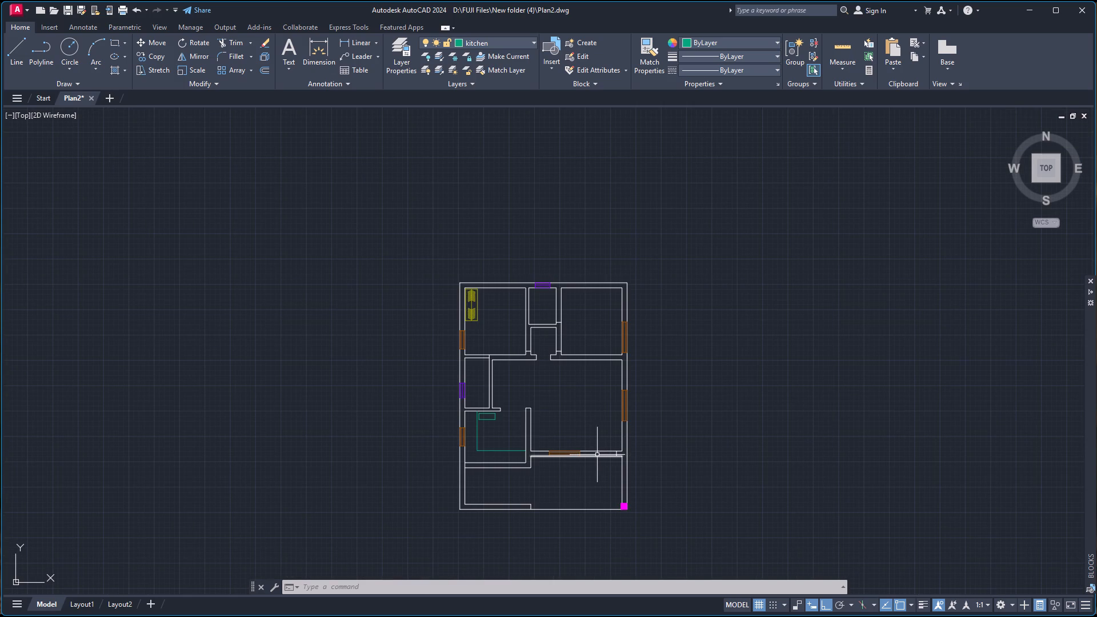
scroll(562, 498, down, 1)
scroll(529, 498, up, 2)
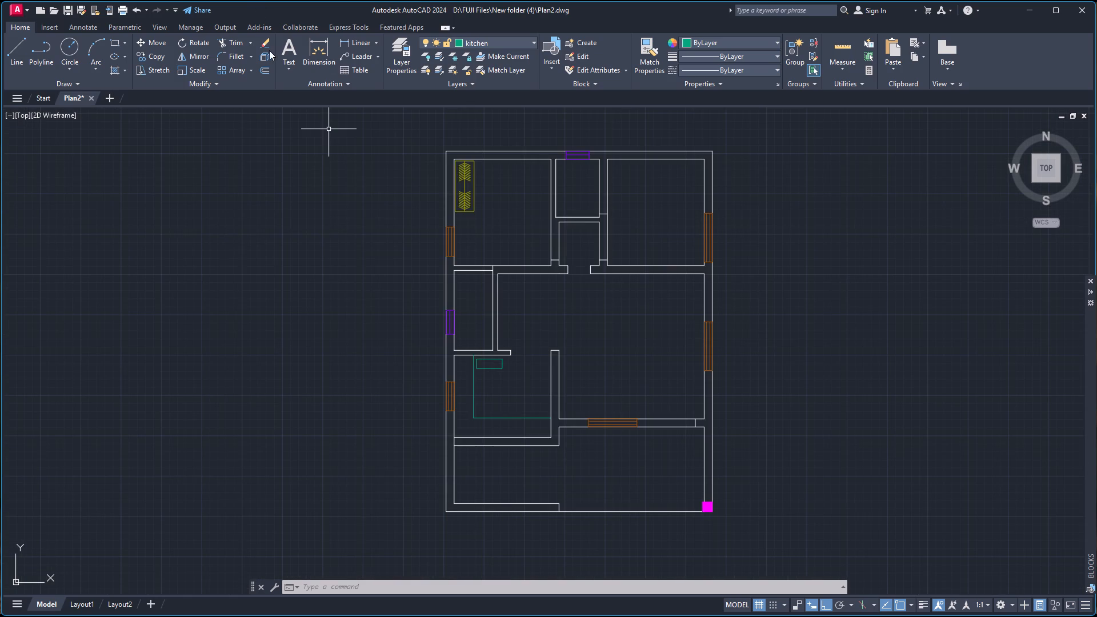
click(405, 46)
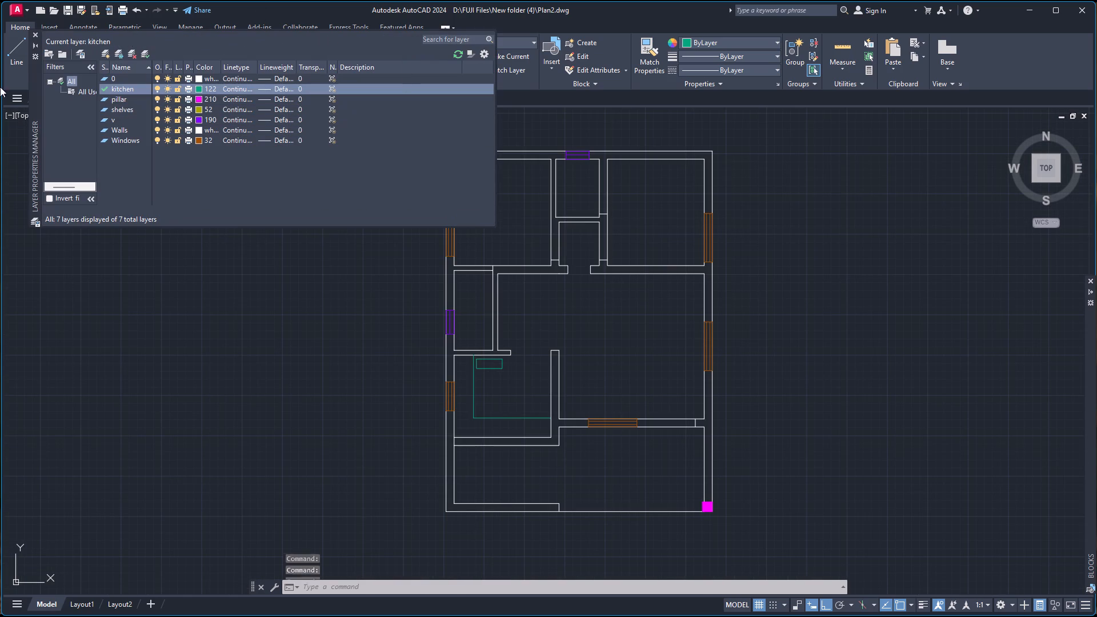
click(107, 51)
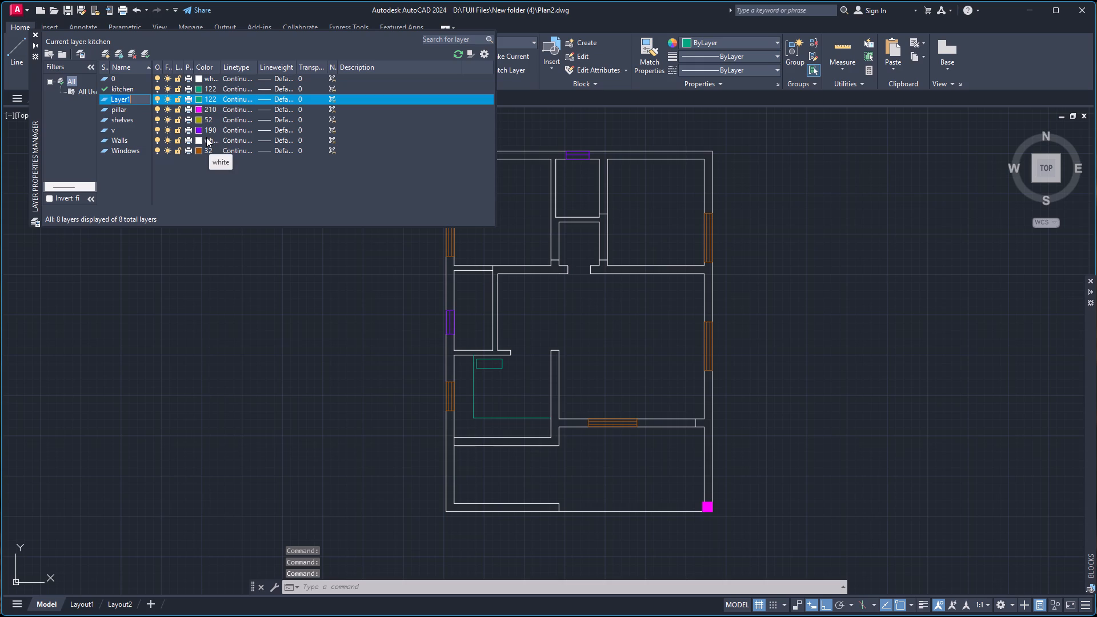
text(Stair)
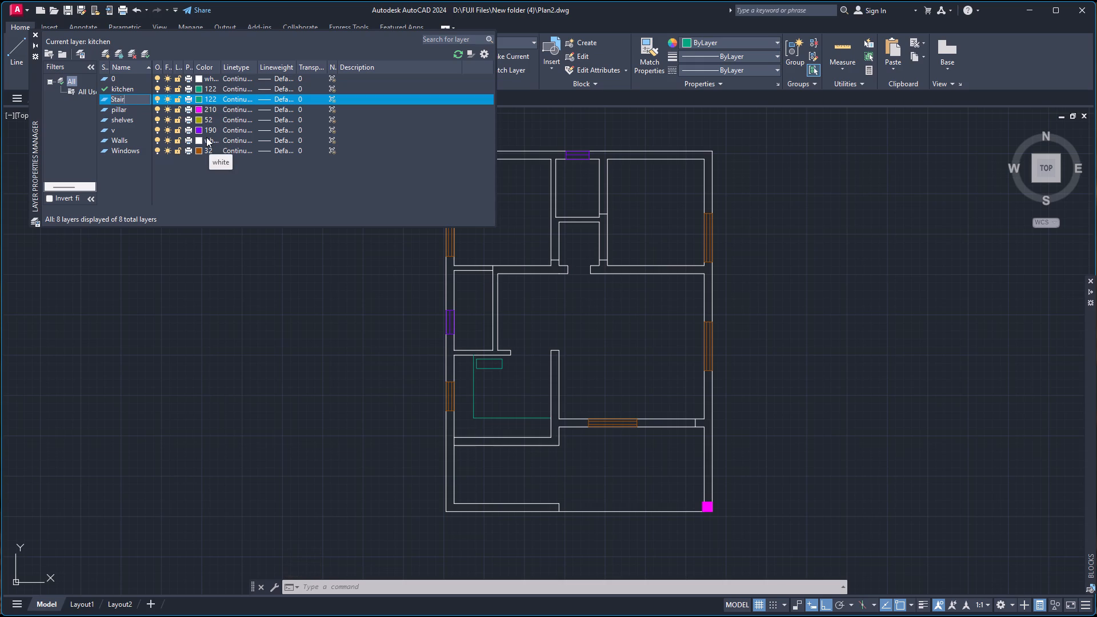
key(s)
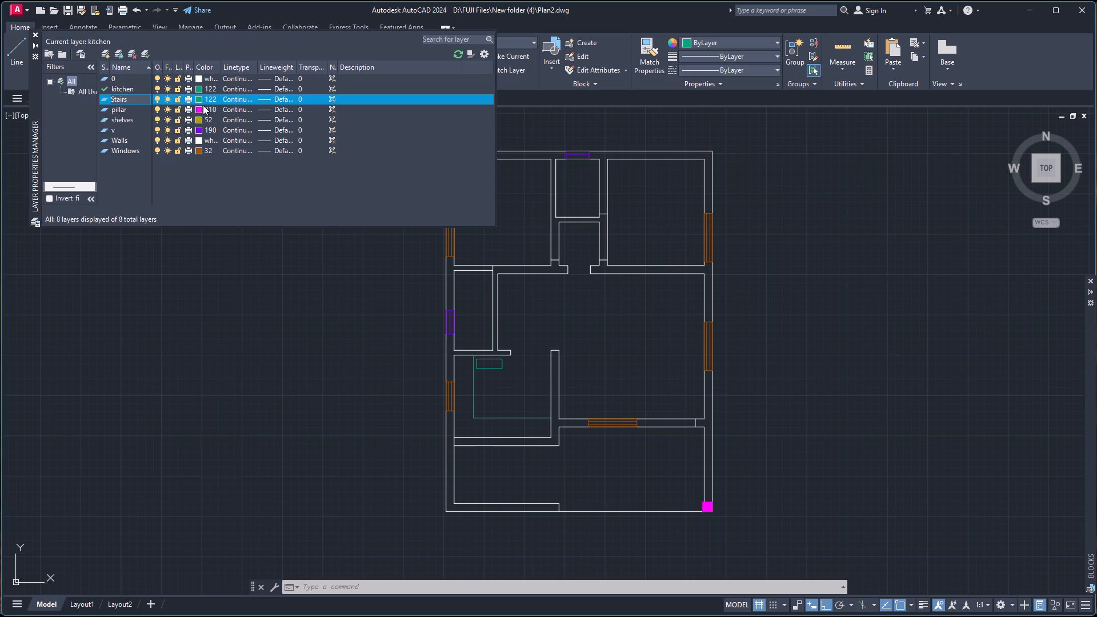
click(199, 97)
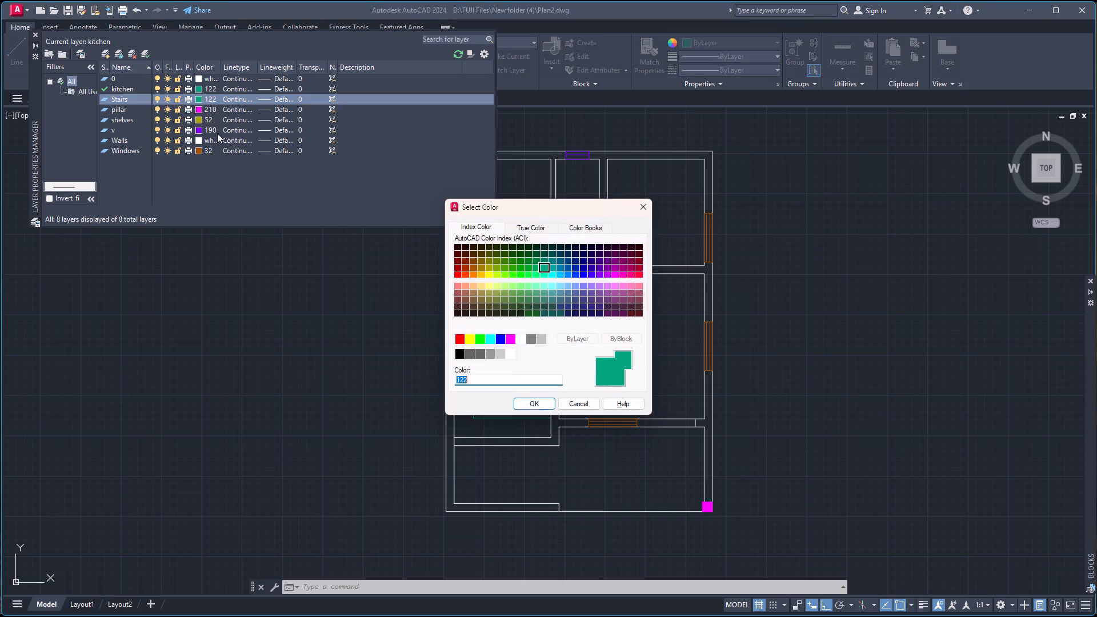
click(489, 277)
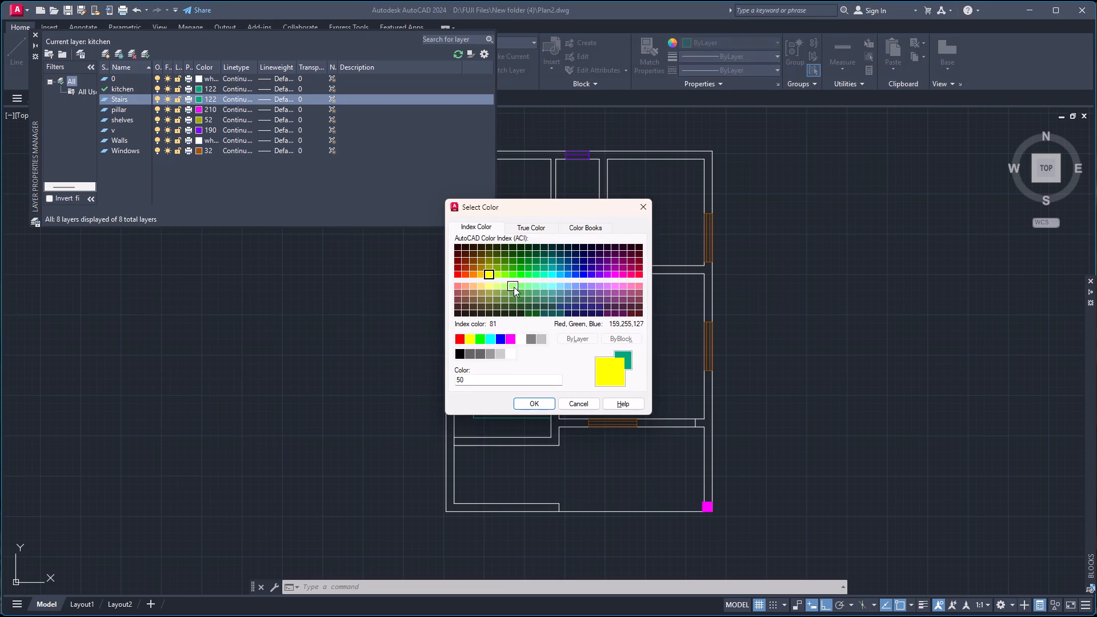
click(533, 400)
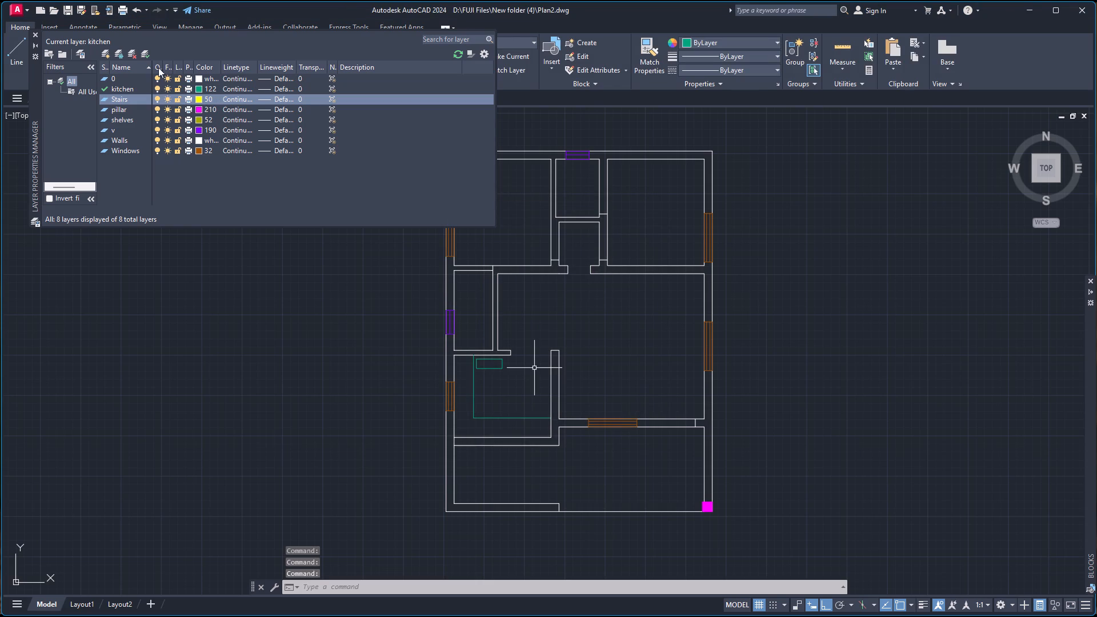
click(143, 53)
click(35, 35)
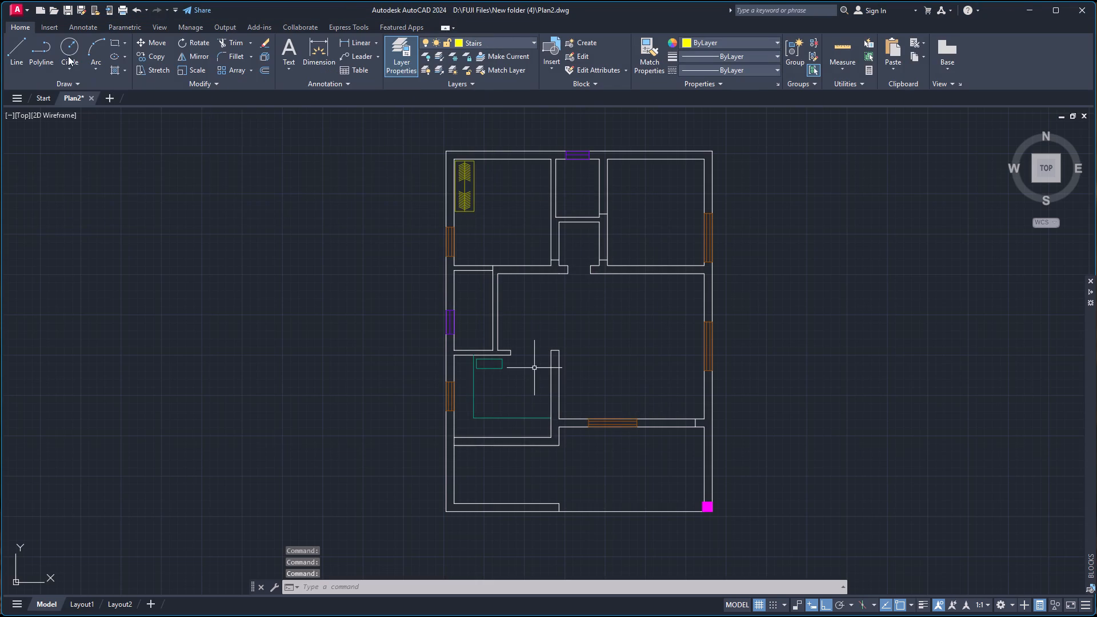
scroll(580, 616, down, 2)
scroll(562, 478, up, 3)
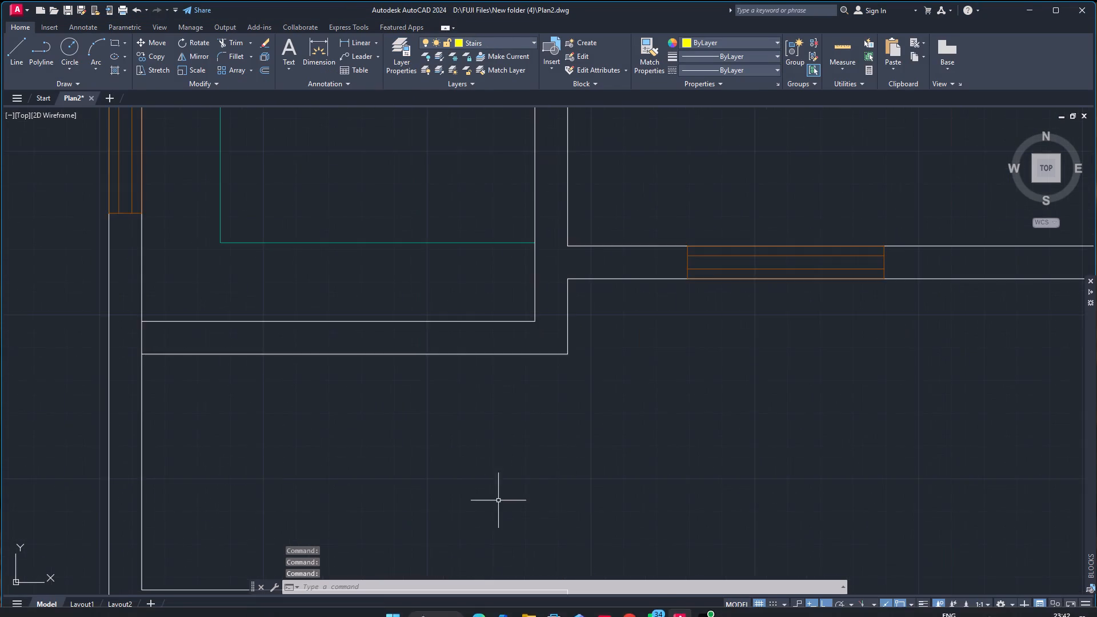
Offset the inner face of the west wall 3' to the east, across the room south of the kitchen.
scroll(497, 500, down, 4)
scroll(454, 507, up, 3)
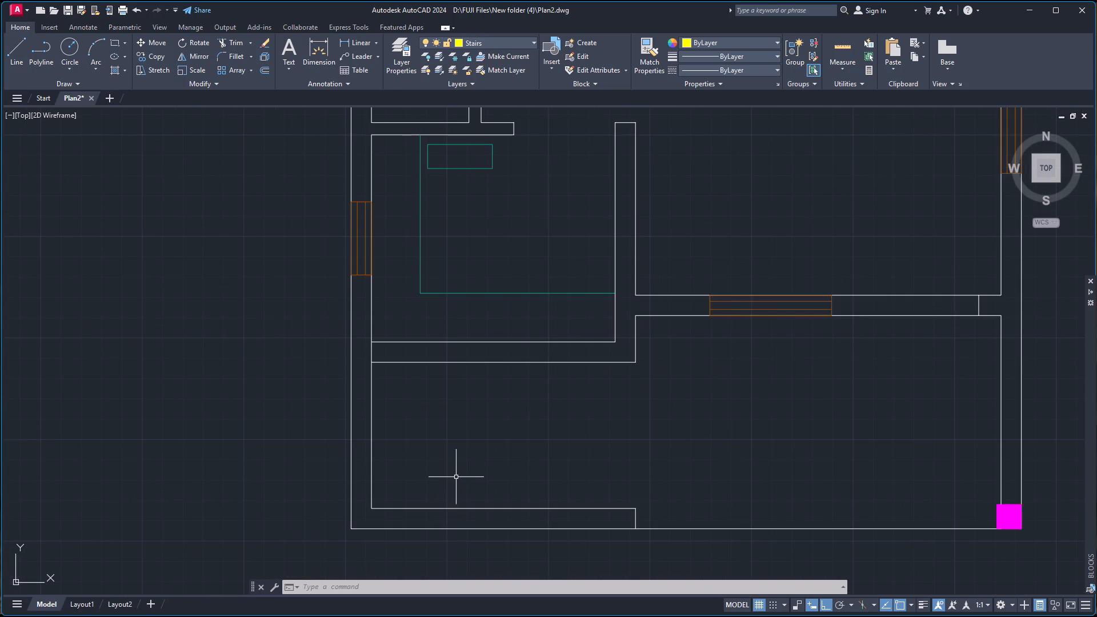
key(o)
key(Return)
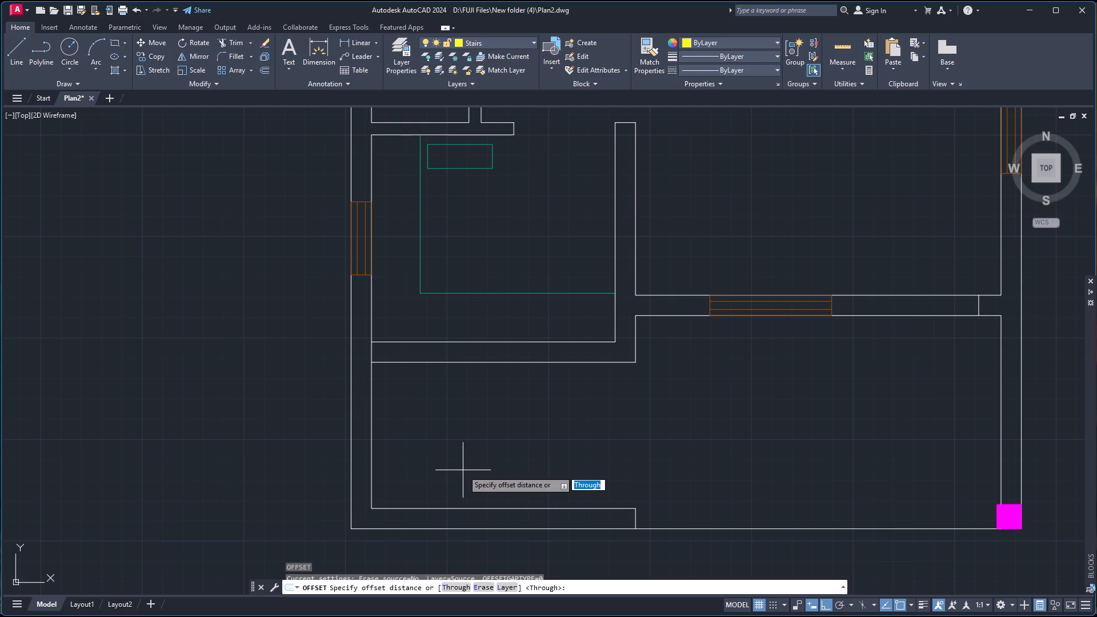
key(Return)
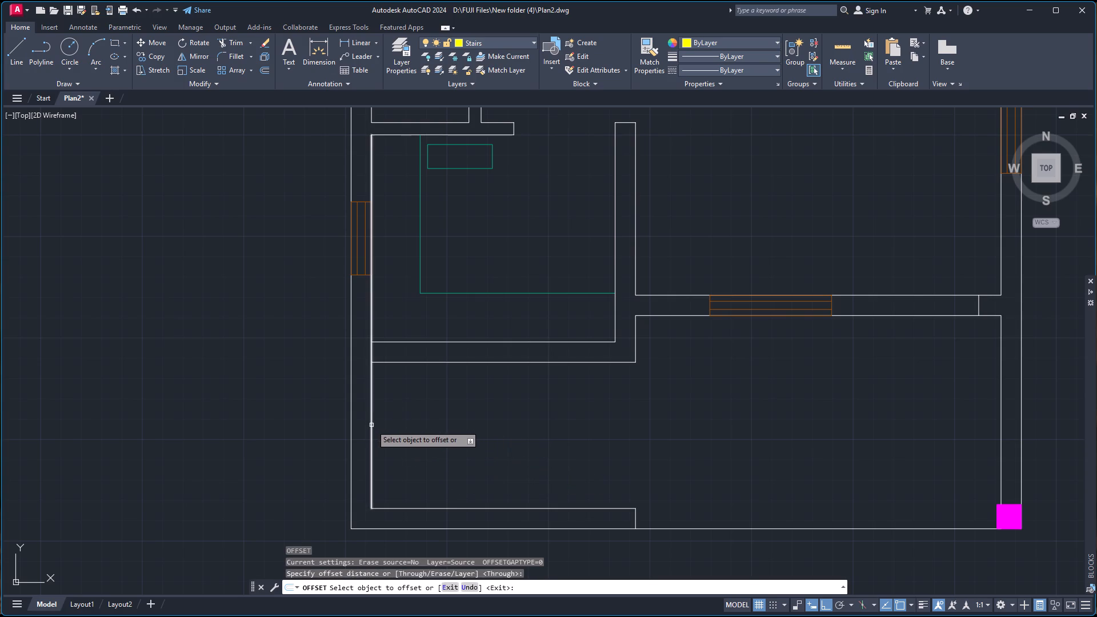
click(370, 428)
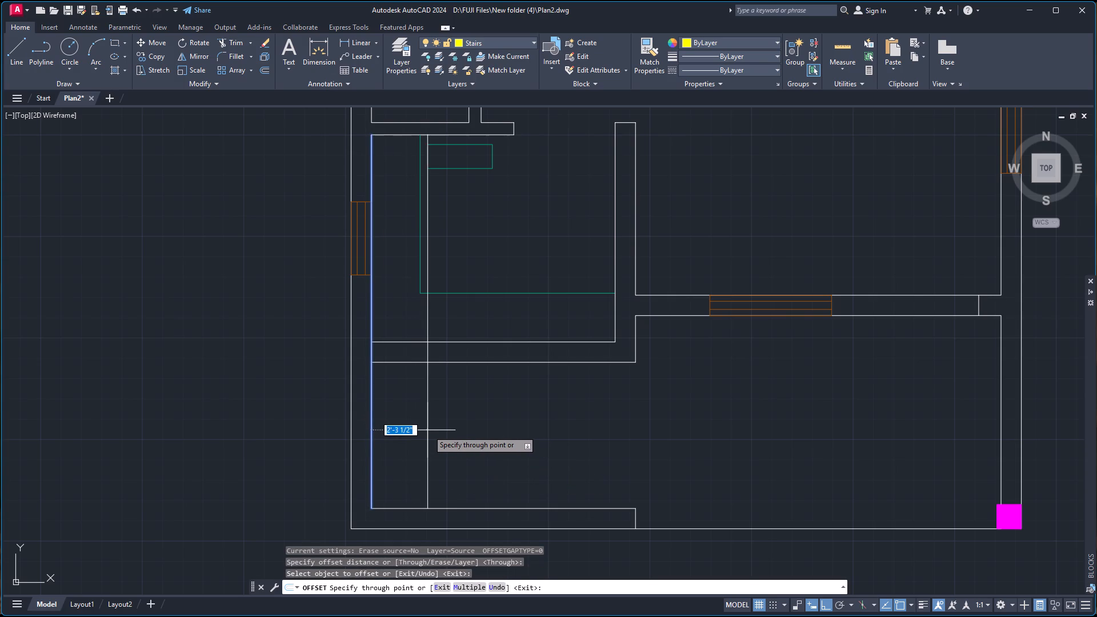
key(3)
key(apostrophe)
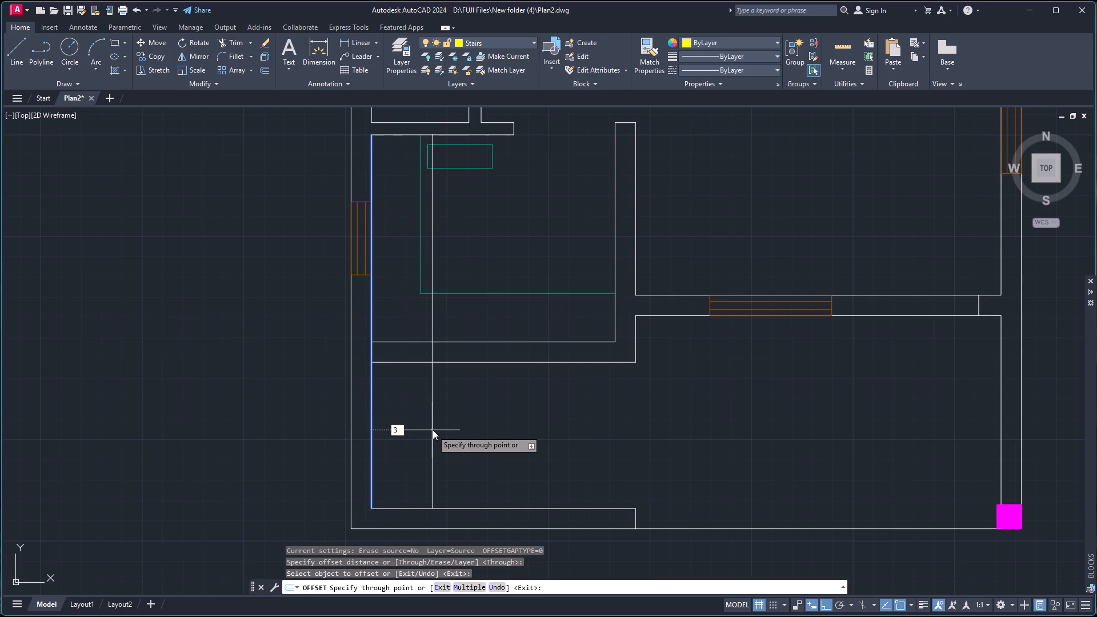
key(Return)
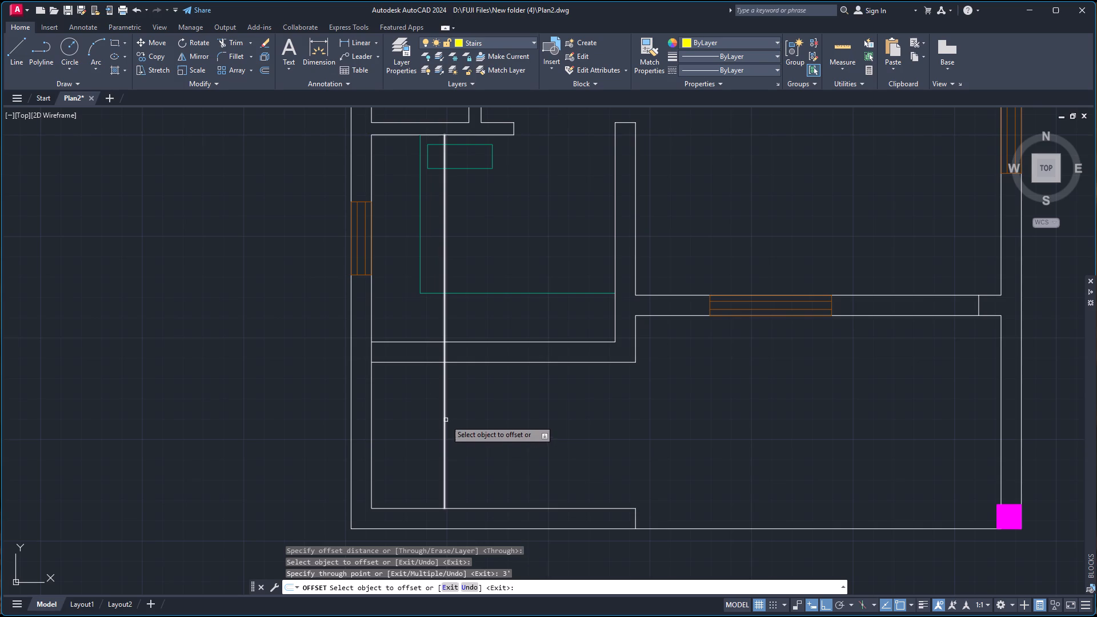
key(Escape)
Trim the offset line where it crosses the kitchen's south wall and delete its remaining piece inside the kitchen.
text(tr)
key(Return)
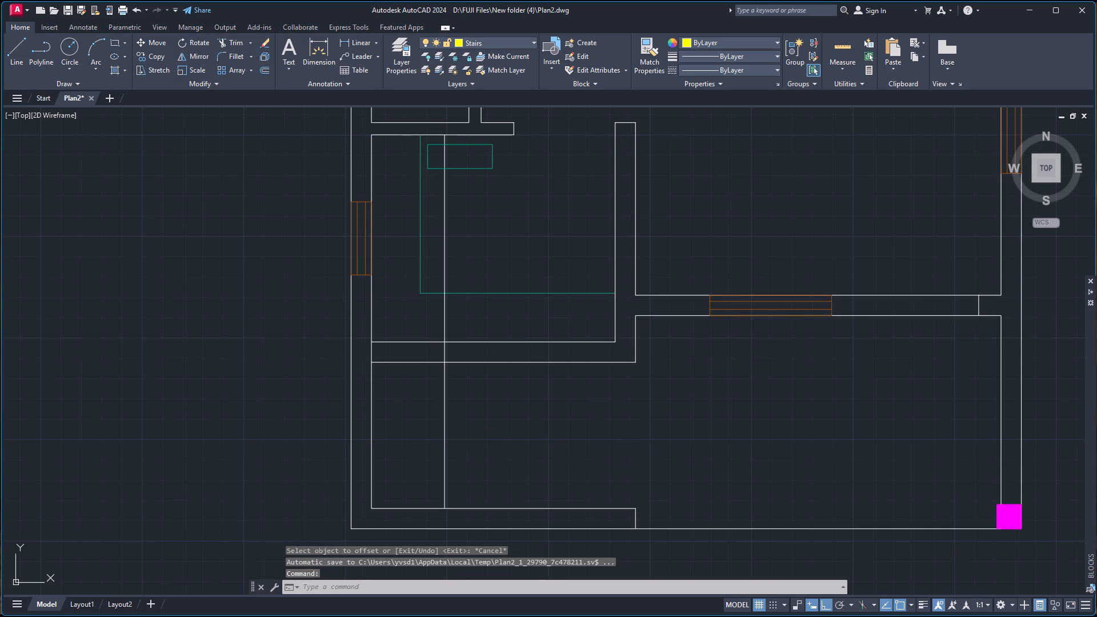
click(445, 352)
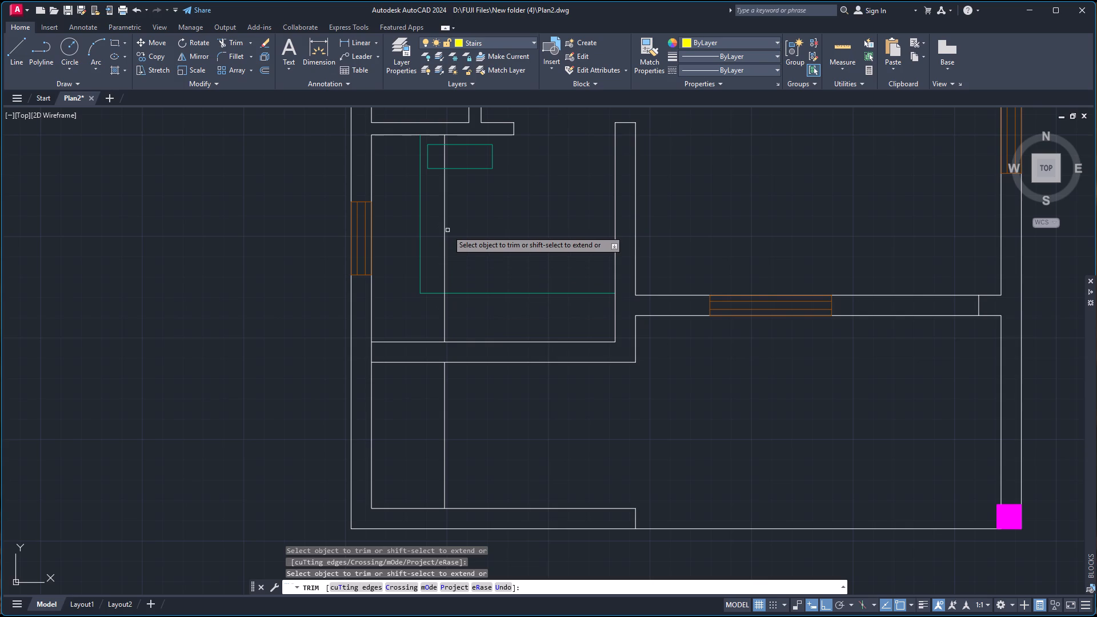
key(Escape)
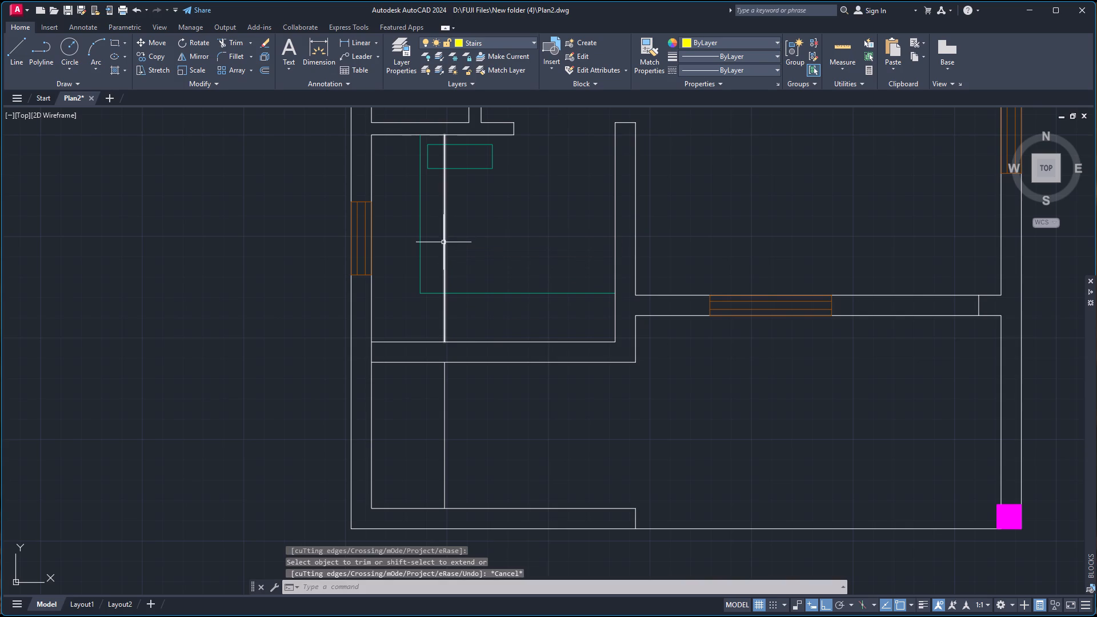
click(445, 244)
key(Delete)
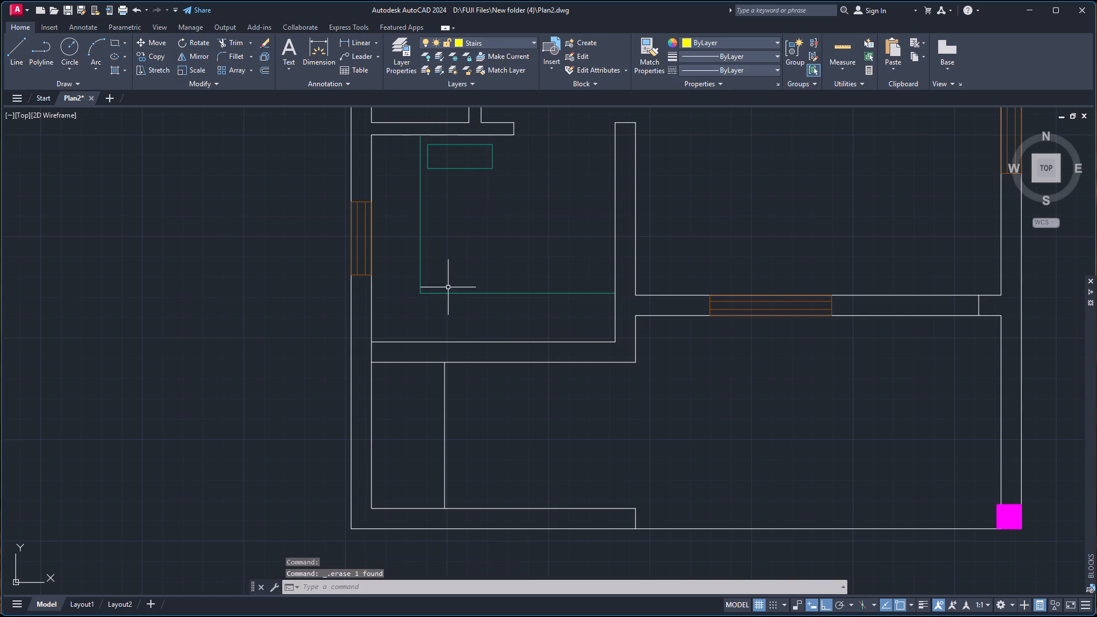
Move the remaining offset line south of the kitchen to the Stairs layer.
click(445, 442)
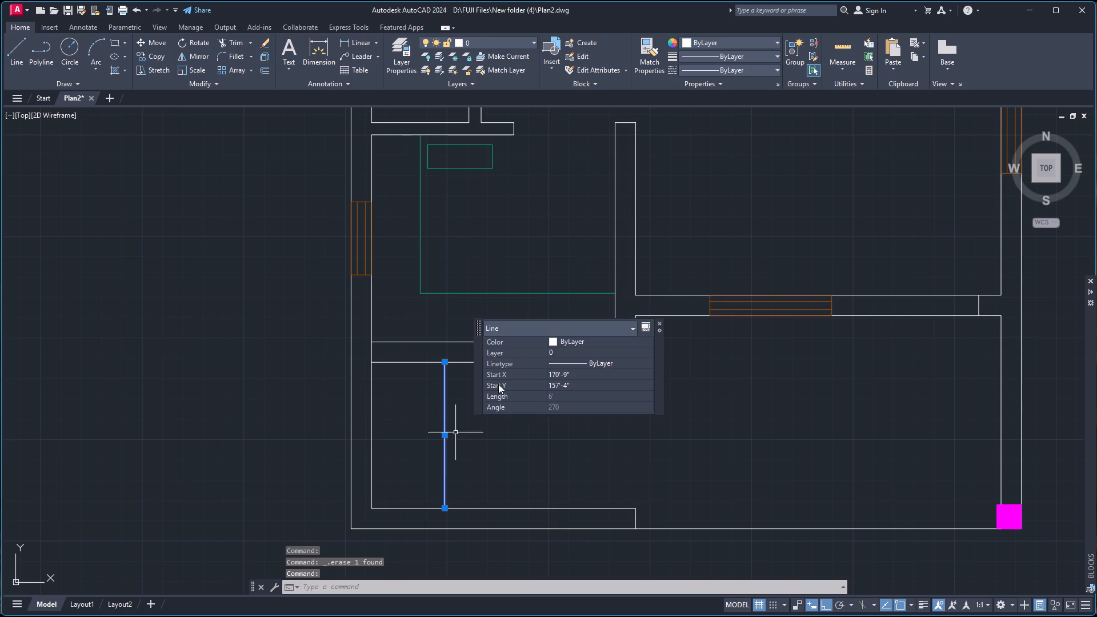
double_click(564, 352)
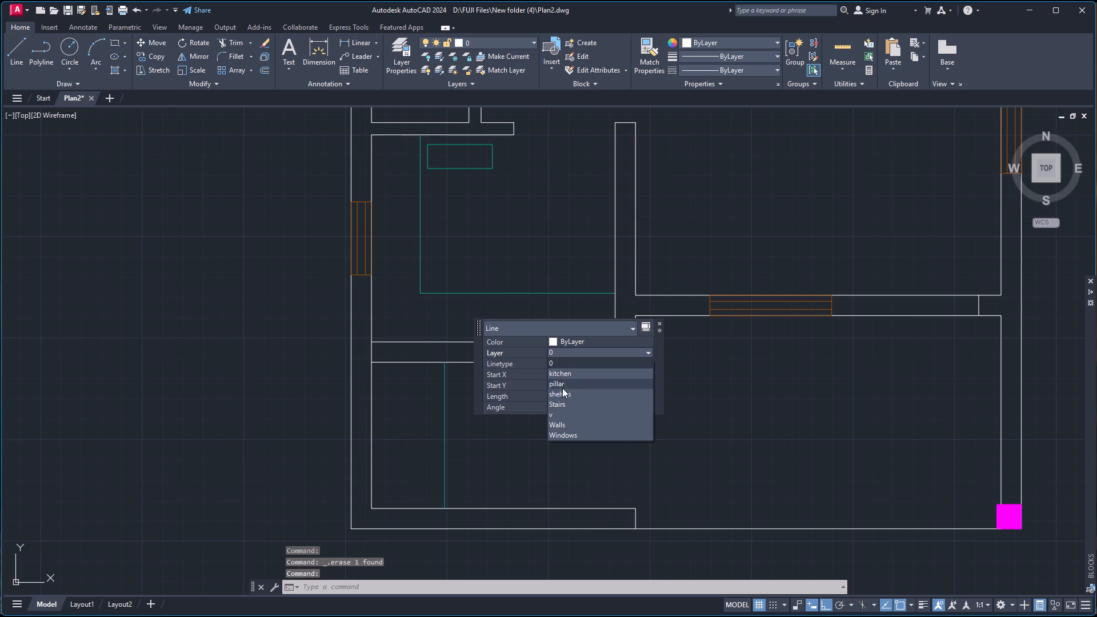
click(564, 403)
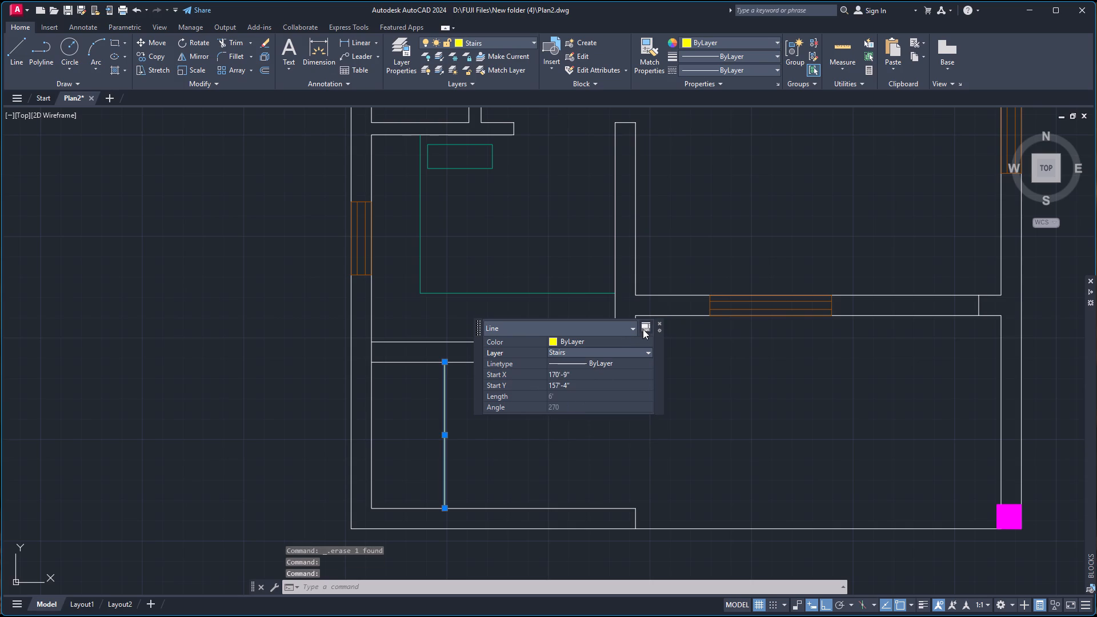
click(660, 322)
key(Escape)
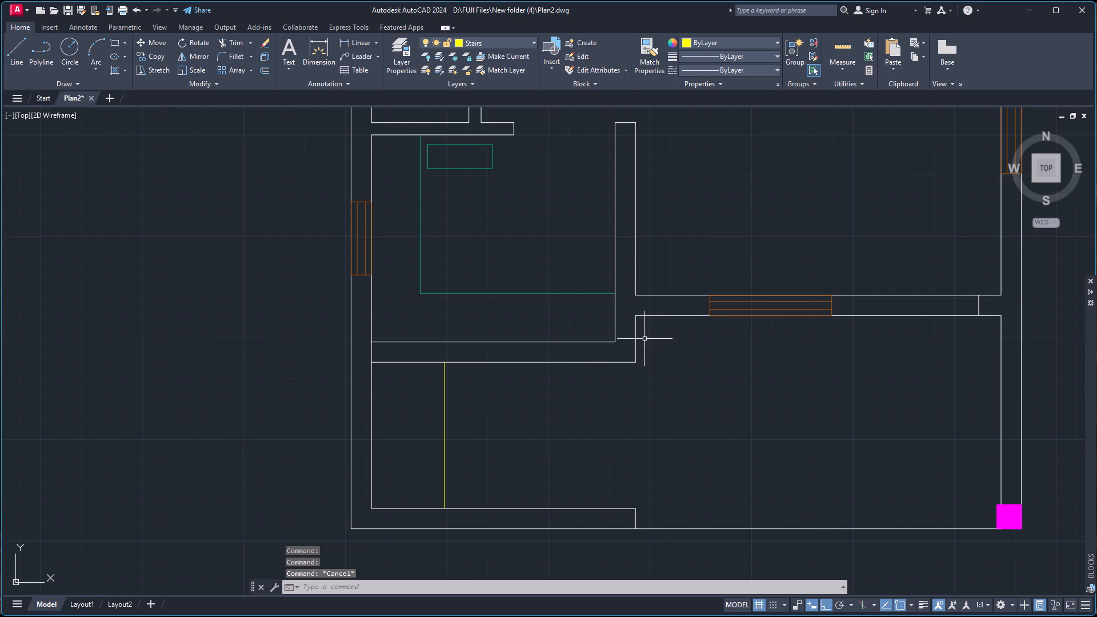
Draw a 7'-10" horizontal line from the stair line's midpoint east, ending in line with the wall end.
key(l)
key(Return)
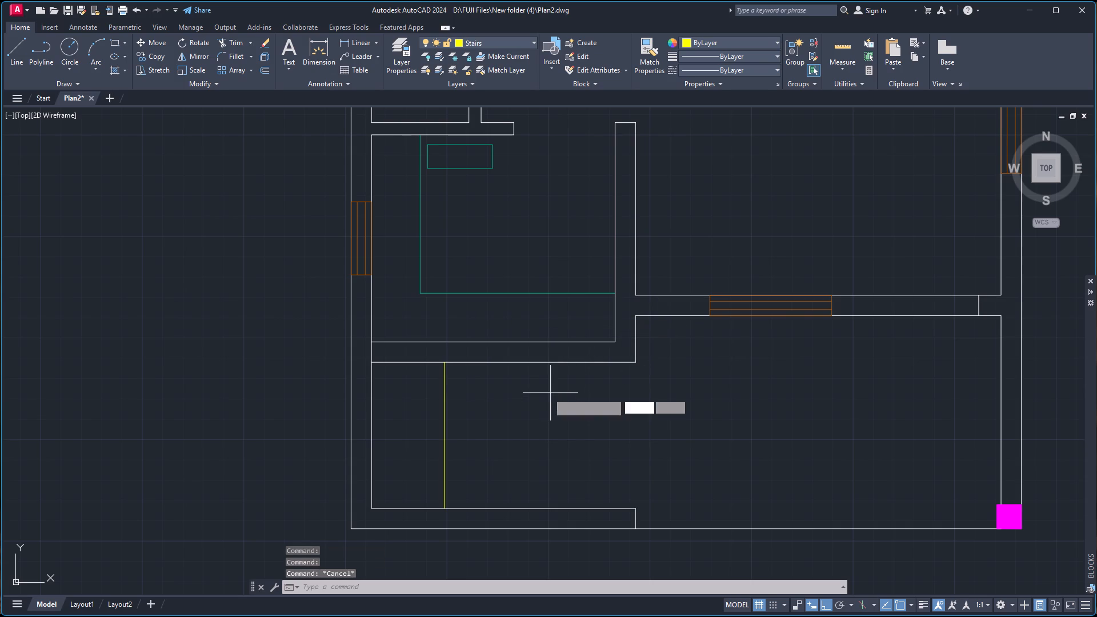
click(447, 435)
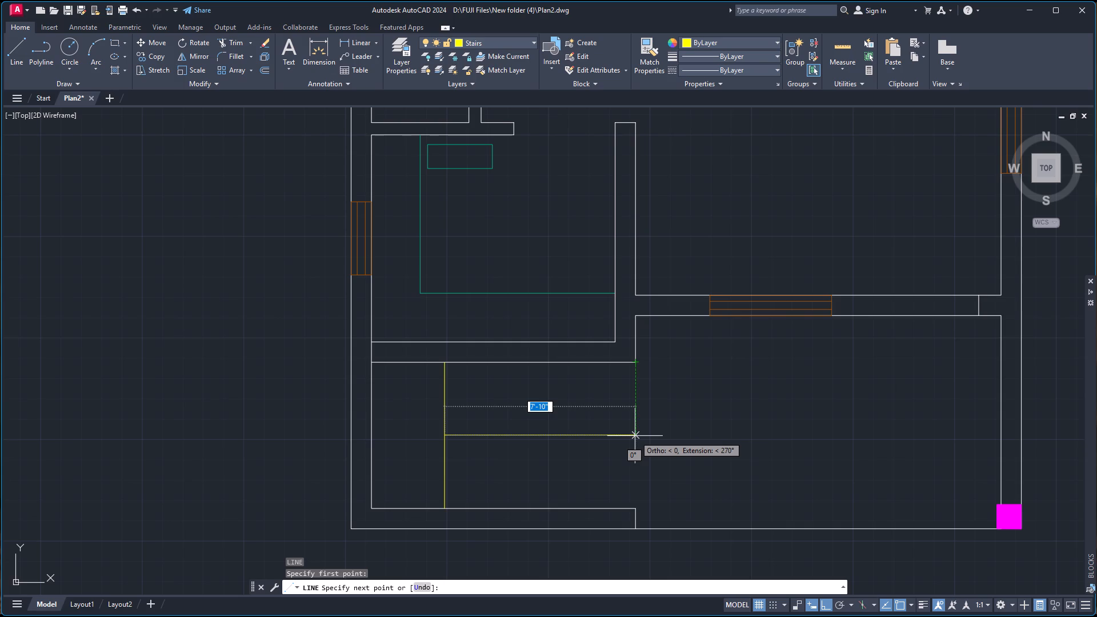
click(635, 436)
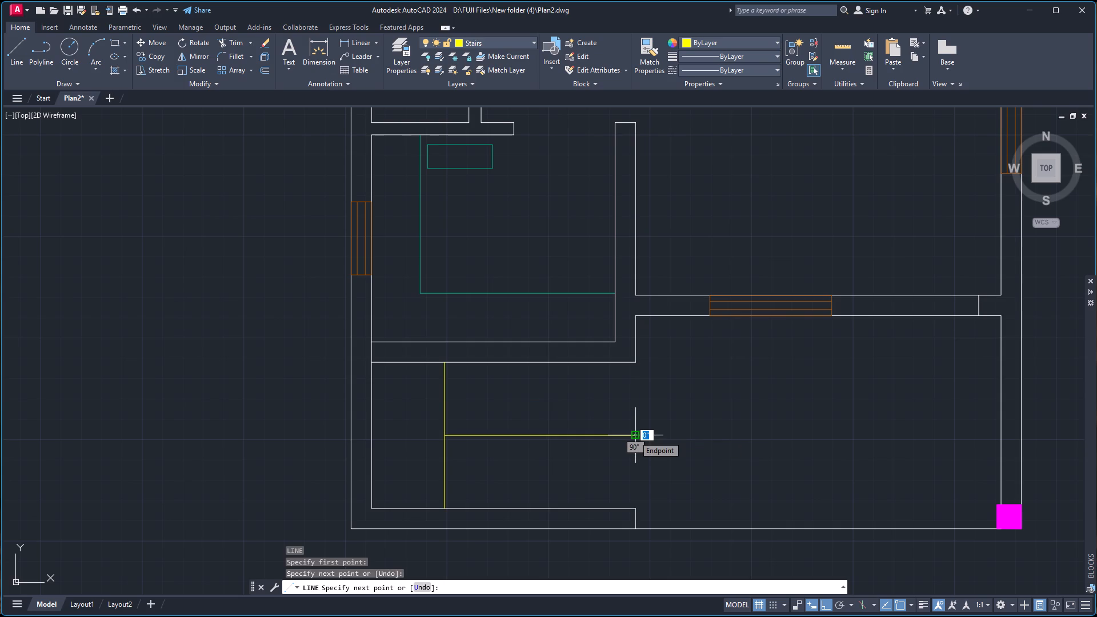
key(space)
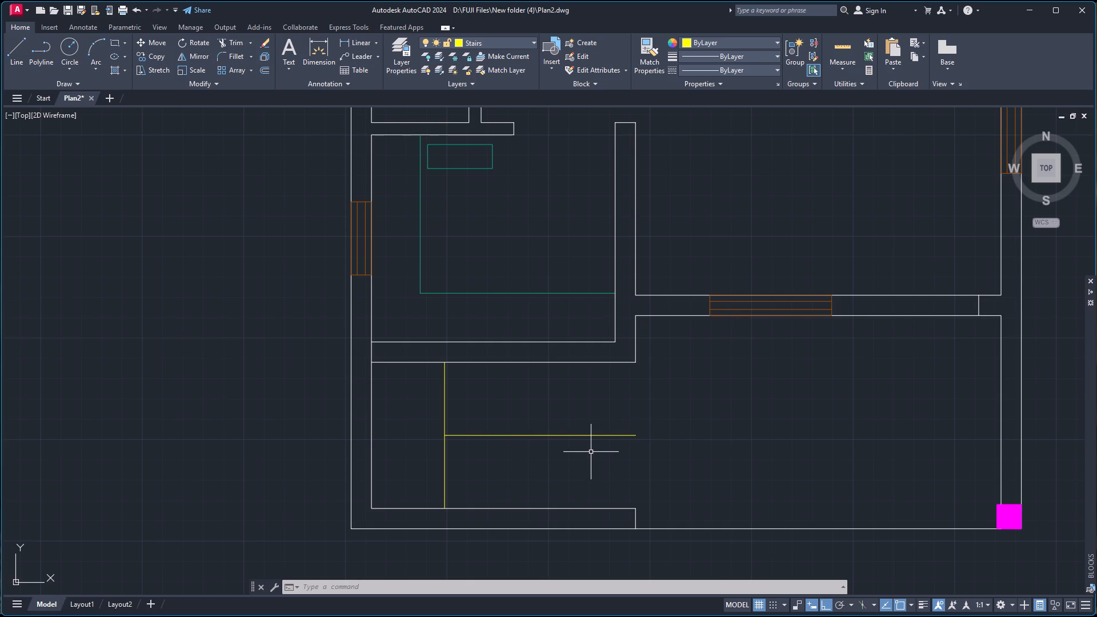
Trim away the half of the vertical stair line north of the horizontal line.
scroll(460, 441, up, 2)
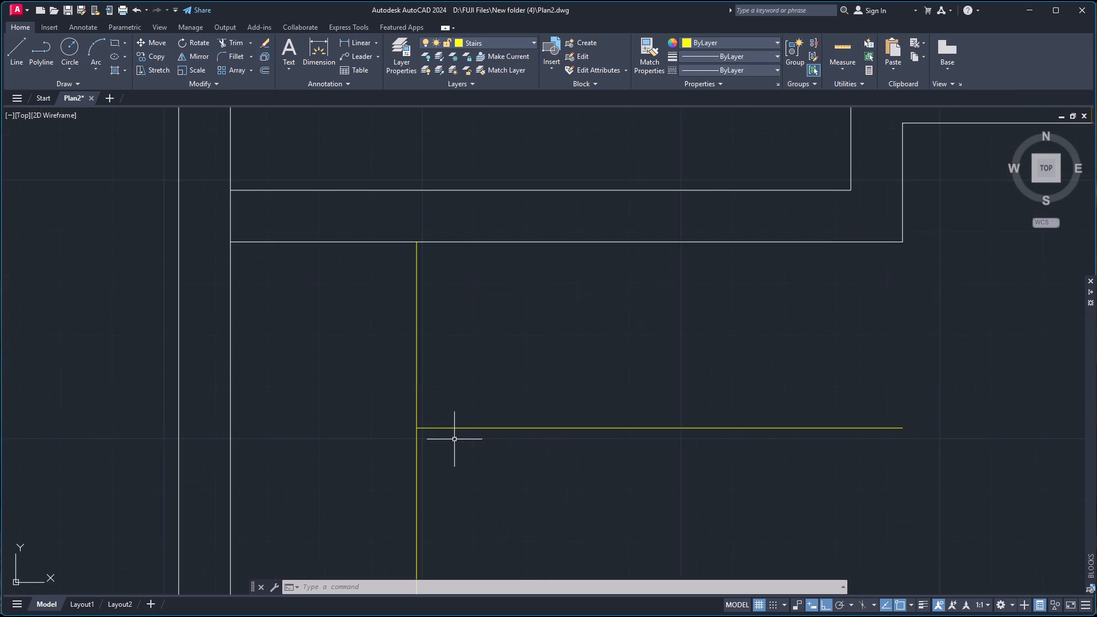
scroll(443, 439, up, 2)
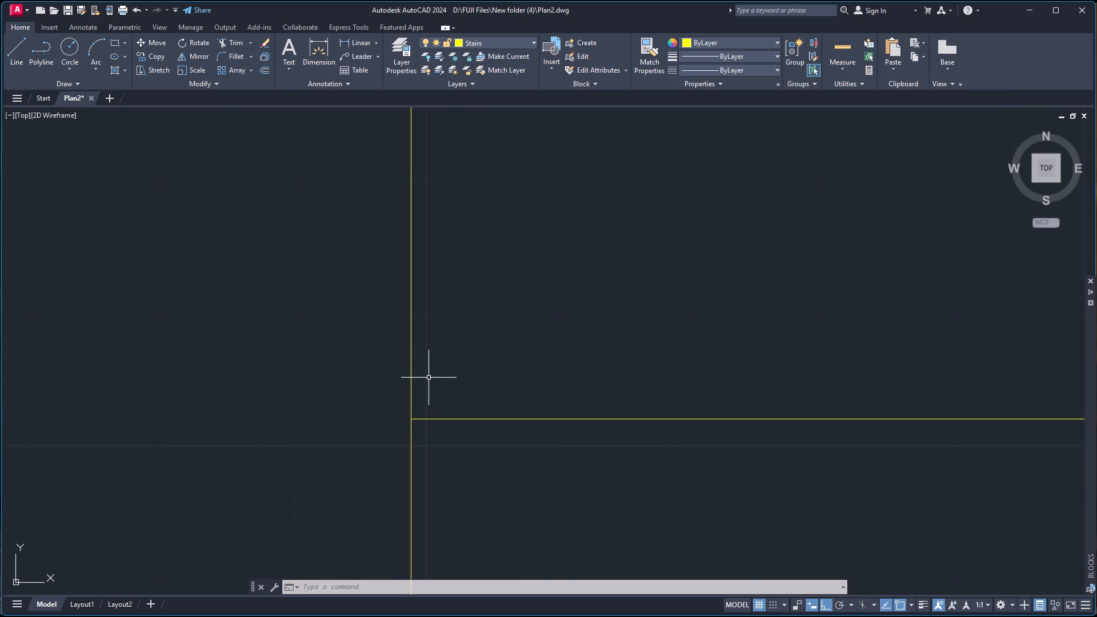
key(r)
key(BackSpace)
text(tr)
key(Return)
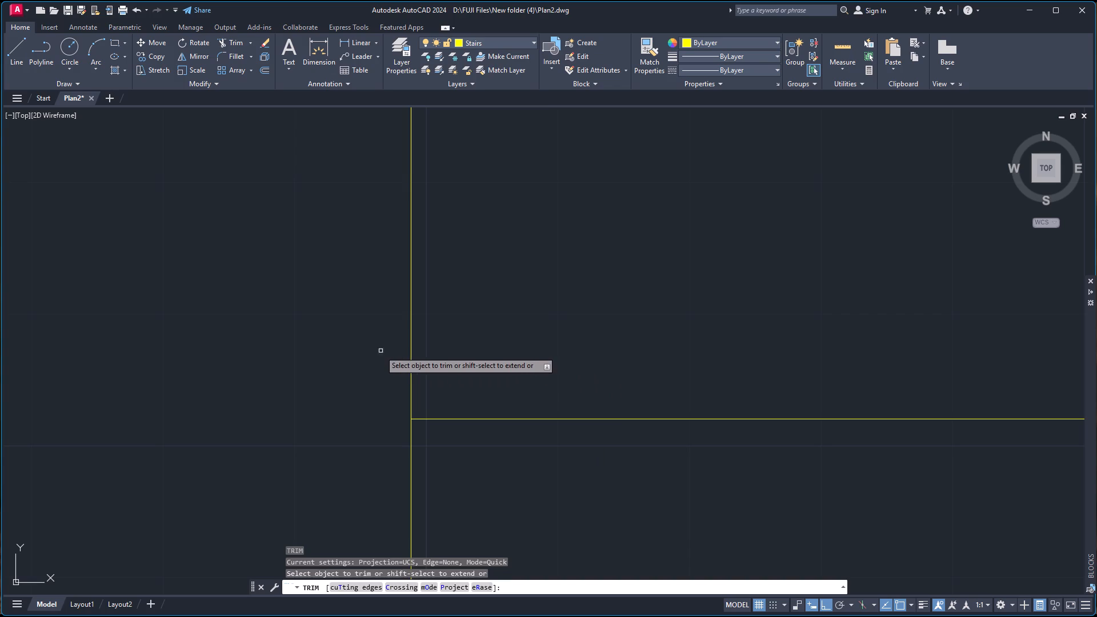
click(384, 346)
click(454, 351)
scroll(472, 371, down, 4)
scroll(520, 418, up, 1)
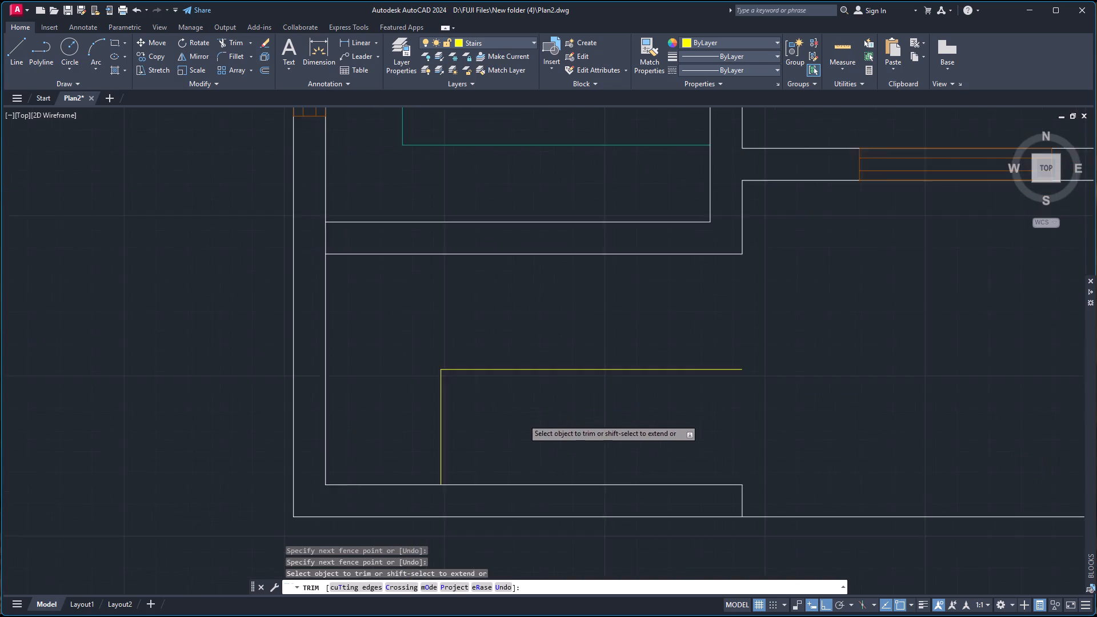
scroll(524, 420, up, 1)
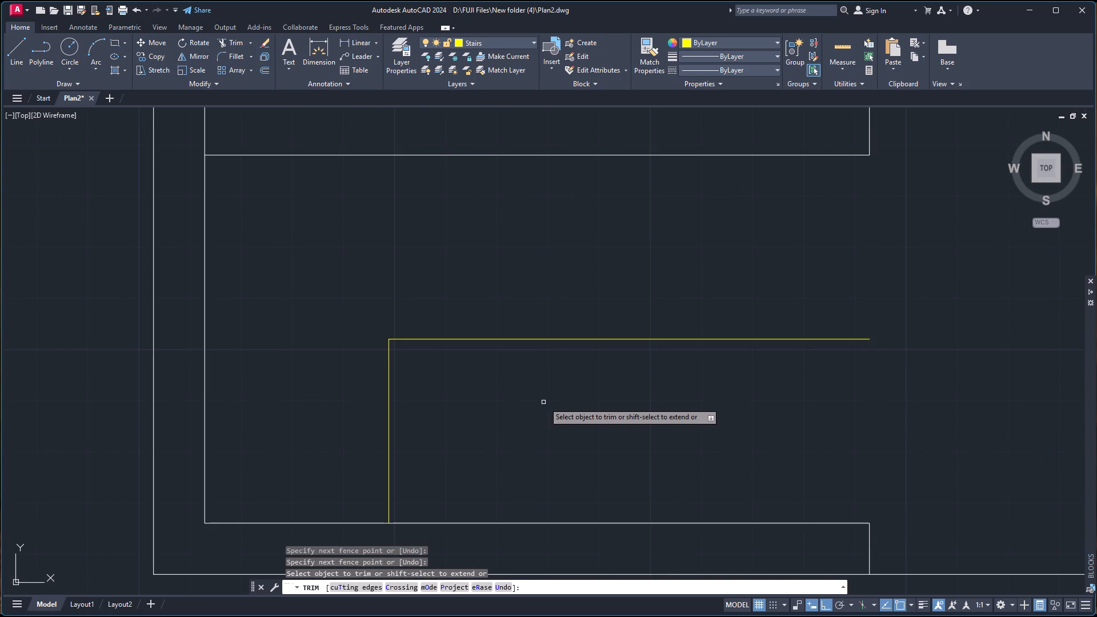
key(Escape)
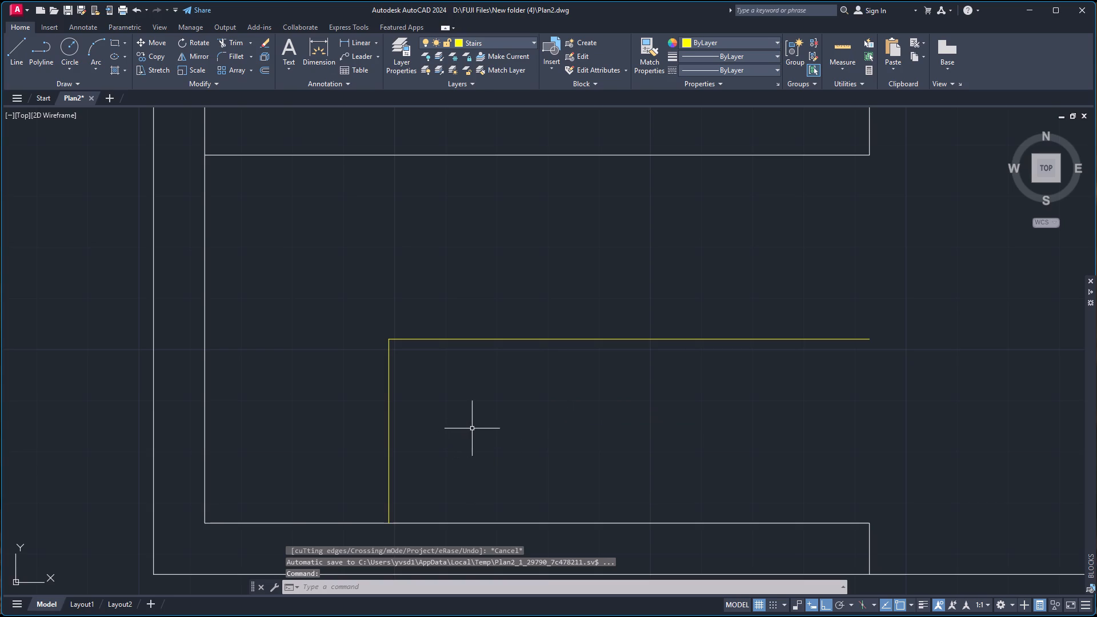
Copy the vertical stair line eastward as an array of 10 items spaced 10" apart to form the treads.
key(o)
key(BackSpace)
click(389, 462)
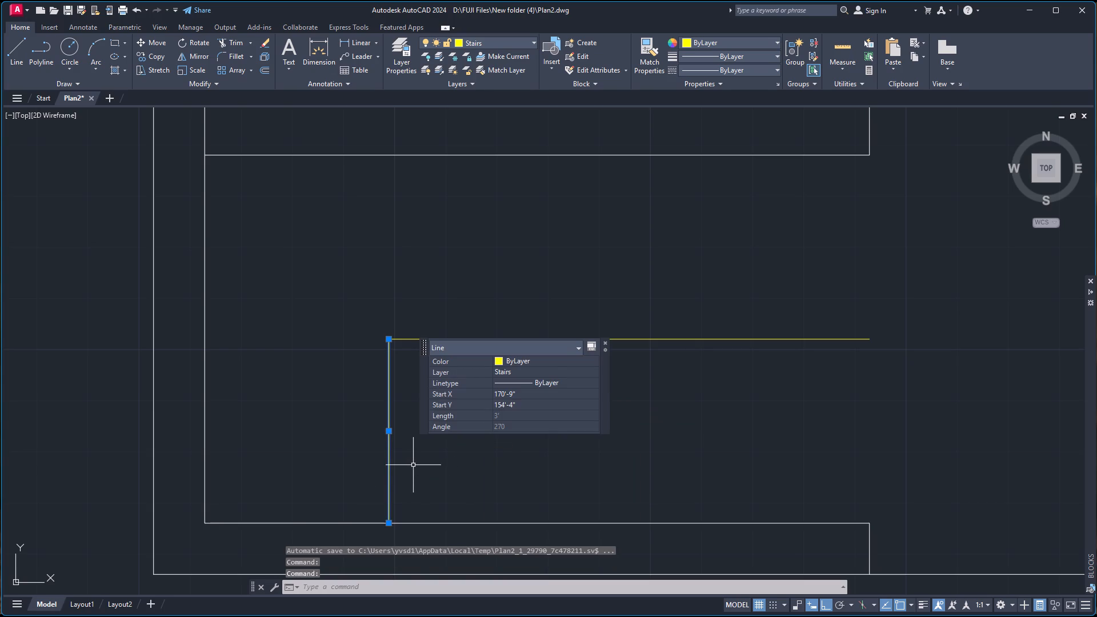
key(c)
key(o)
key(Return)
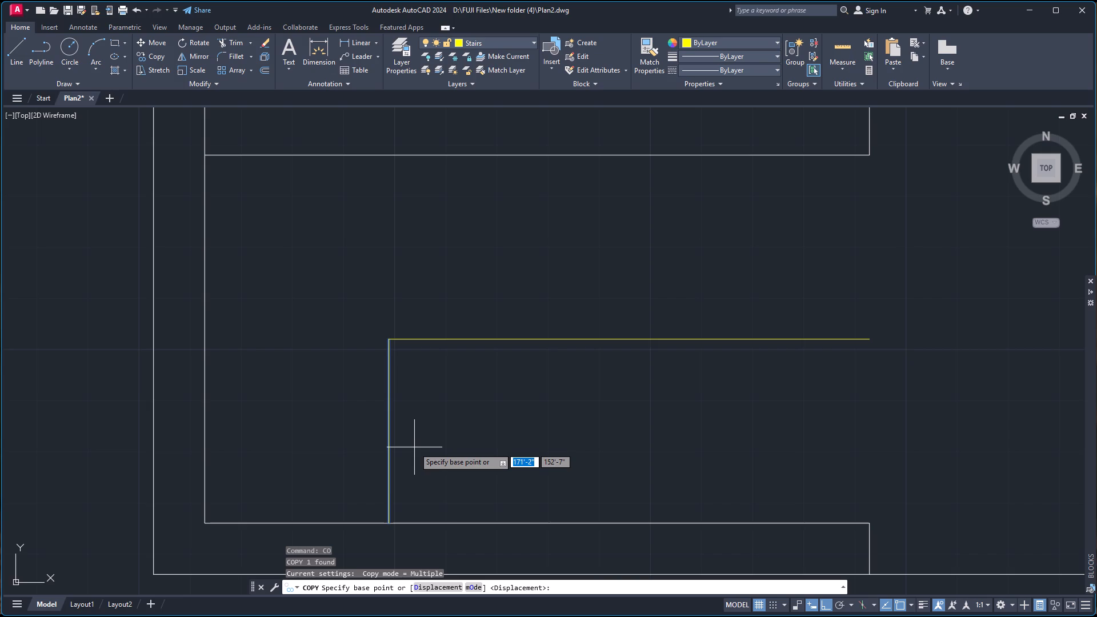
click(389, 433)
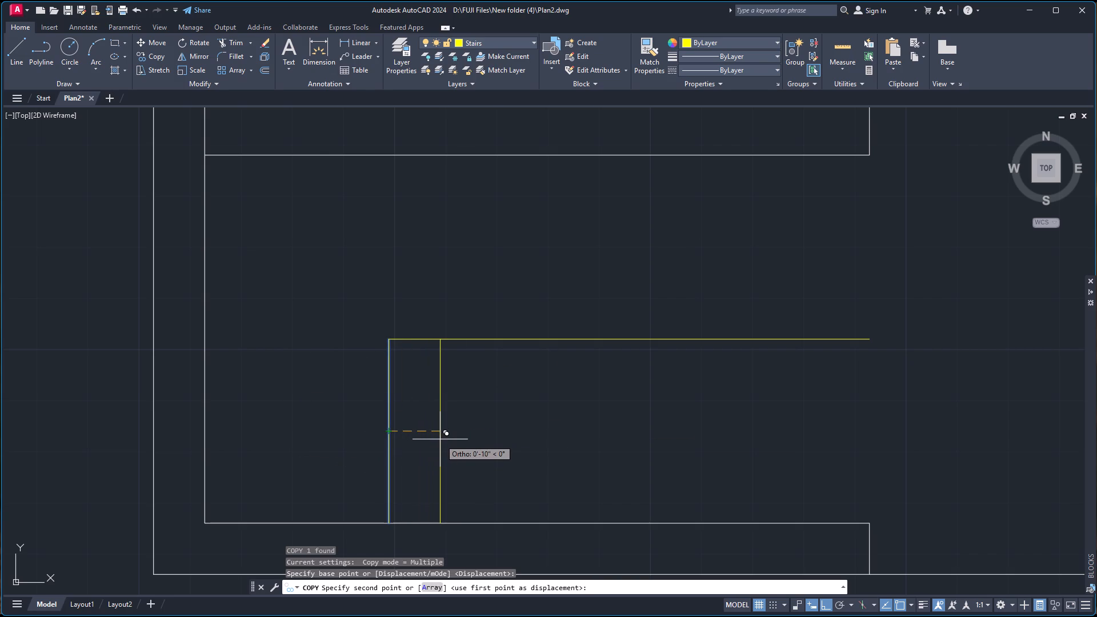
key(a)
key(Return)
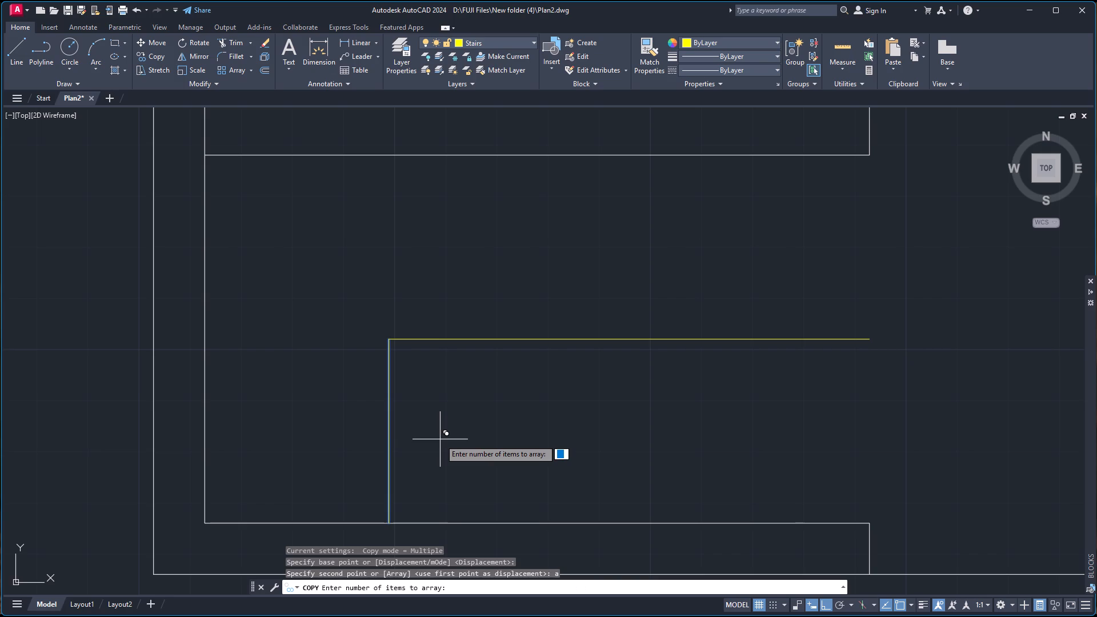
text(10)
key(Return)
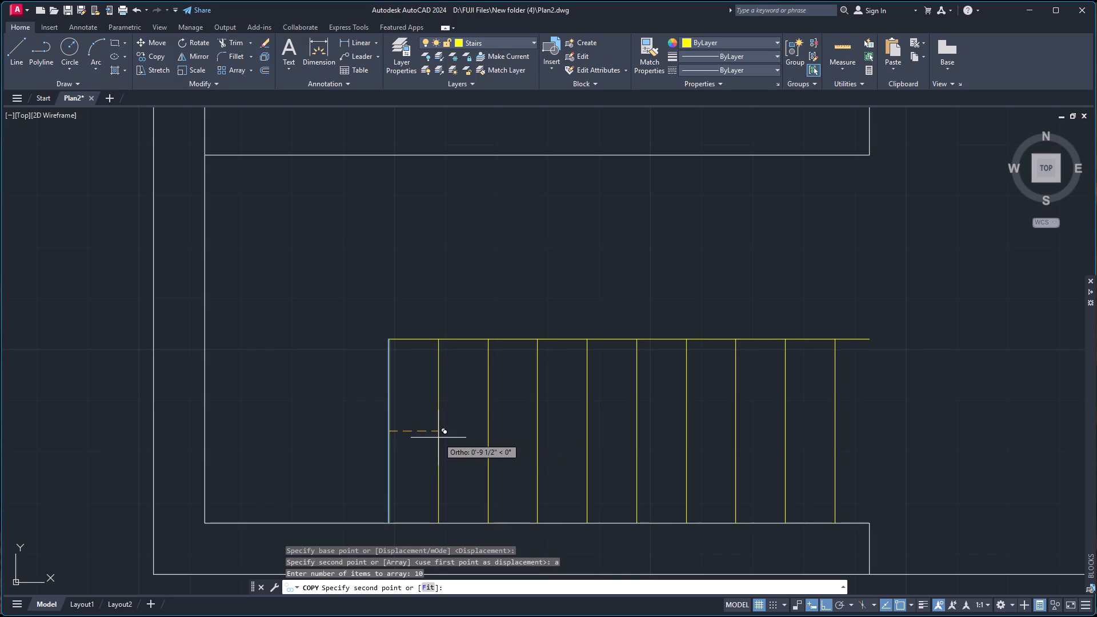
text(10)
key(Return)
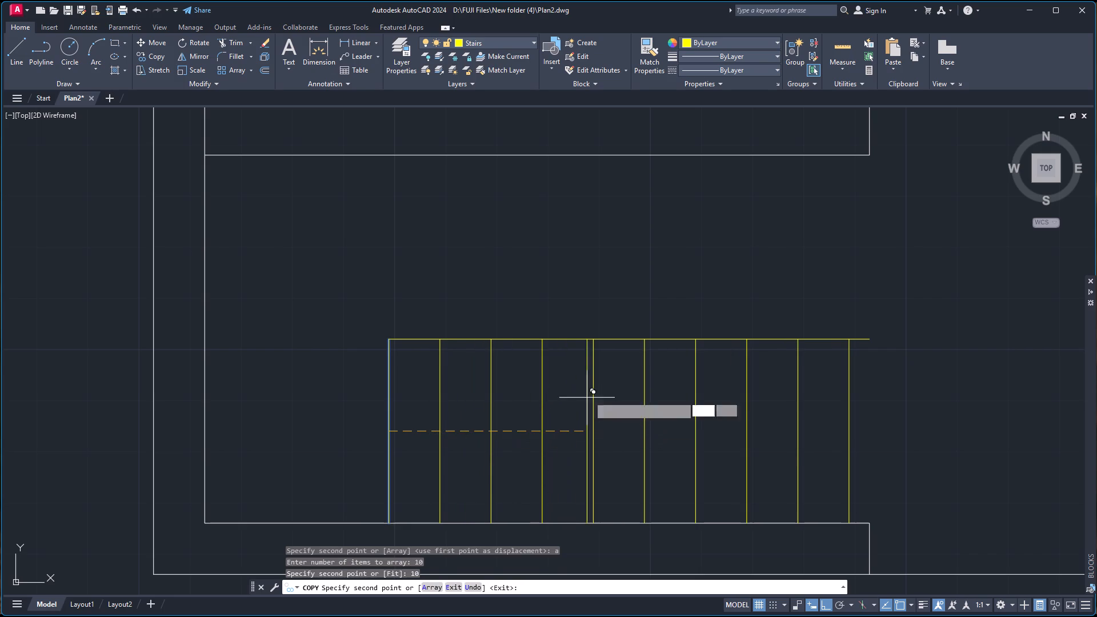
scroll(618, 362, down, 1)
key(Escape)
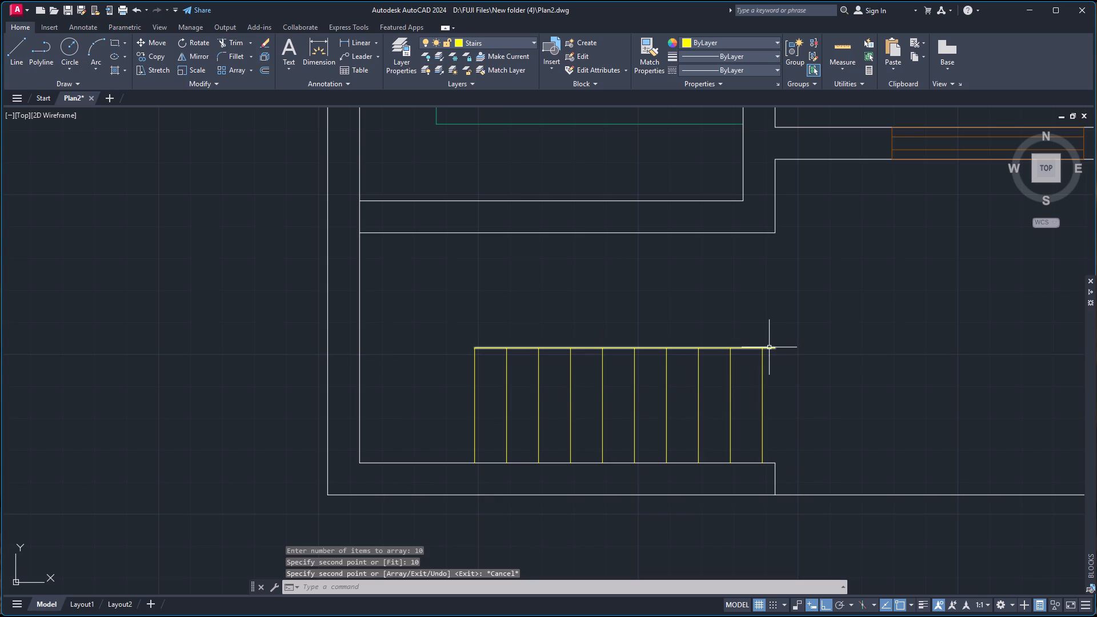
Trim the end of the horizontal stair line that extends east past the last tread.
key(t)
key(r)
key(Return)
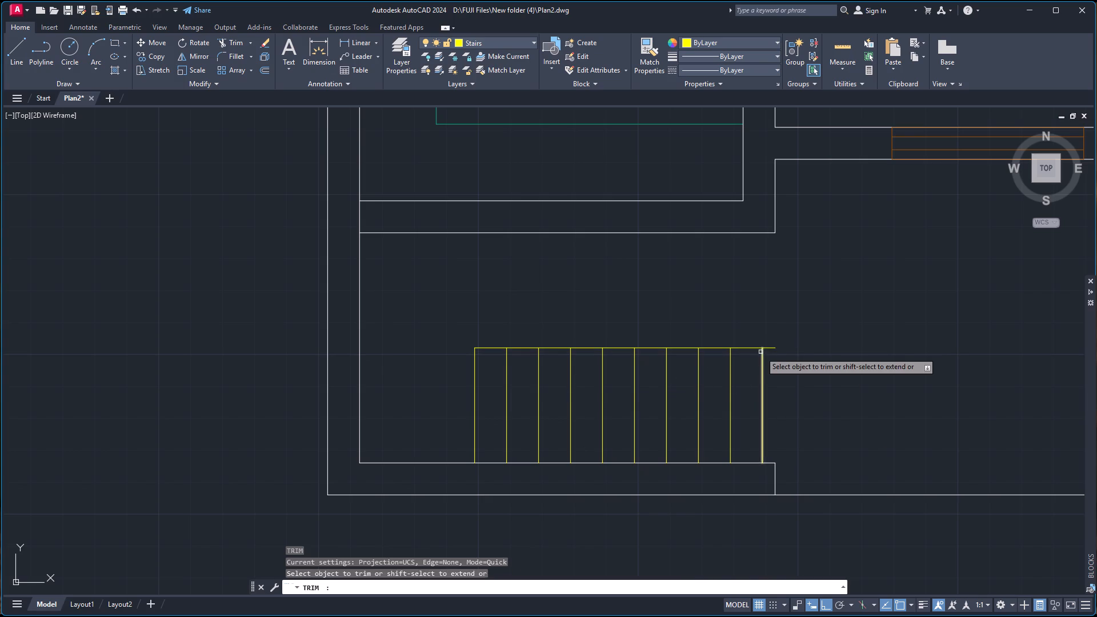
click(770, 346)
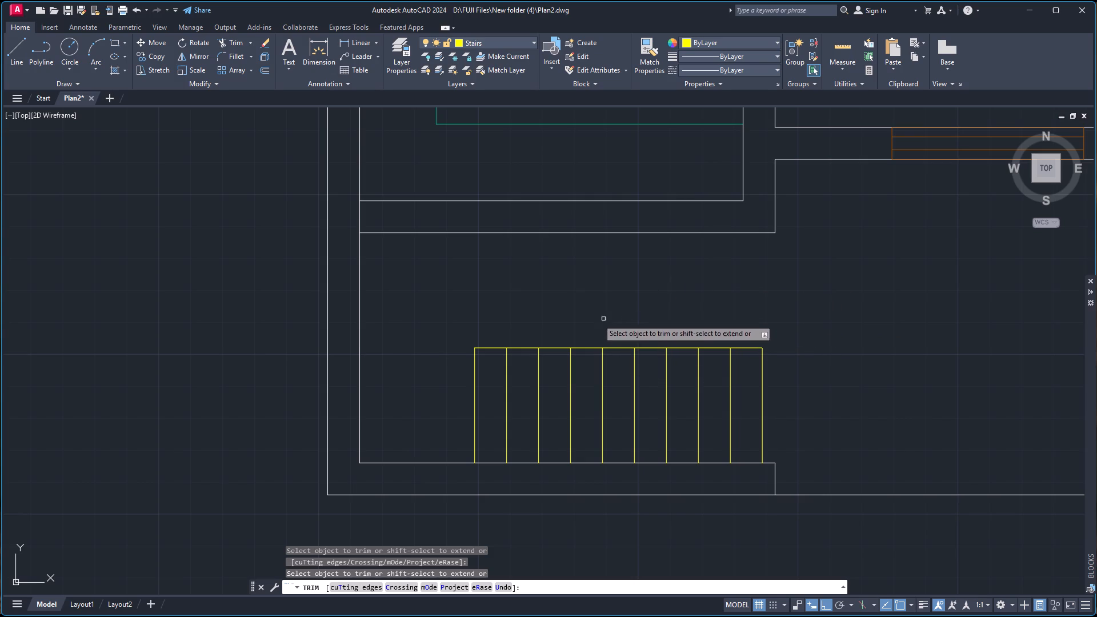
Draw a 3' vertical line from the west end of the horizontal stair line north to the wall.
key(Escape)
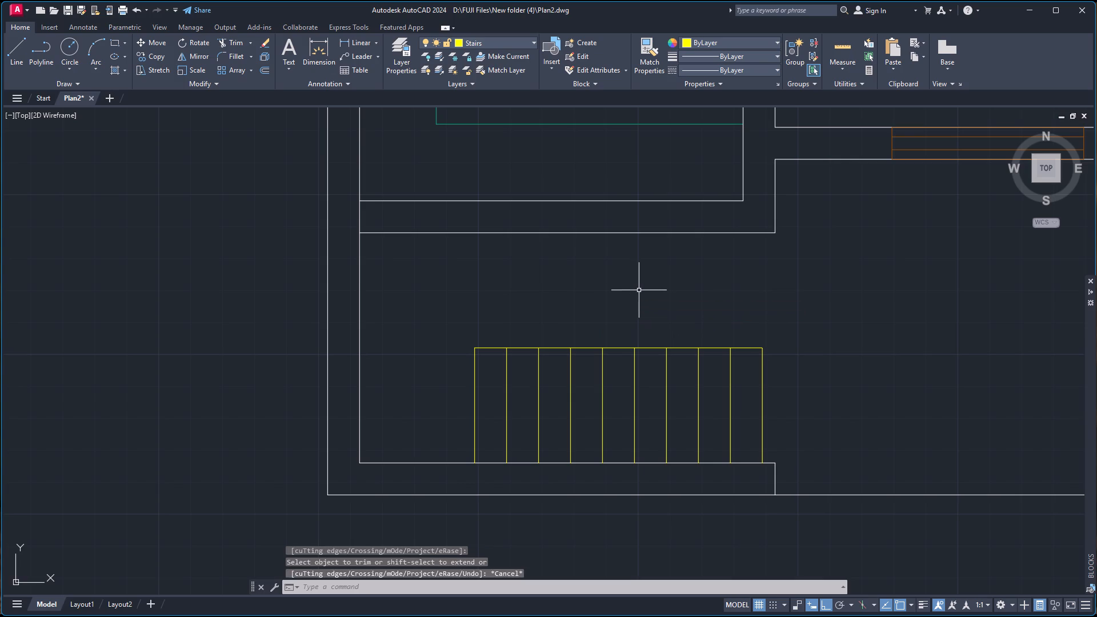
key(l)
key(Return)
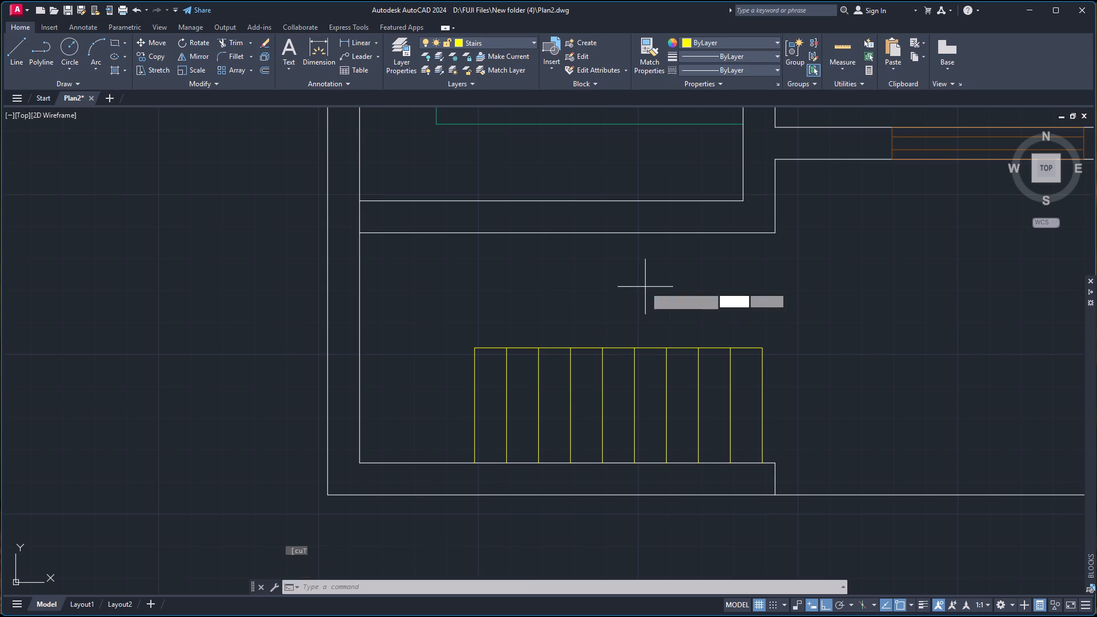
click(474, 346)
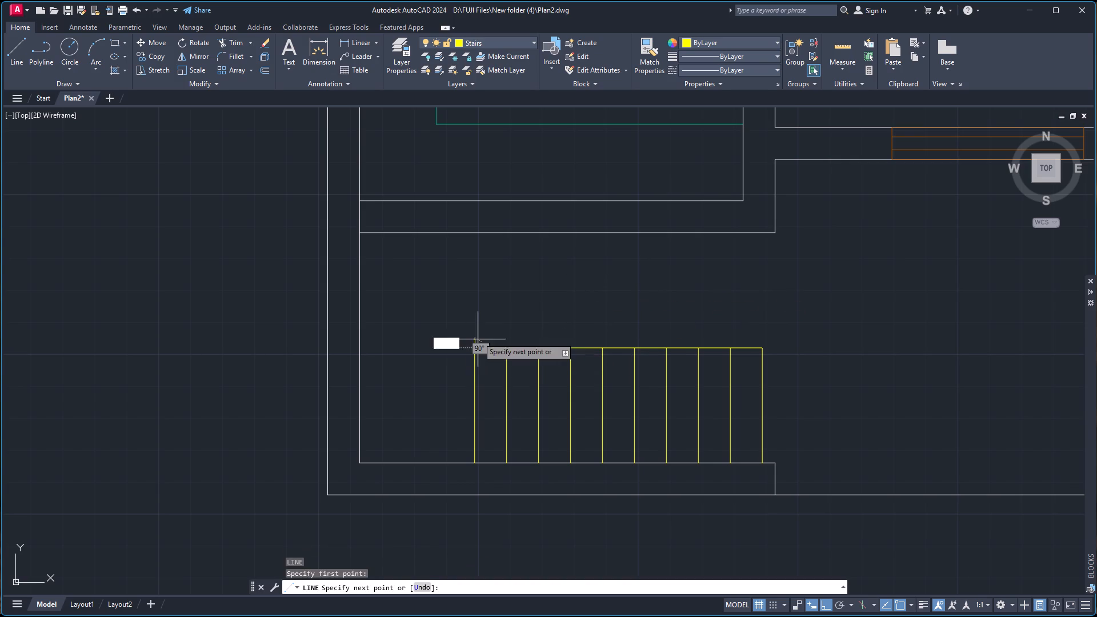
click(475, 232)
key(space)
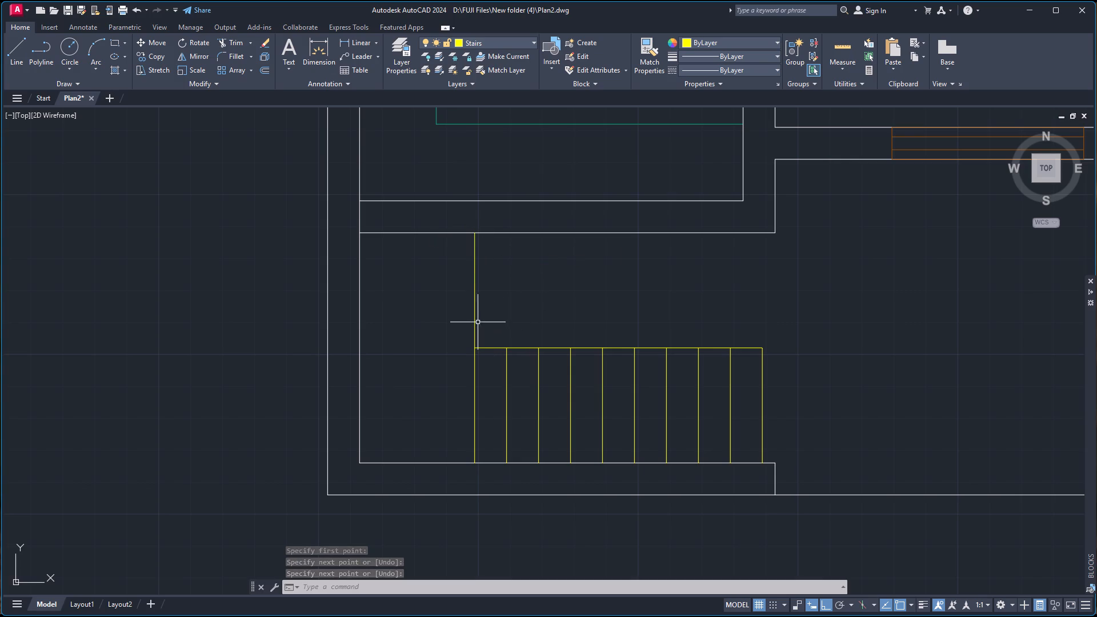
Copy the new vertical stair line 10" to the east.
click(474, 306)
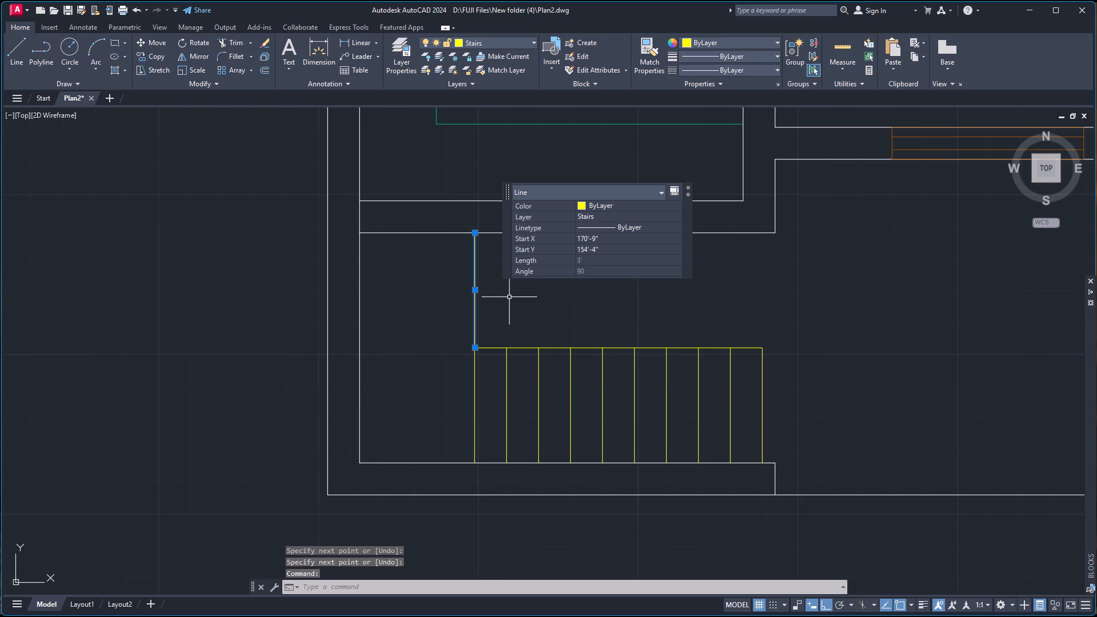
text(co)
key(Return)
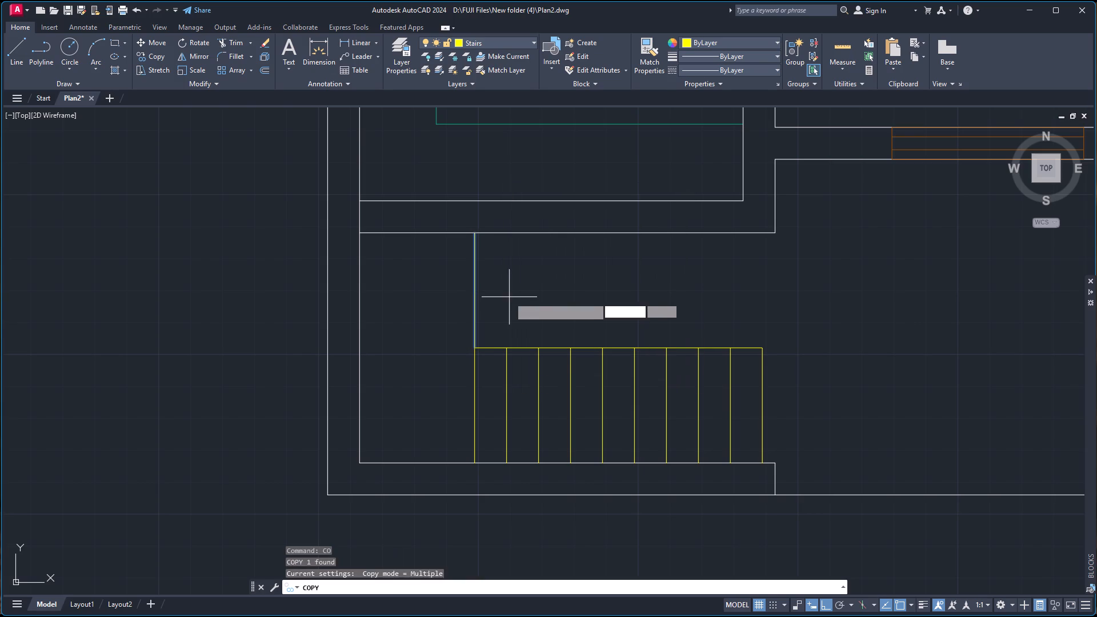
click(475, 290)
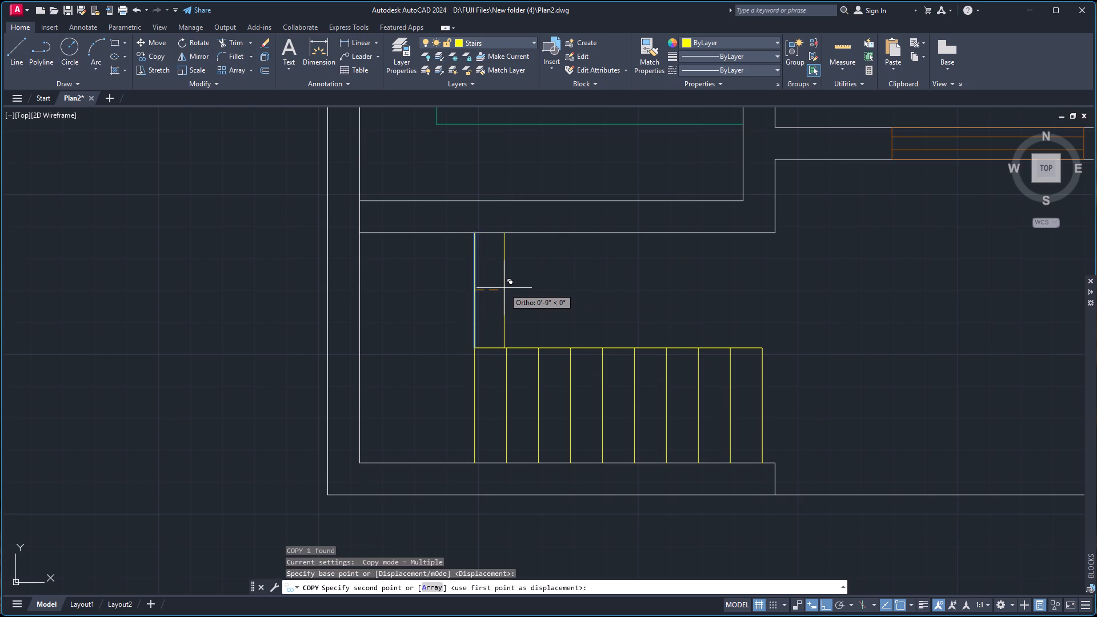
text(10)
key(Return)
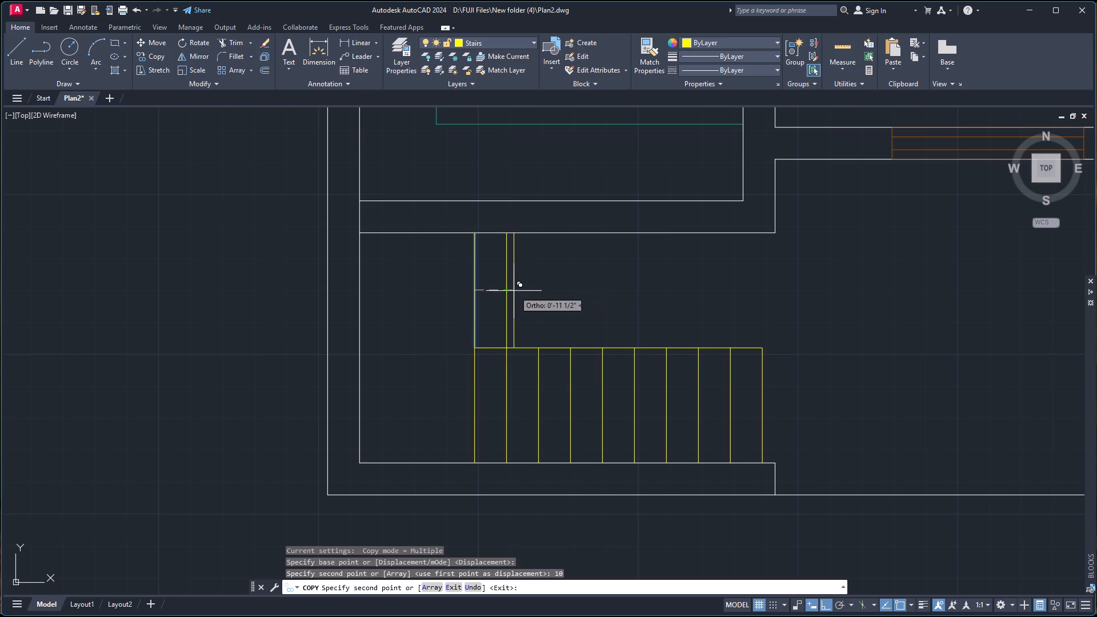
key(Escape)
Copy the second tread line of the north flight eastward as an array of 9 items spaced 10" apart.
click(506, 298)
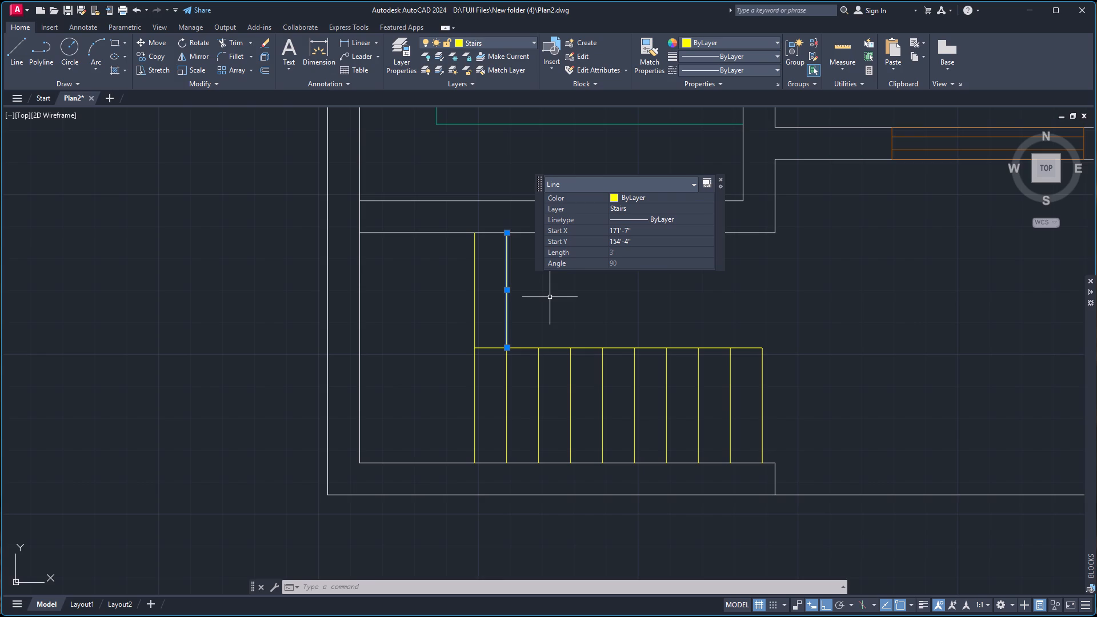
text(co)
key(Return)
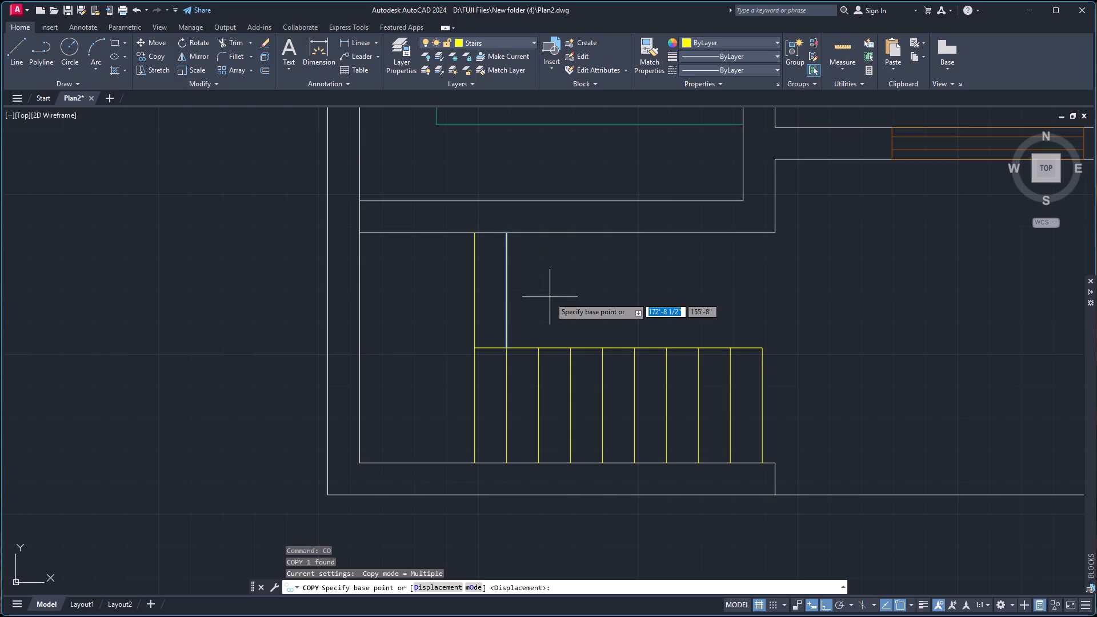
click(509, 293)
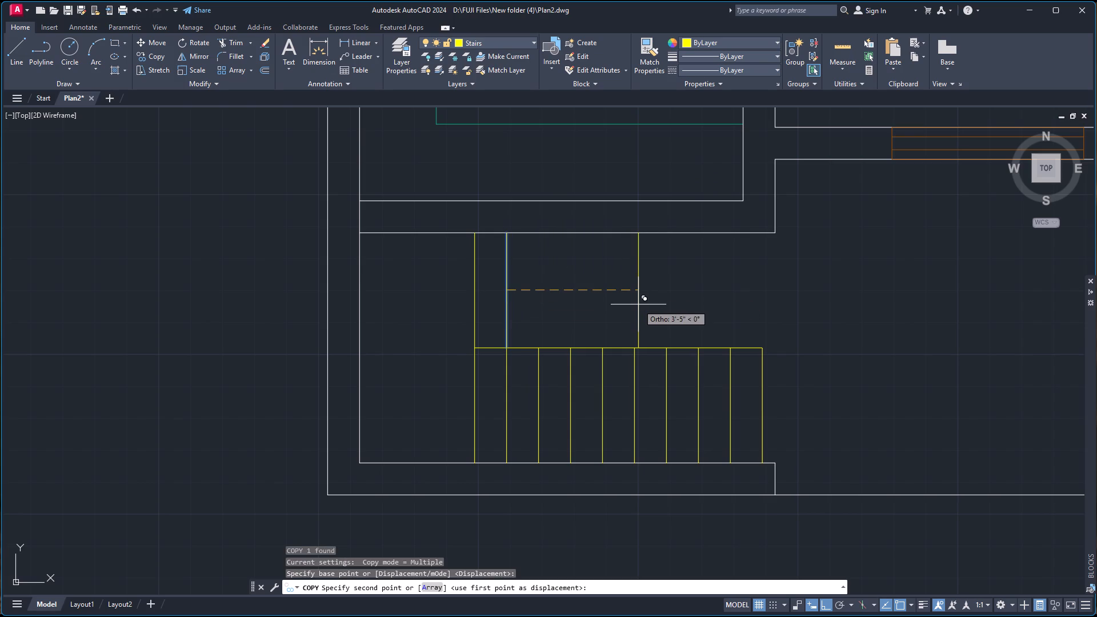
key(a)
key(Return)
key(9)
key(Return)
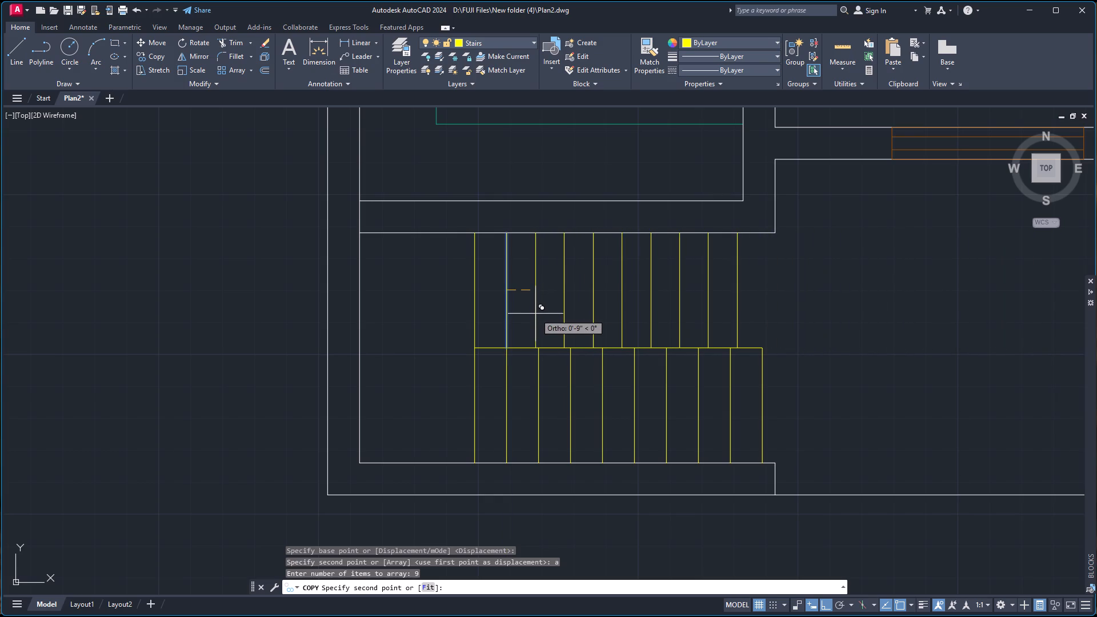
text(10)
key(Return)
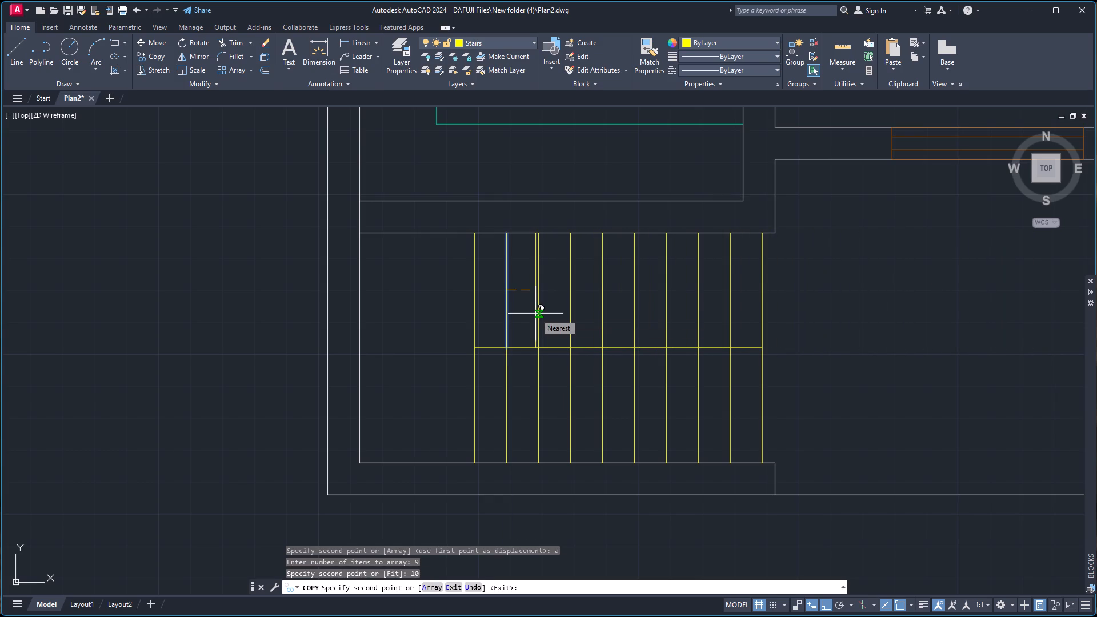
key(Escape)
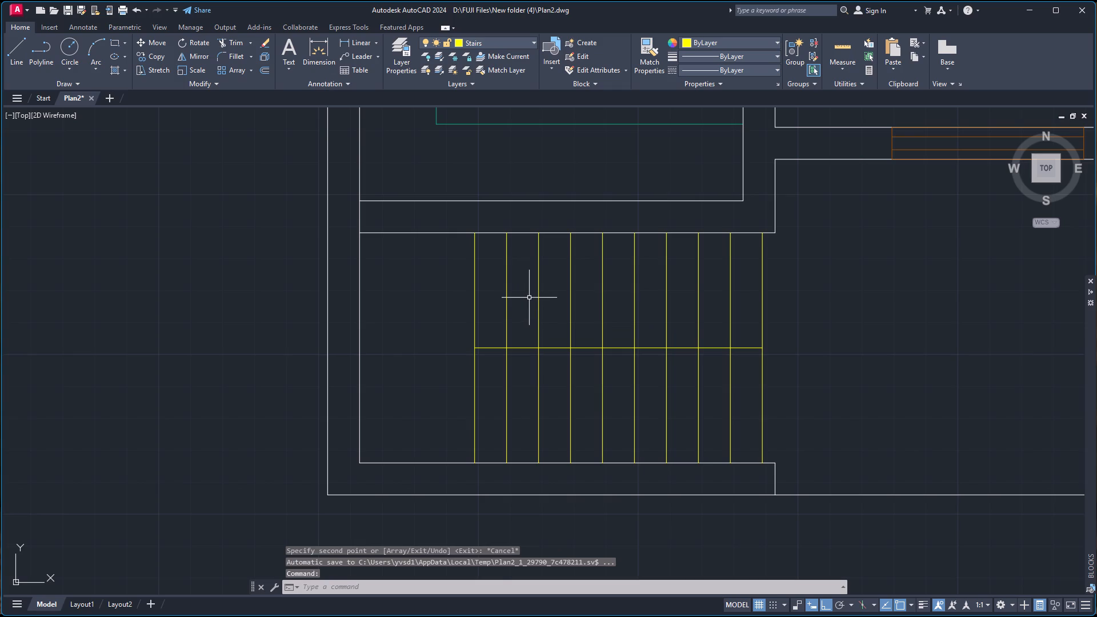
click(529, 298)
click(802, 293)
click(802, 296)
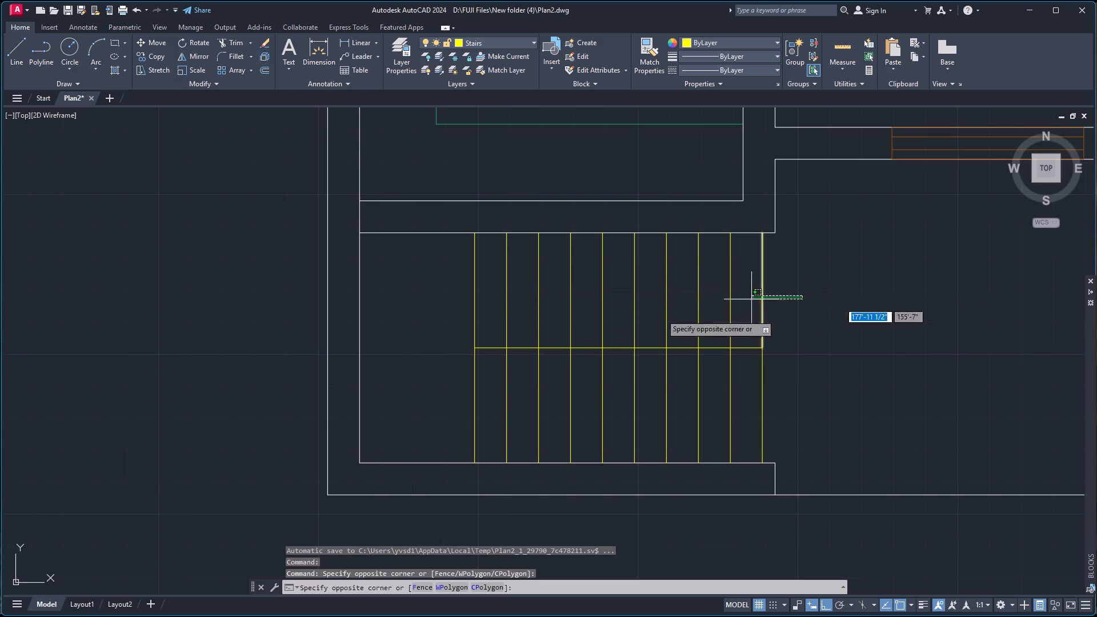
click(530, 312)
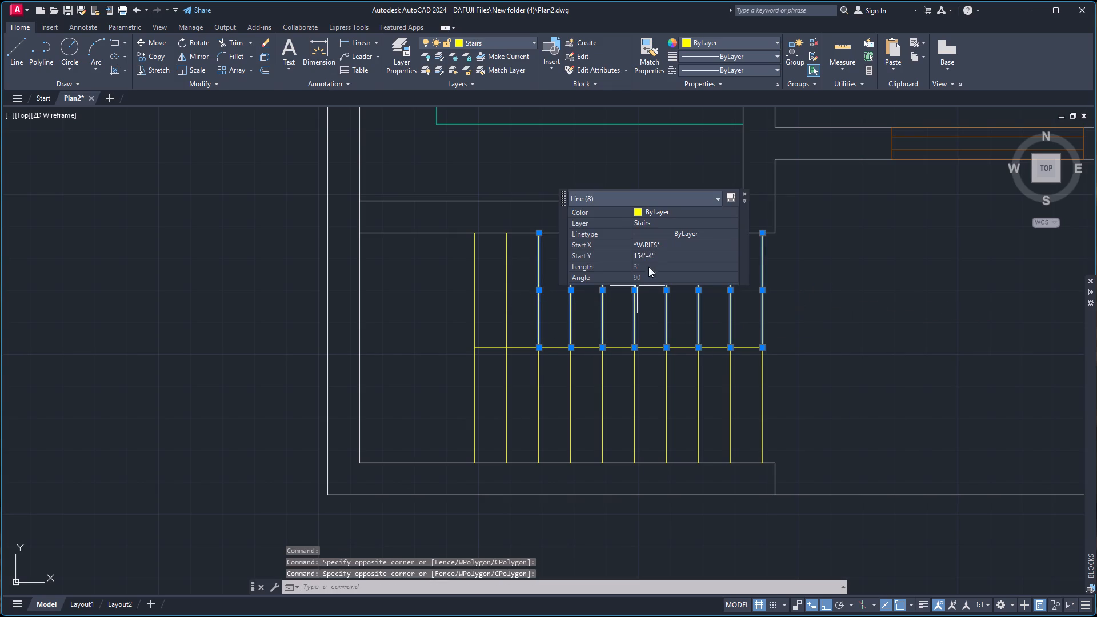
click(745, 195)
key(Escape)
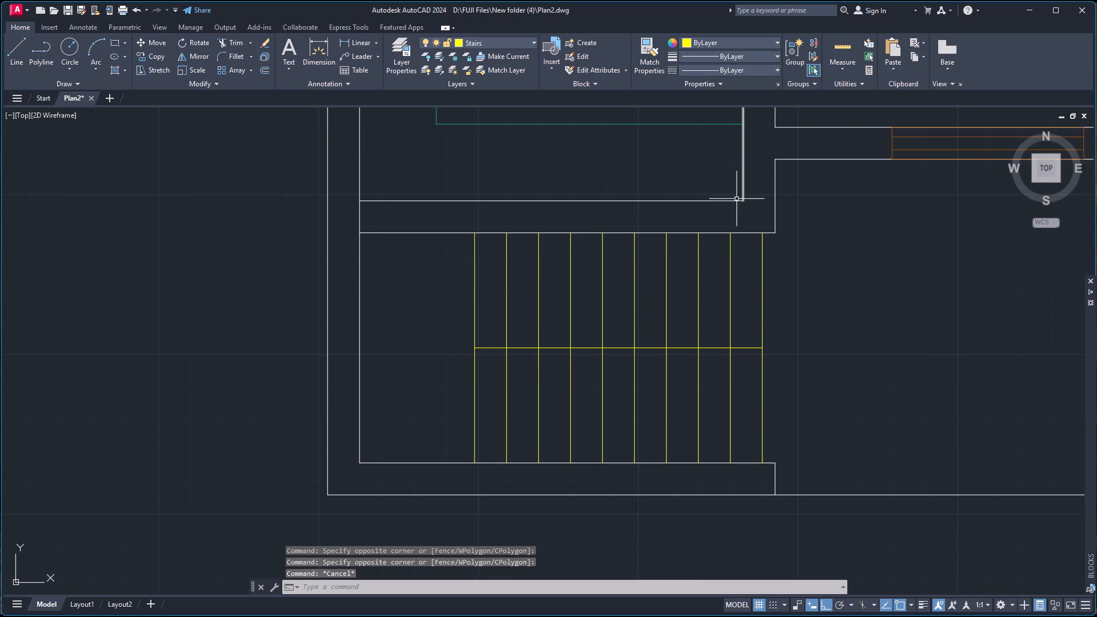
Load the HIDDEN linetype from acadiso.lin into the drawing.
click(766, 69)
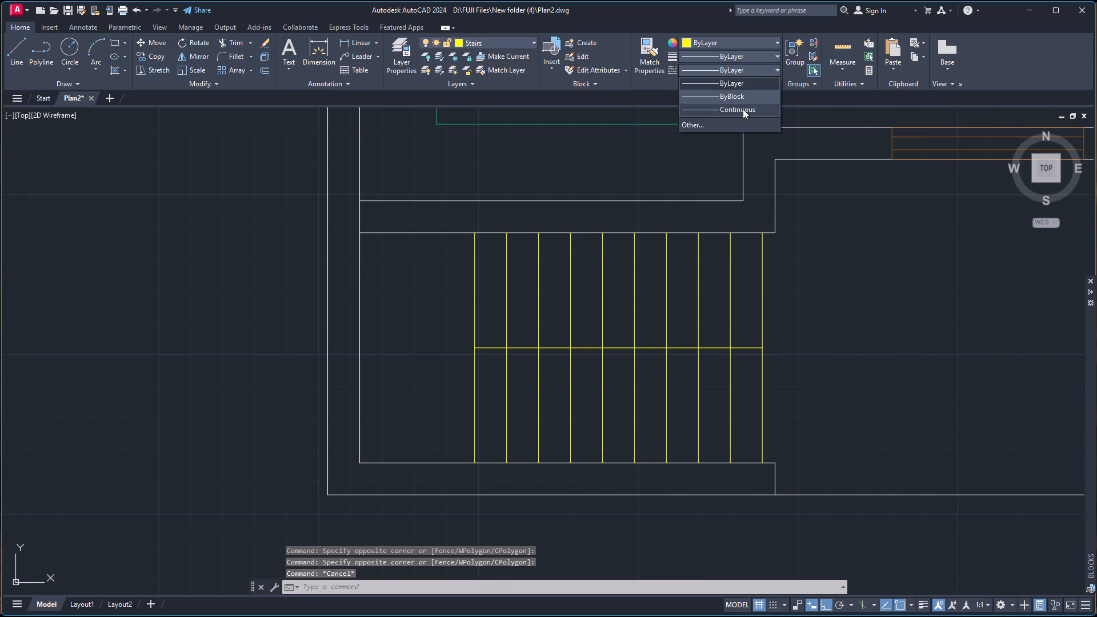
click(735, 123)
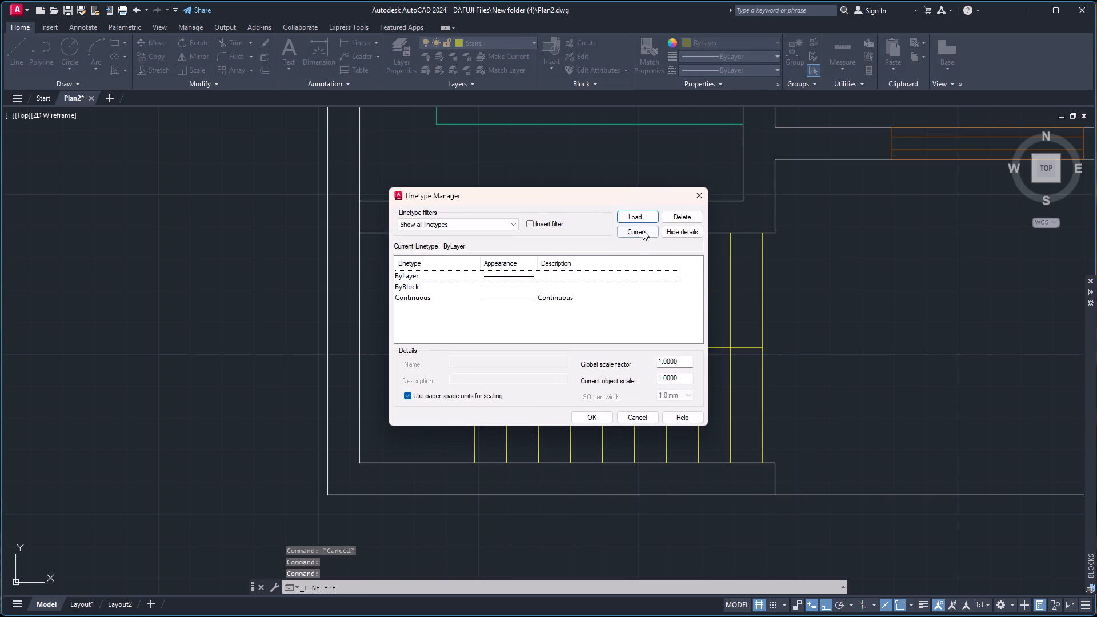
click(644, 217)
scroll(552, 320, down, 5)
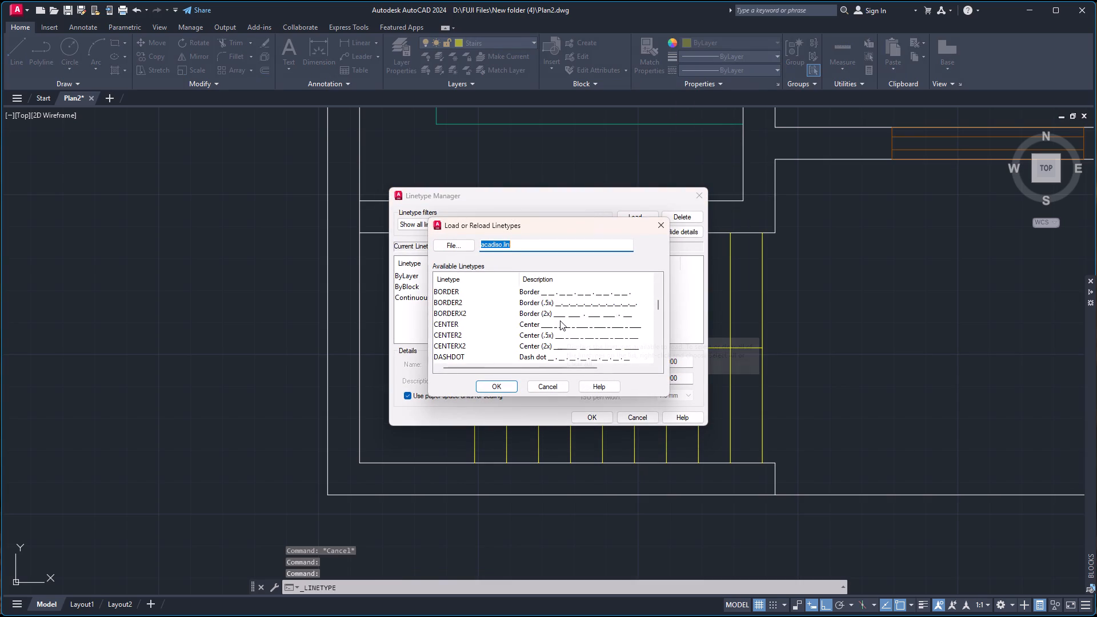
scroll(560, 322, down, 7)
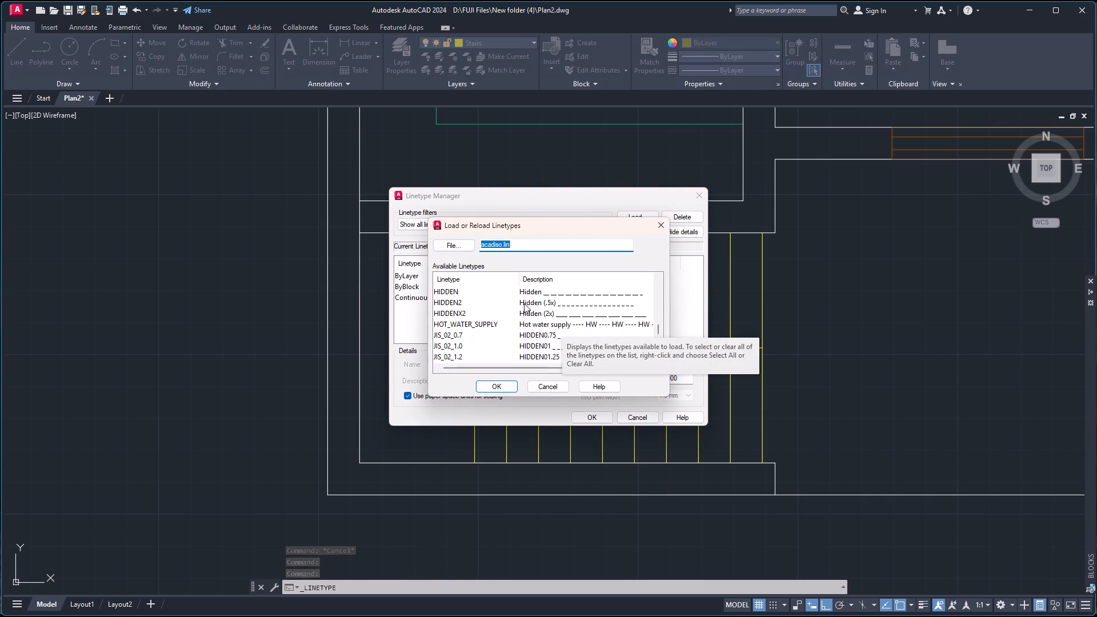
click(546, 291)
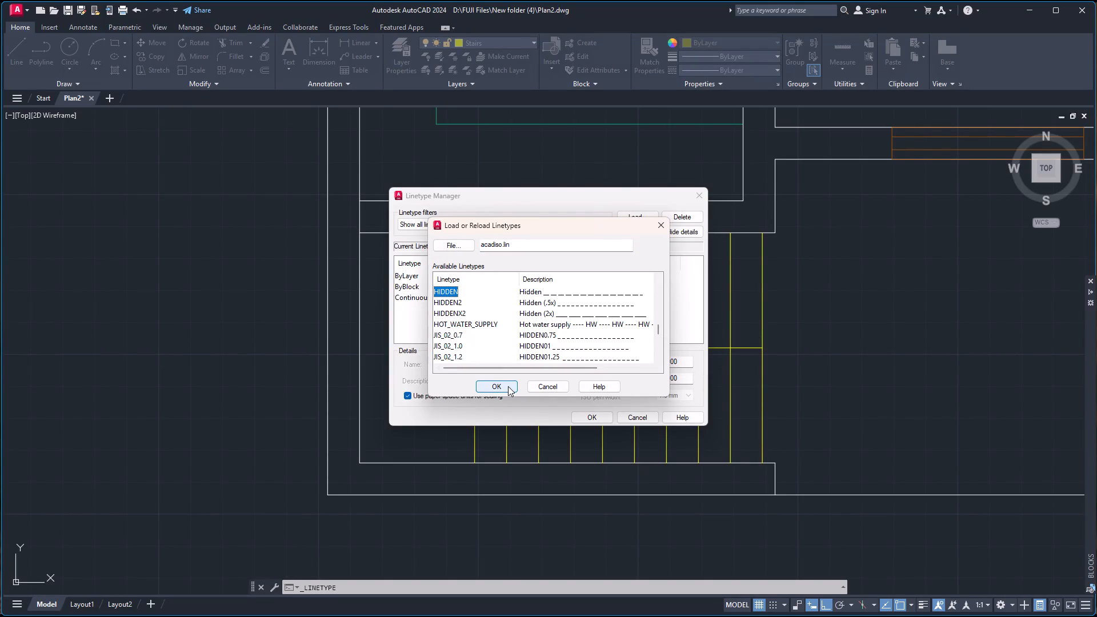
click(508, 386)
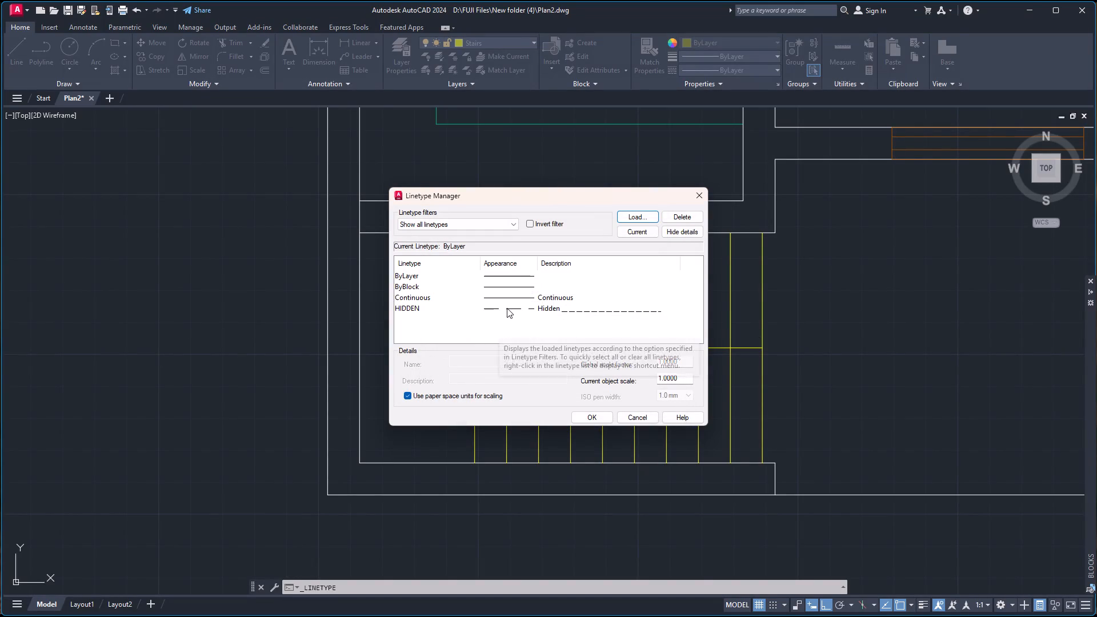
Make HIDDEN the current linetype in the Linetype Manager.
click(507, 308)
click(640, 212)
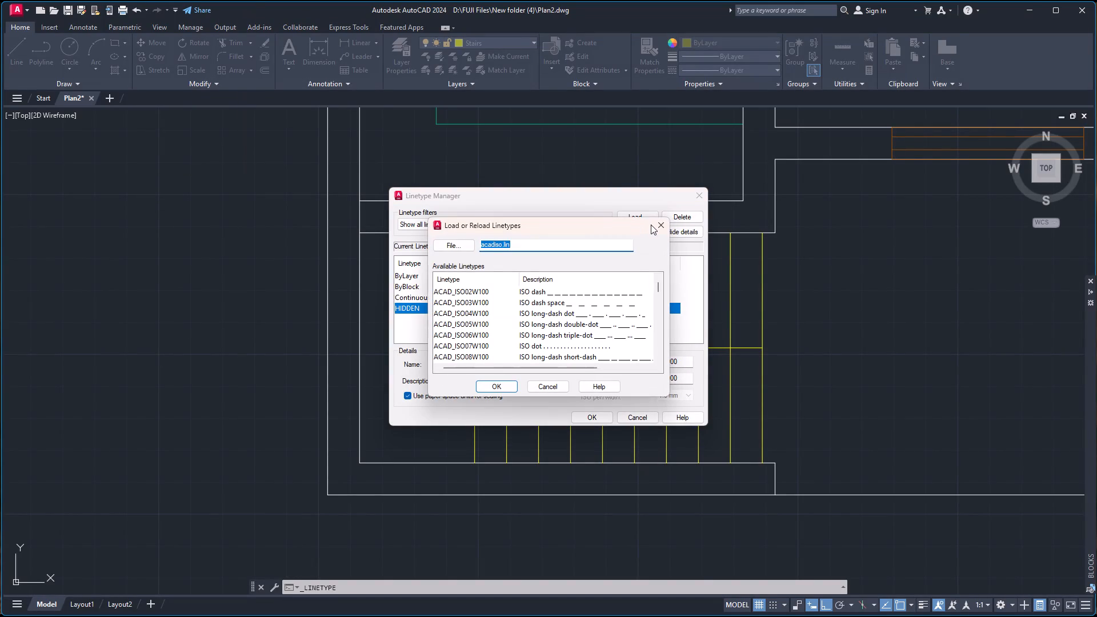
click(651, 225)
click(645, 231)
click(626, 266)
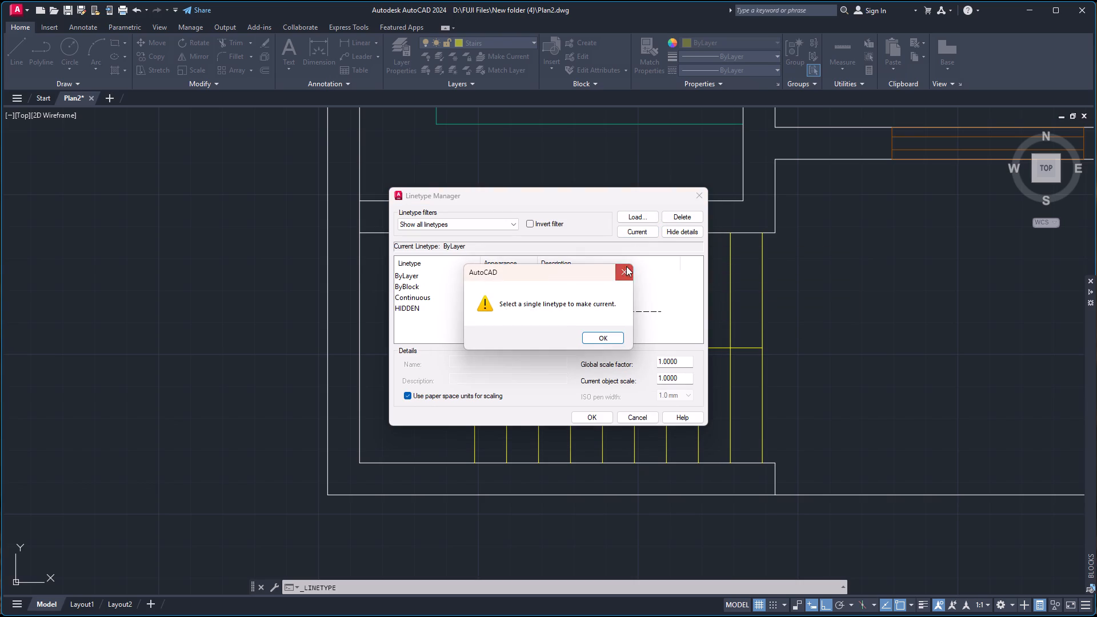
click(599, 307)
click(637, 234)
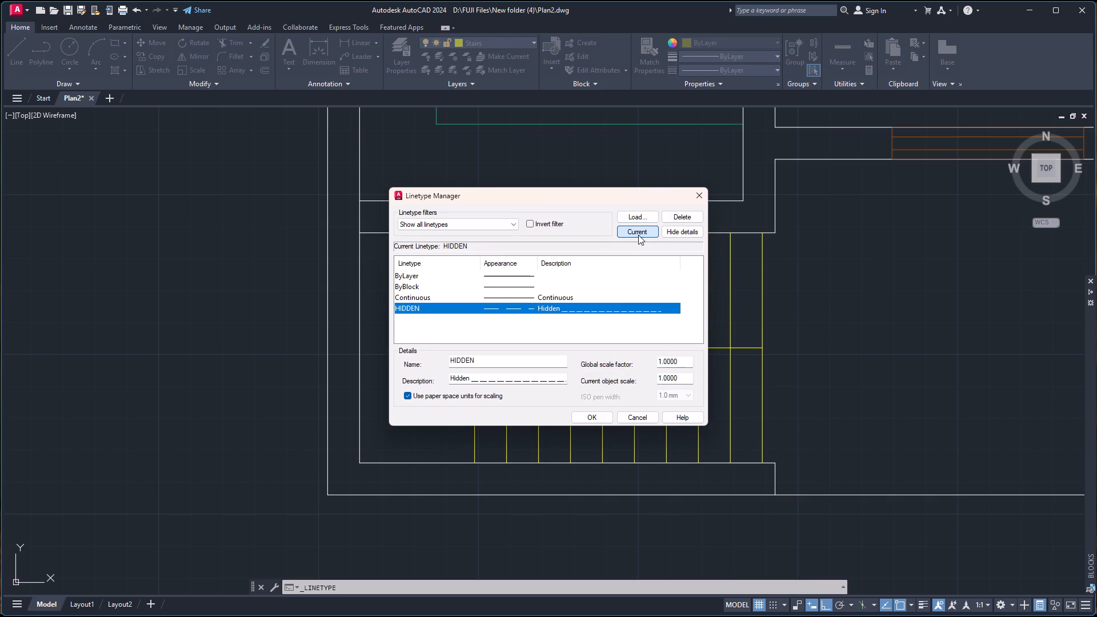
click(596, 420)
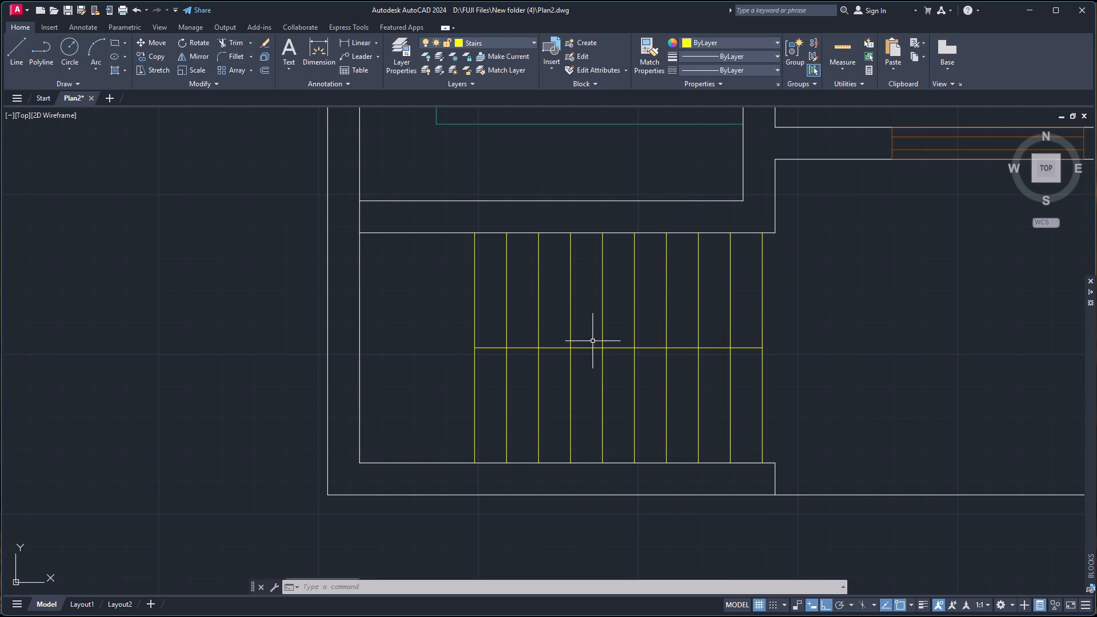
Change the linetype of the eight easternmost treads in the north flight to HIDDEN.
click(530, 312)
click(542, 315)
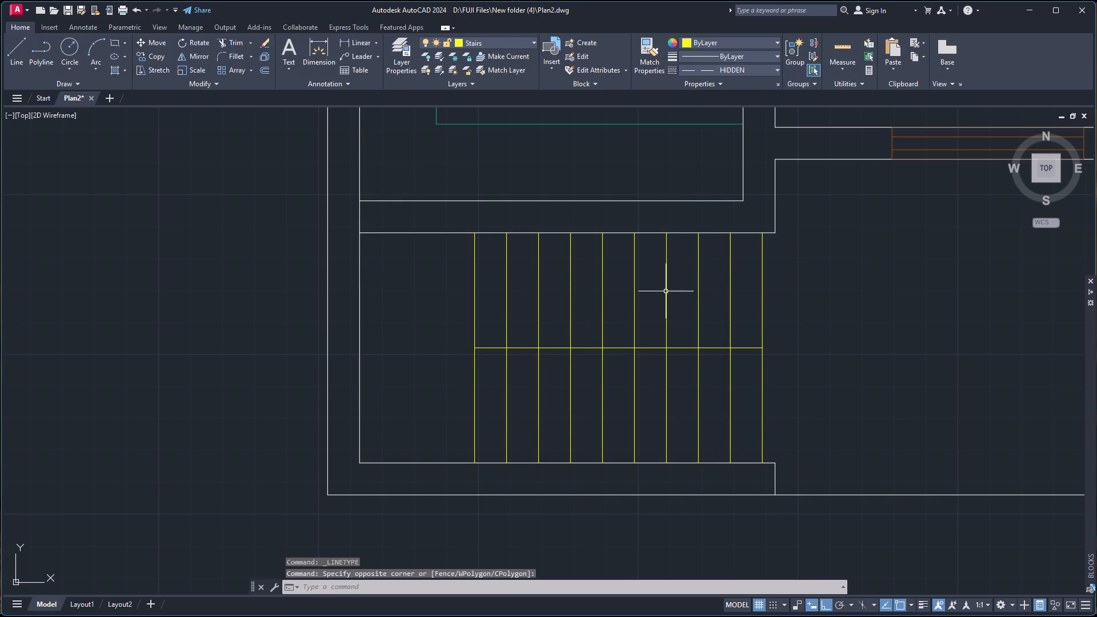
click(781, 282)
click(527, 315)
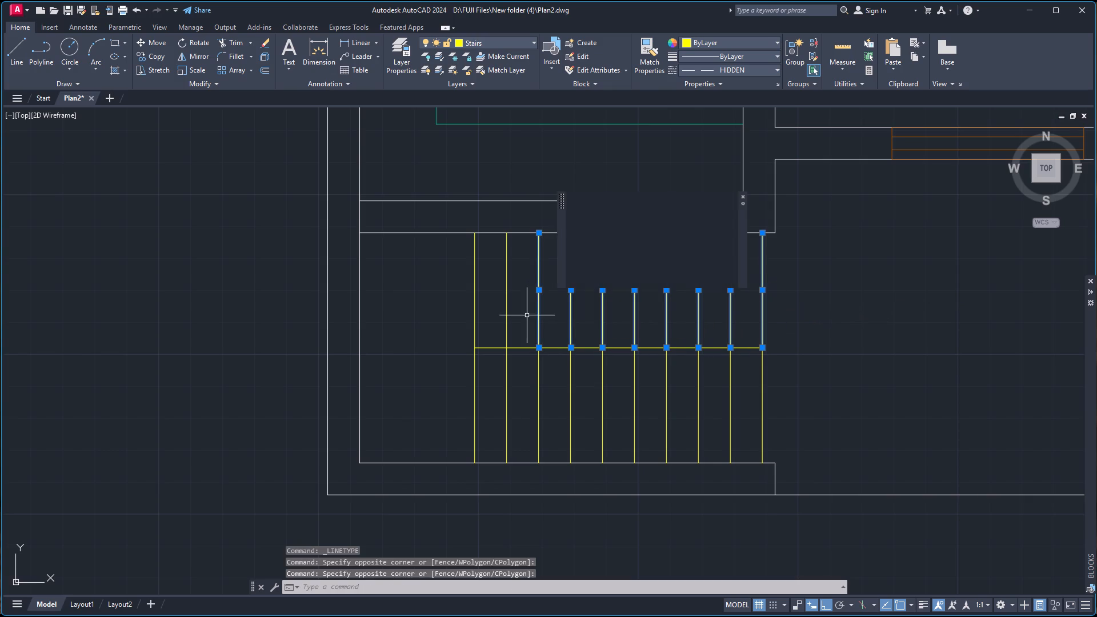
click(672, 235)
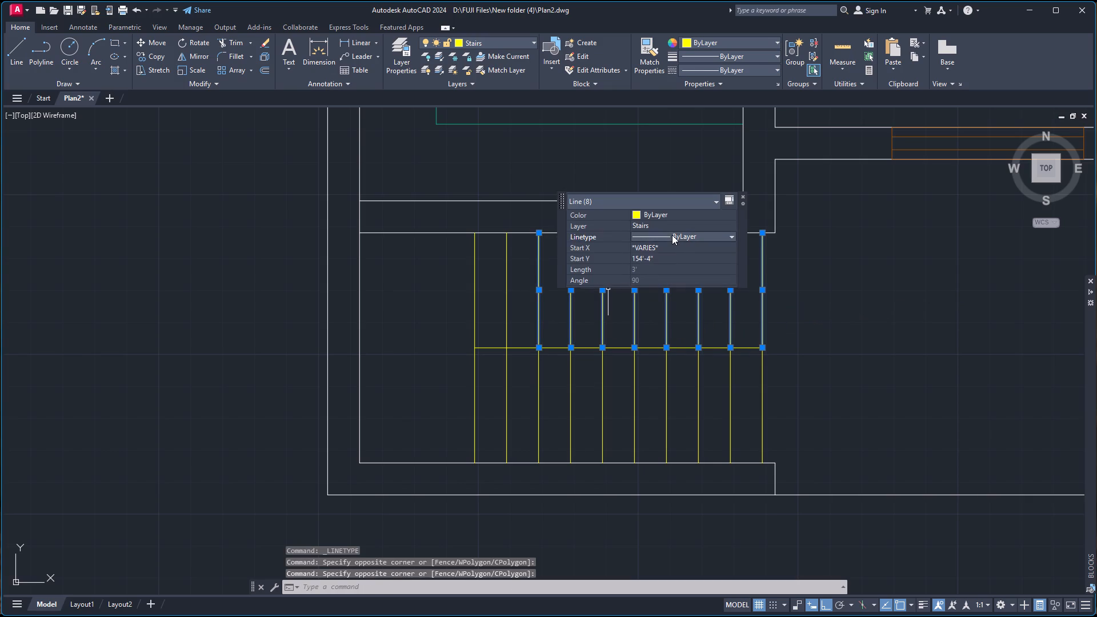
click(672, 235)
click(673, 277)
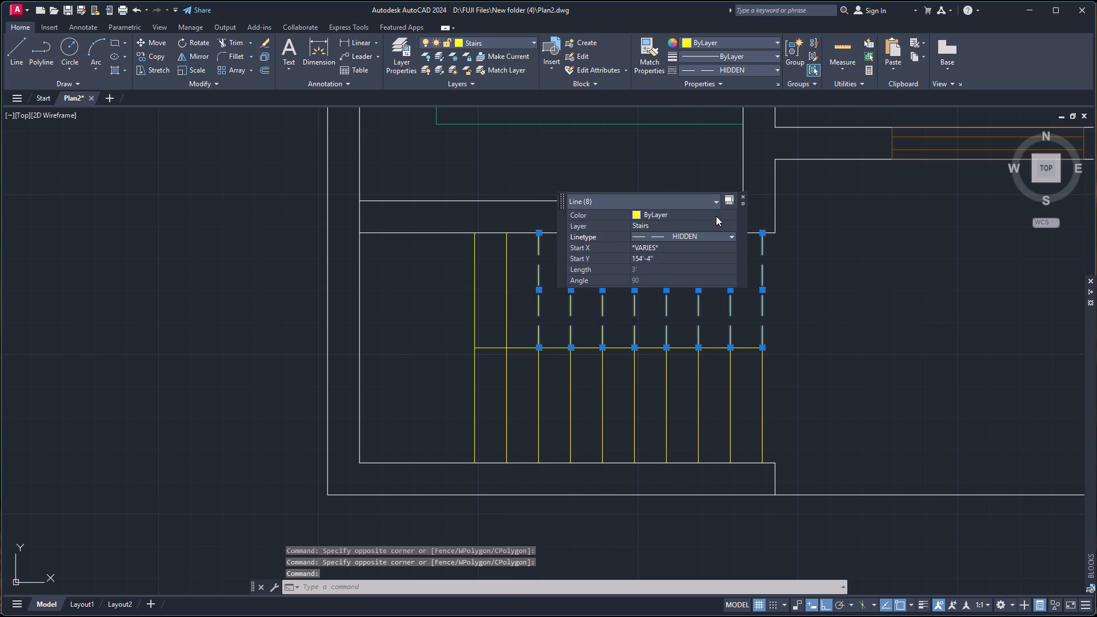
click(743, 195)
key(Escape)
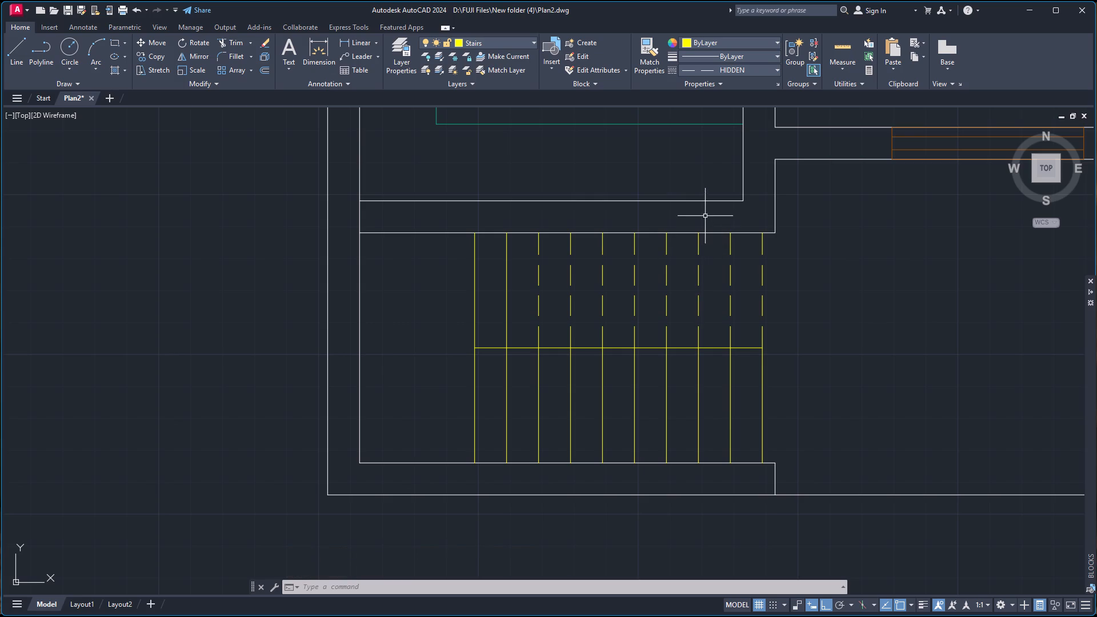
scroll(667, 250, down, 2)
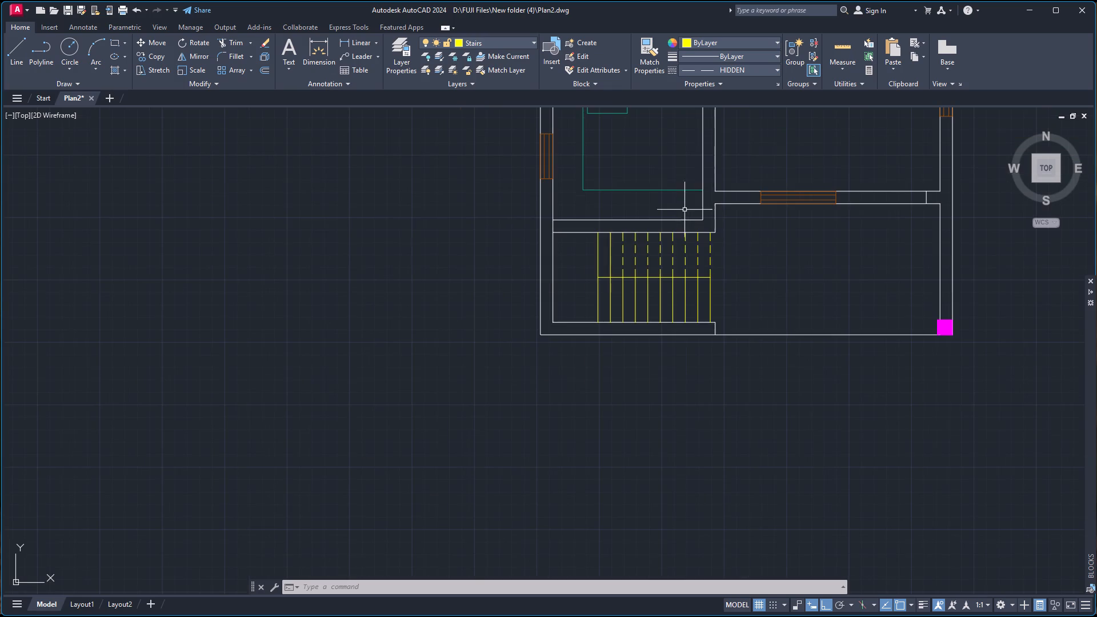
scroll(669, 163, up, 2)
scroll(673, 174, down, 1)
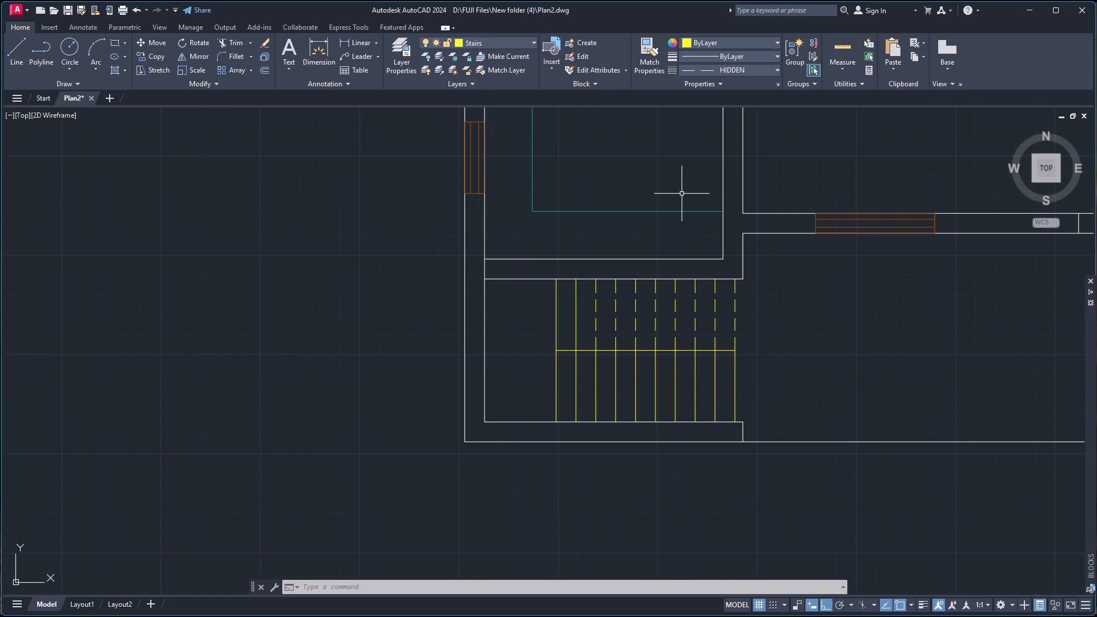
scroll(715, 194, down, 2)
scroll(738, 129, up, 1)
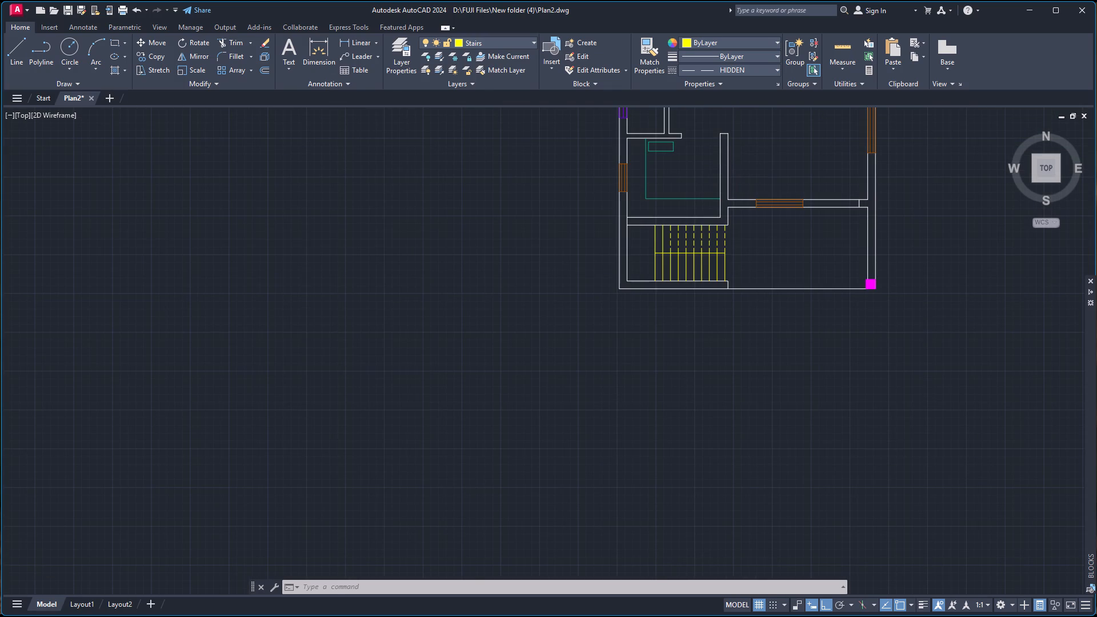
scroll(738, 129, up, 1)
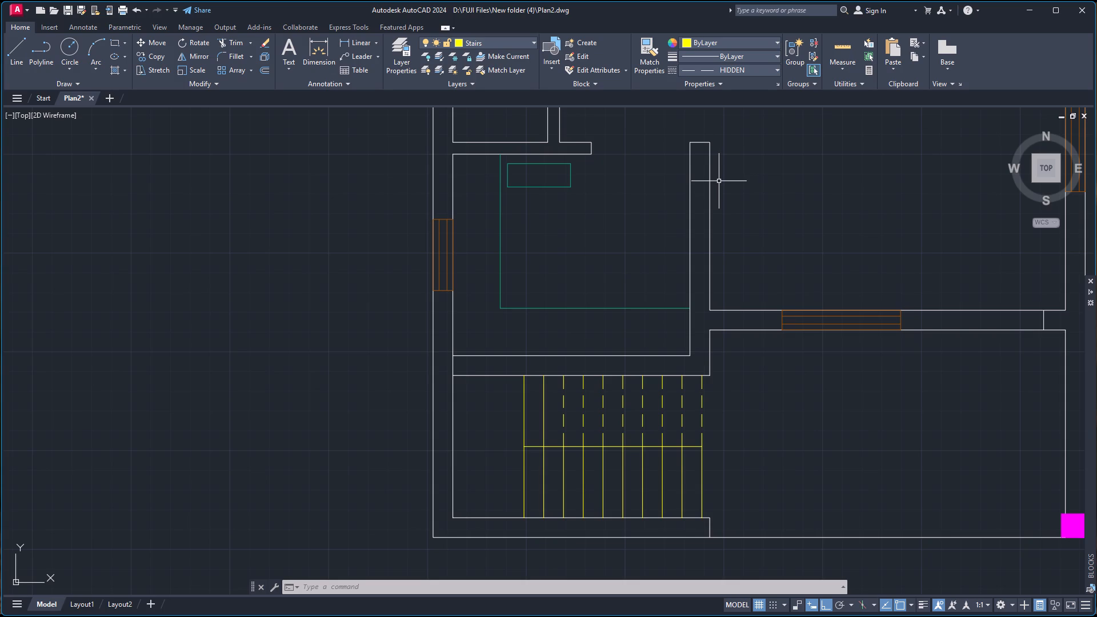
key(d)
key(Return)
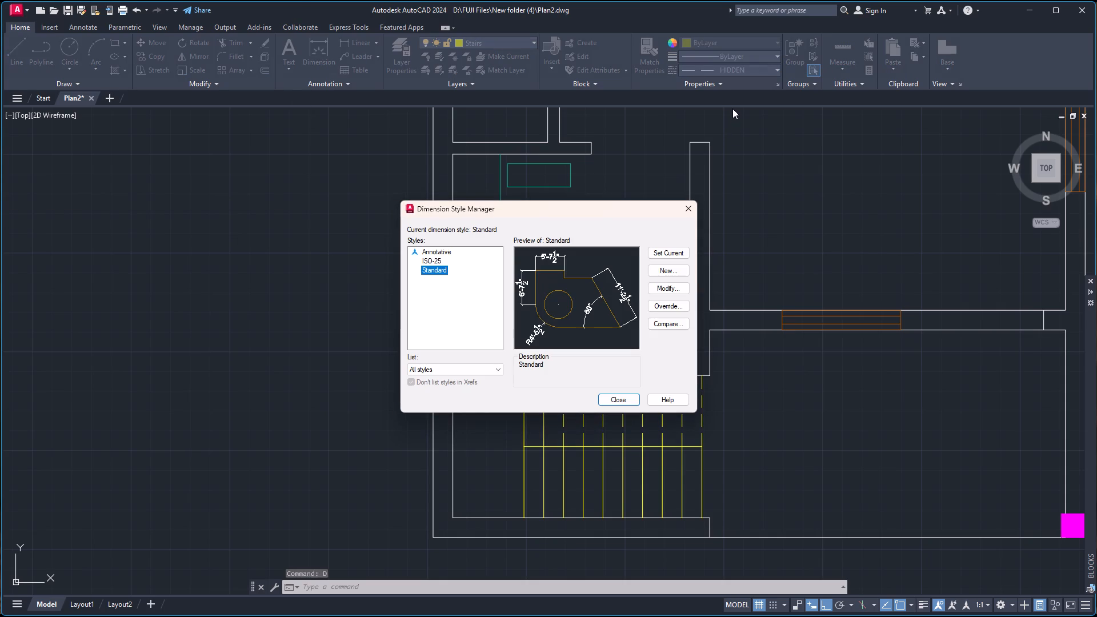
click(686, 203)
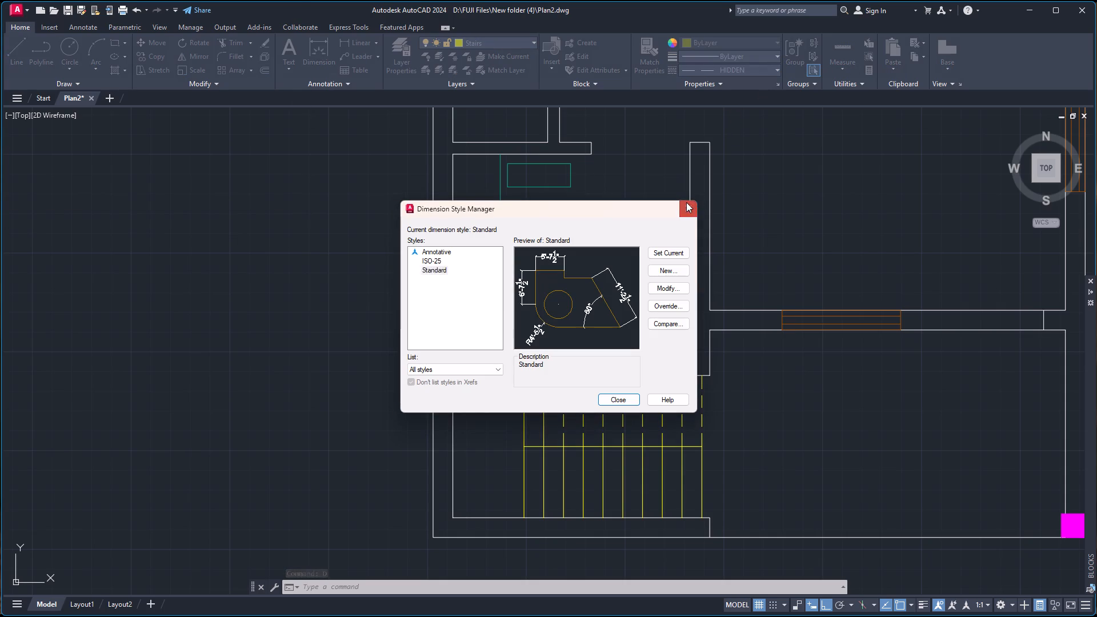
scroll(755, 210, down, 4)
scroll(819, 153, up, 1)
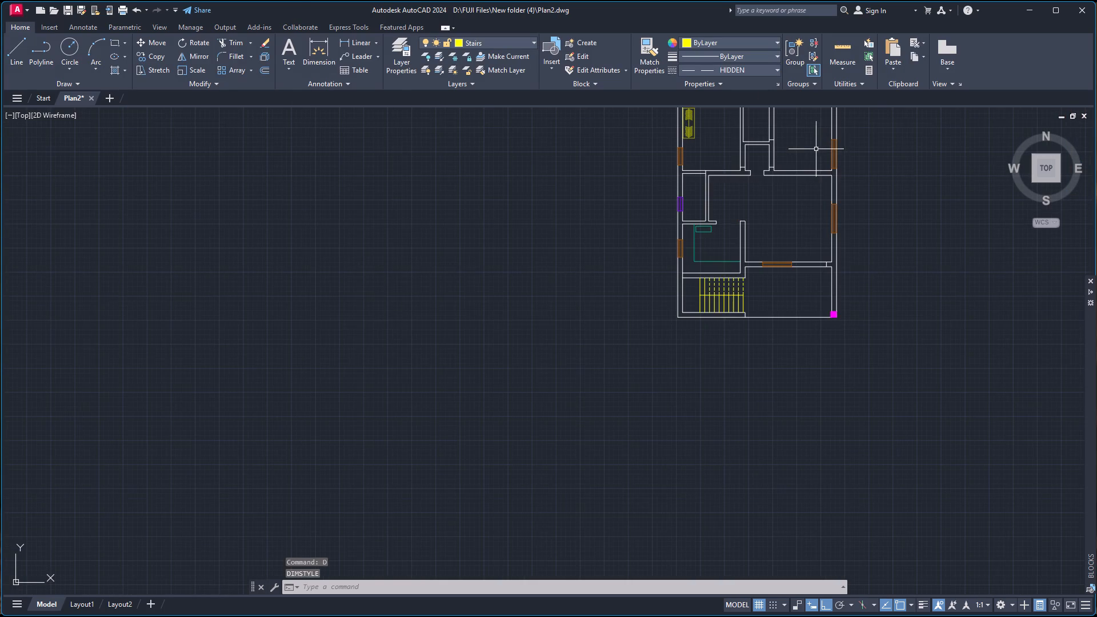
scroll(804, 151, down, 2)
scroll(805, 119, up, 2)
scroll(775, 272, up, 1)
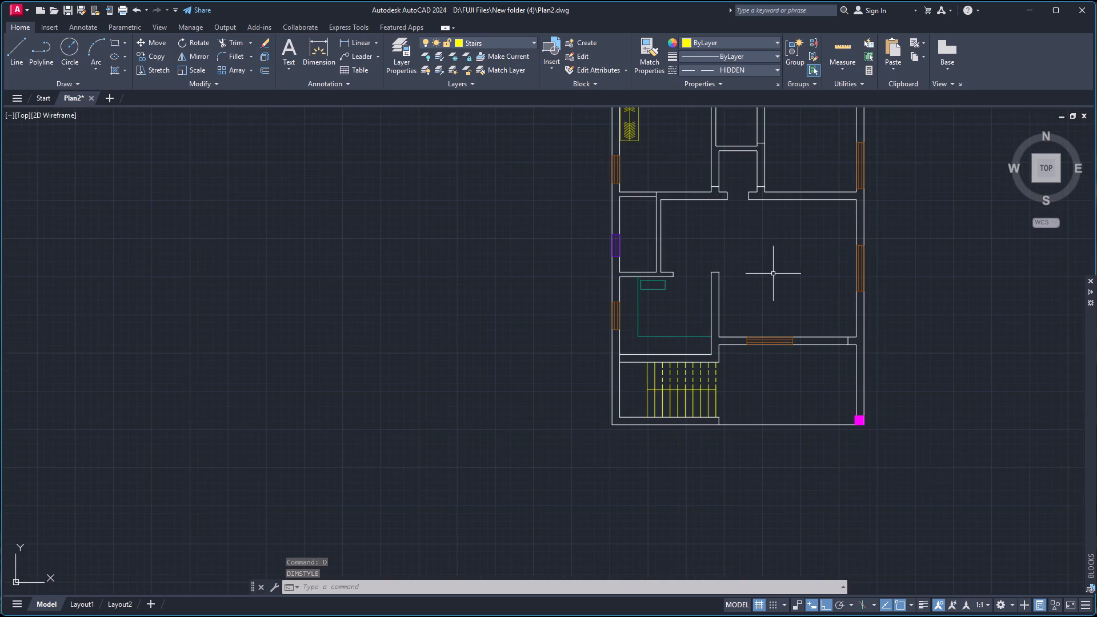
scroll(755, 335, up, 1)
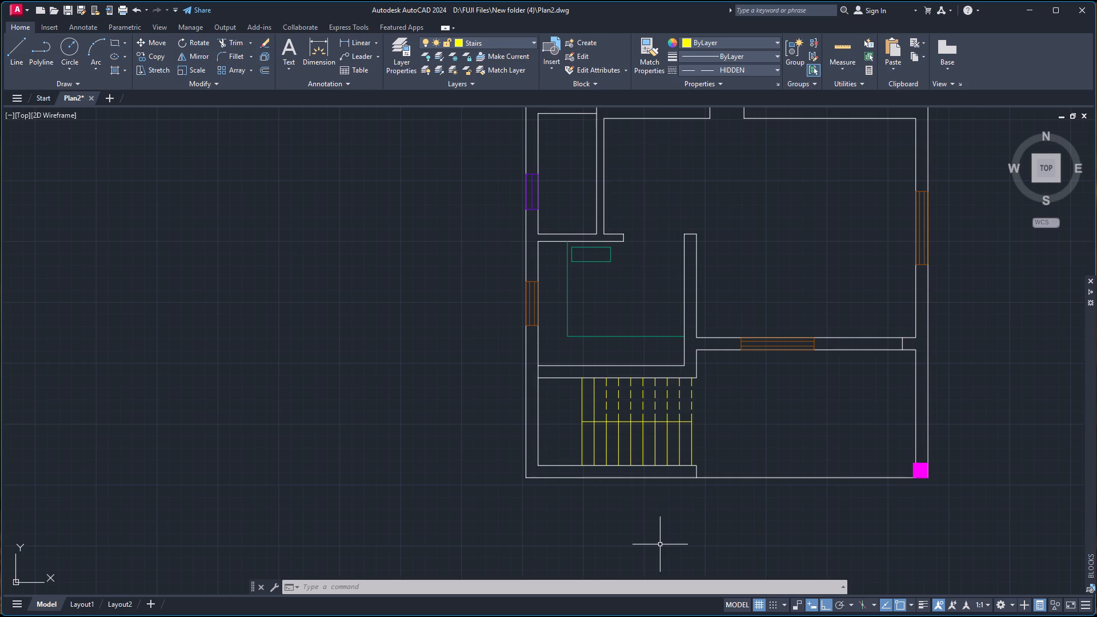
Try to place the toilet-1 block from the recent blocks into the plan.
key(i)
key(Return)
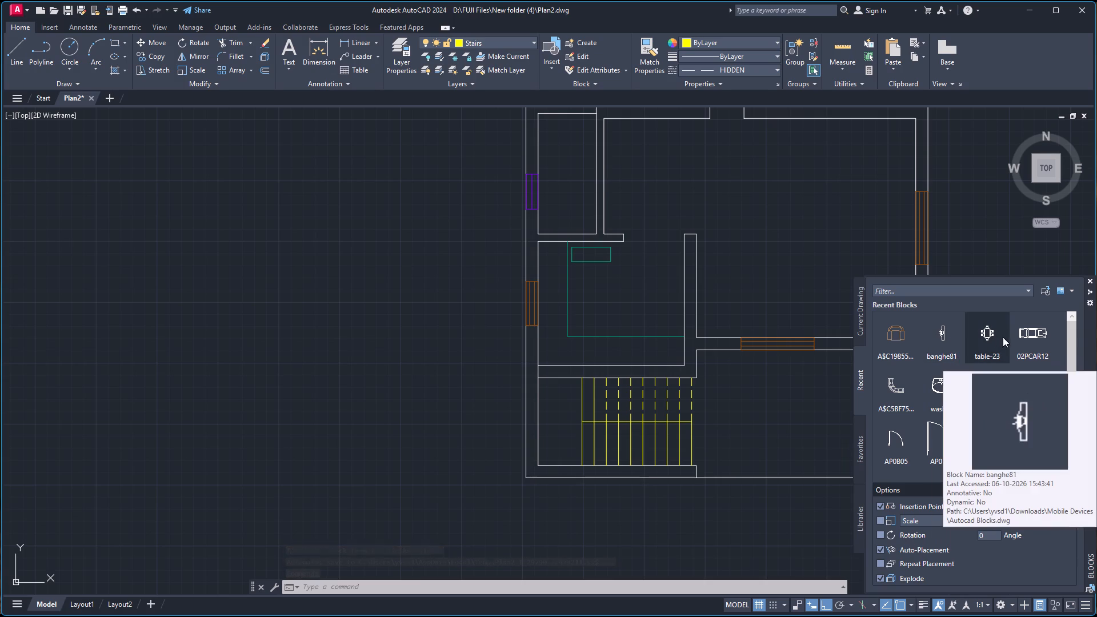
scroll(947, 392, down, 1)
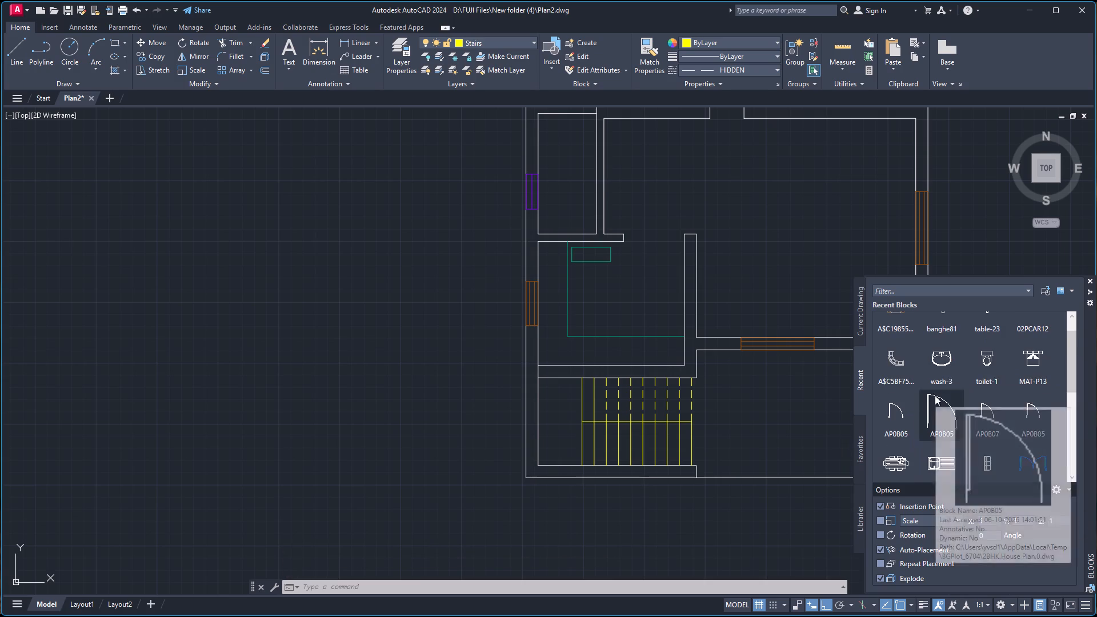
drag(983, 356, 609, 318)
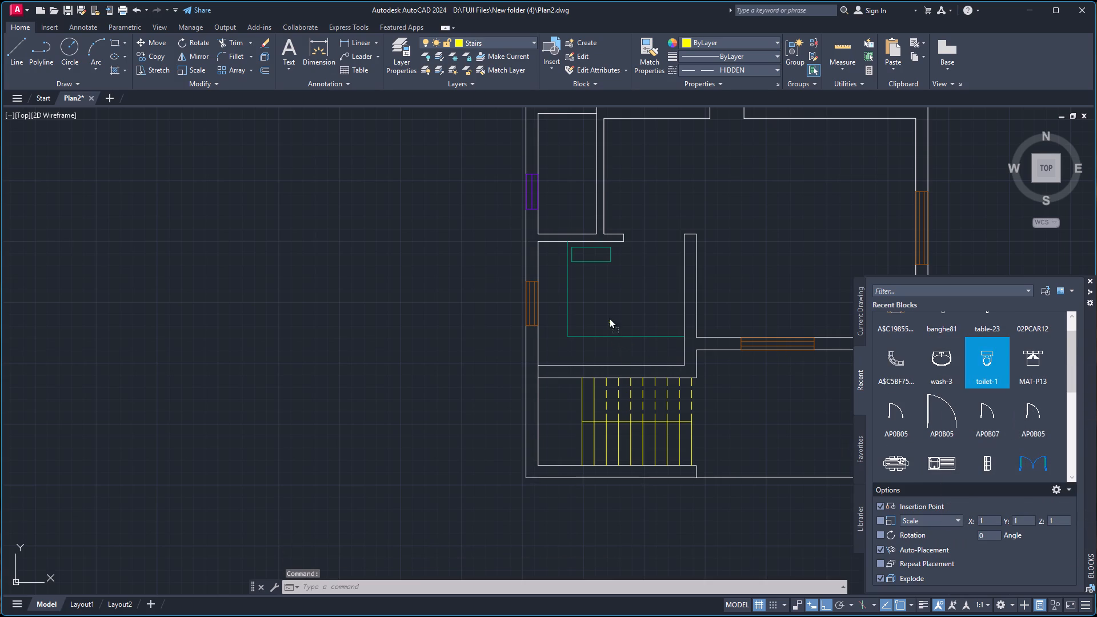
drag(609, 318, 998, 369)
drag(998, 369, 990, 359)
Make layer 0 the current layer.
click(484, 45)
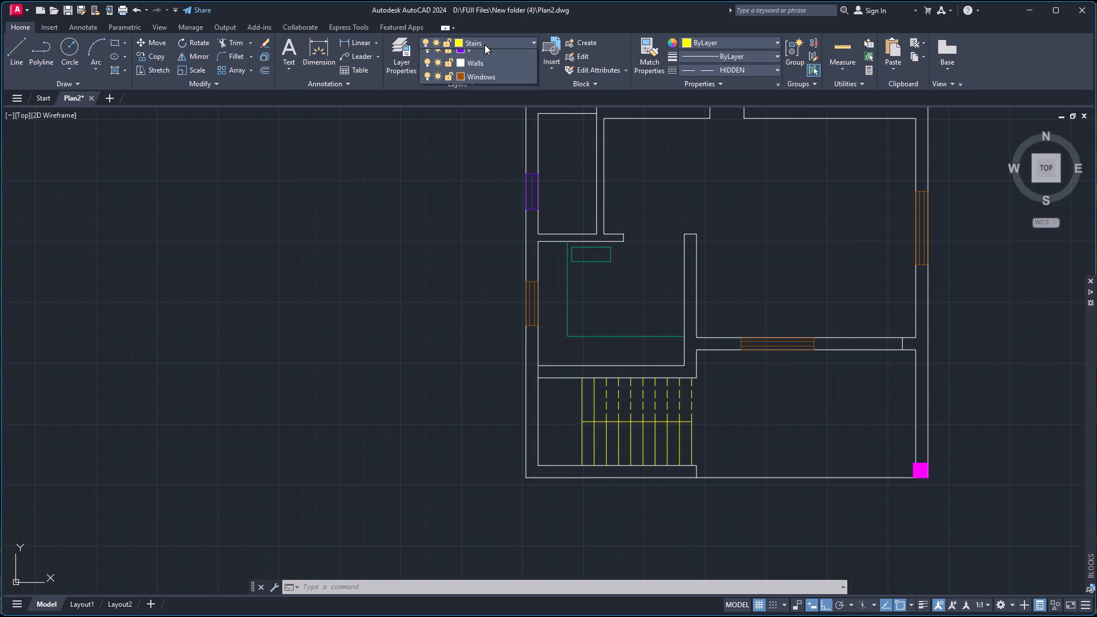
click(483, 53)
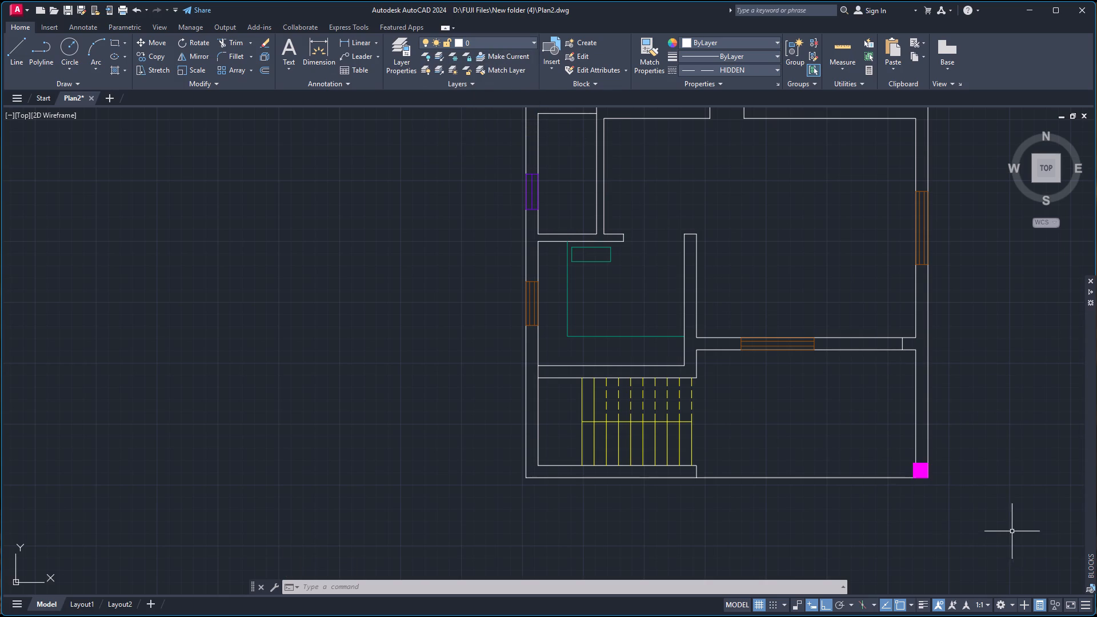
Insert the AP0B05 door block from the recent blocks in the empty area west of the plan.
key(i)
key(Return)
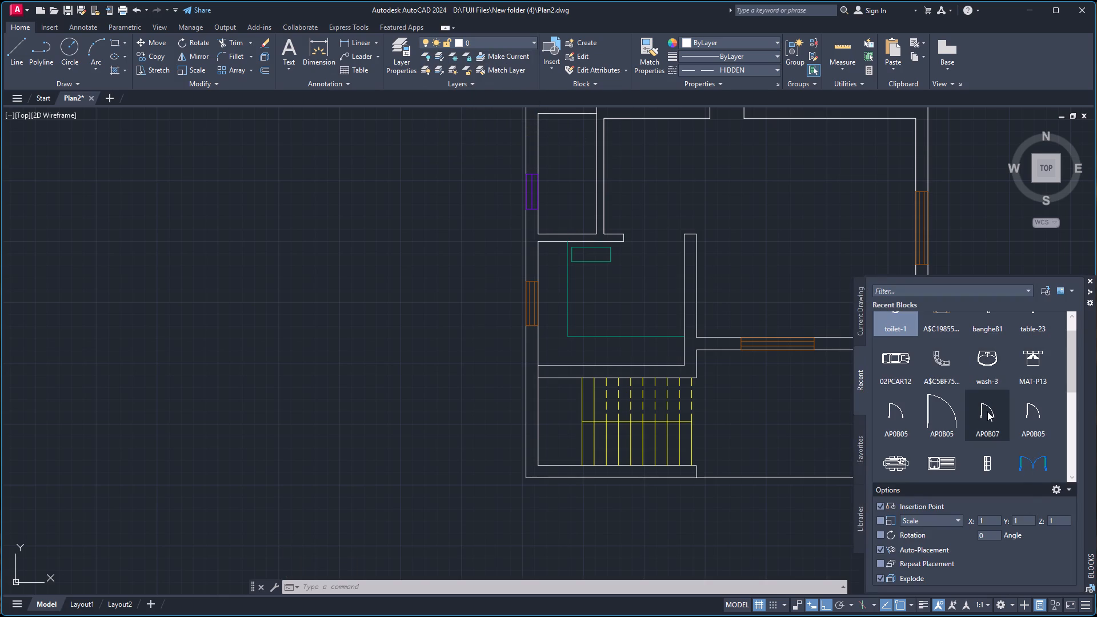
click(986, 411)
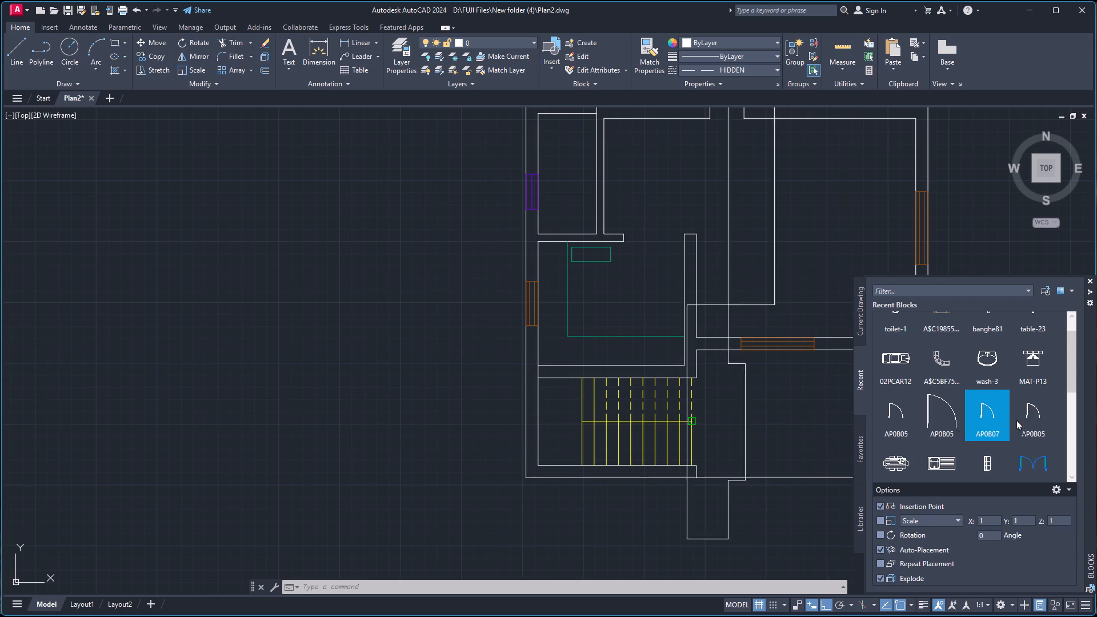
drag(899, 418, 660, 432)
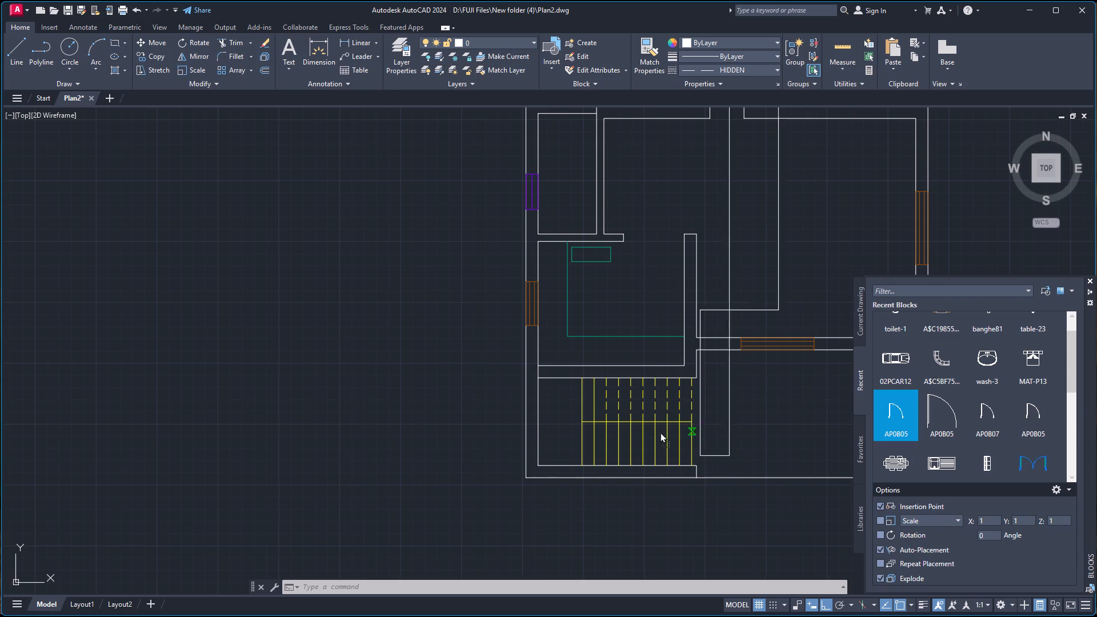
drag(660, 432, 897, 424)
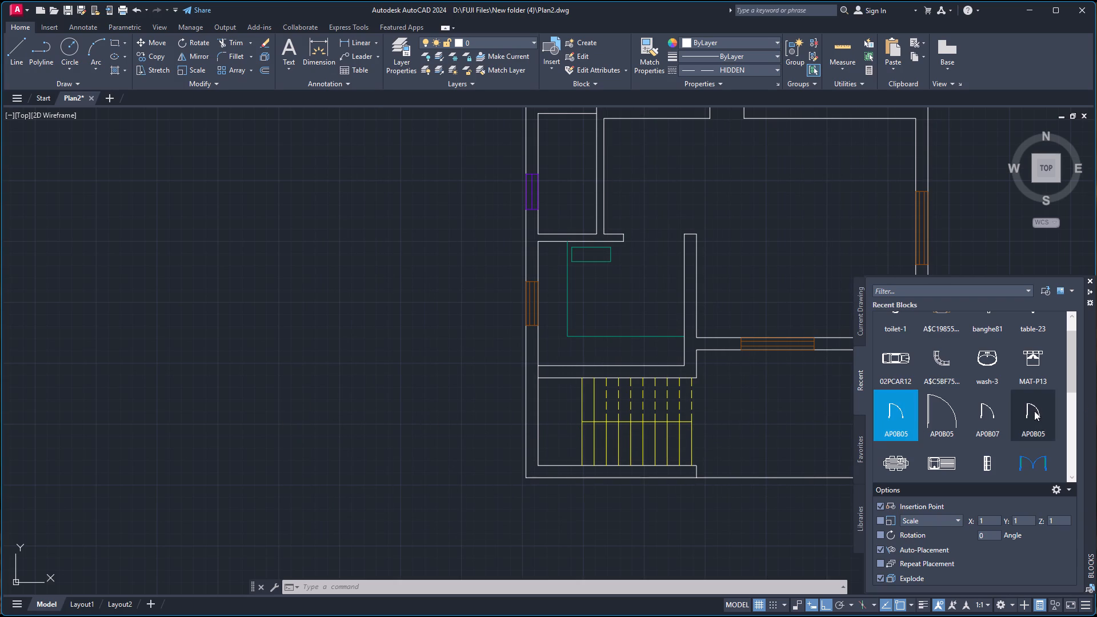
drag(1034, 411, 333, 419)
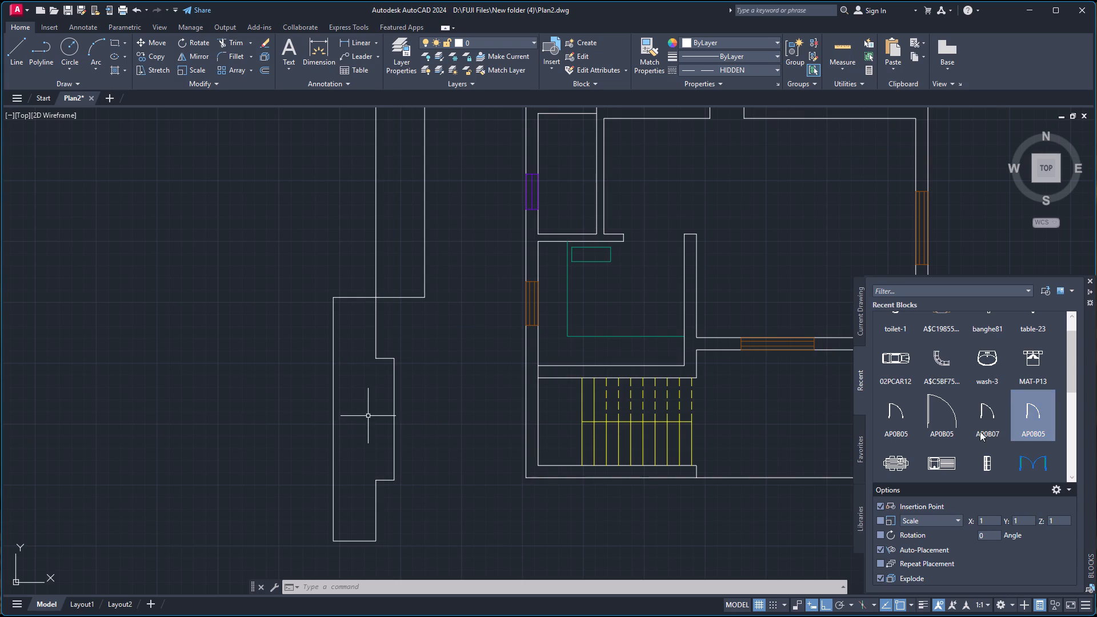
Insert the 12PCOU13 sofa block from the recent blocks just east of the stairs.
scroll(1061, 429, down, 2)
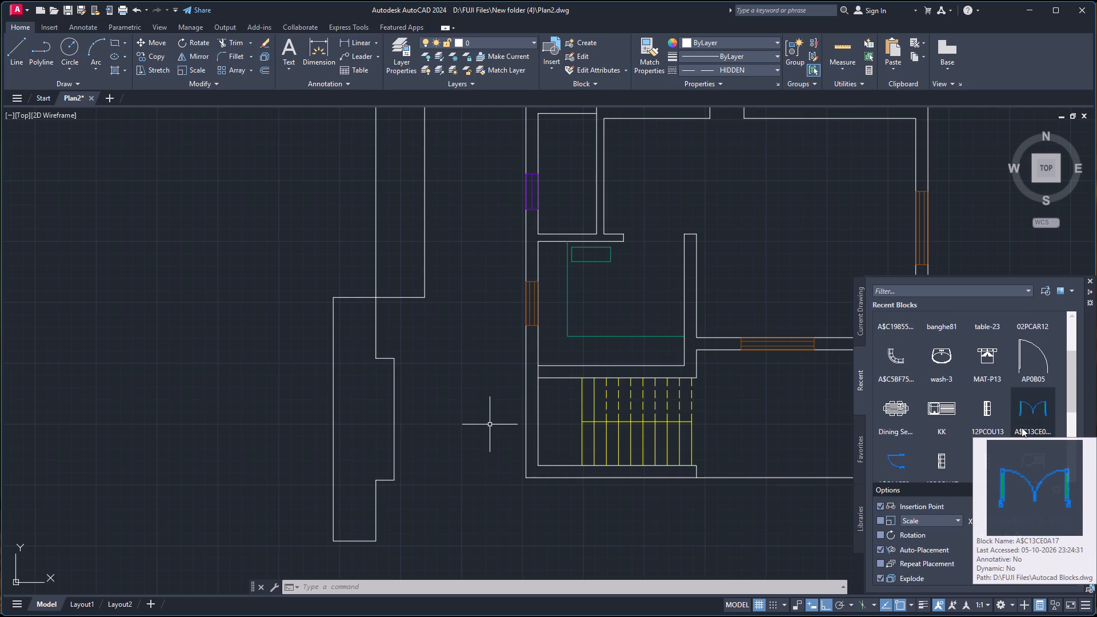
drag(991, 409, 580, 414)
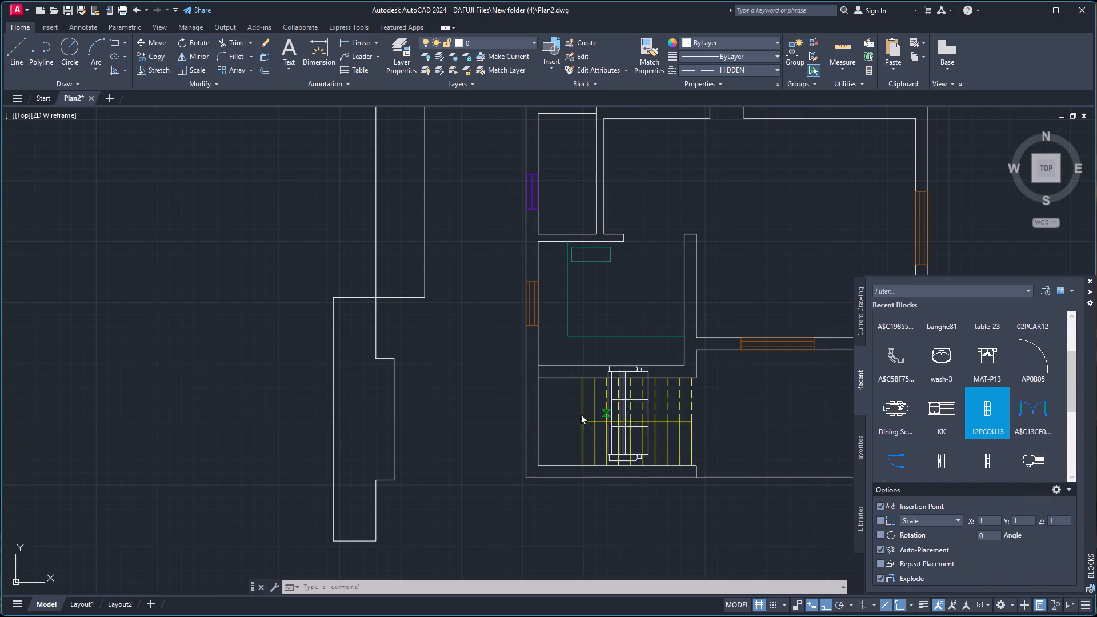
drag(580, 414, 722, 417)
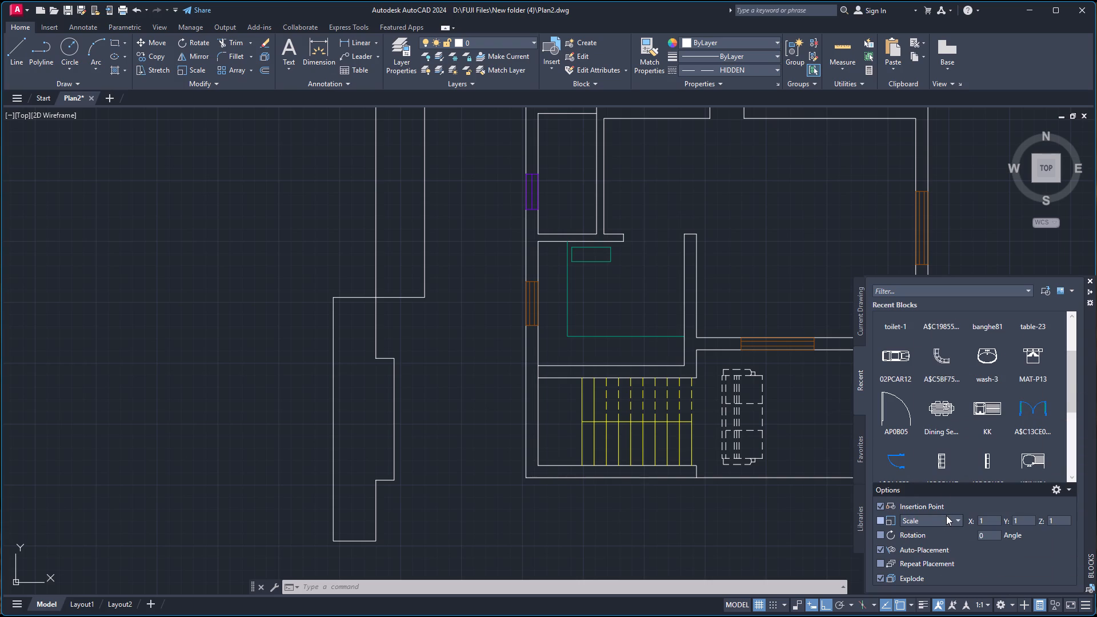
Insert the Chair - Rocking block from the recent blocks in the empty area just south of the plan.
scroll(994, 425, down, 2)
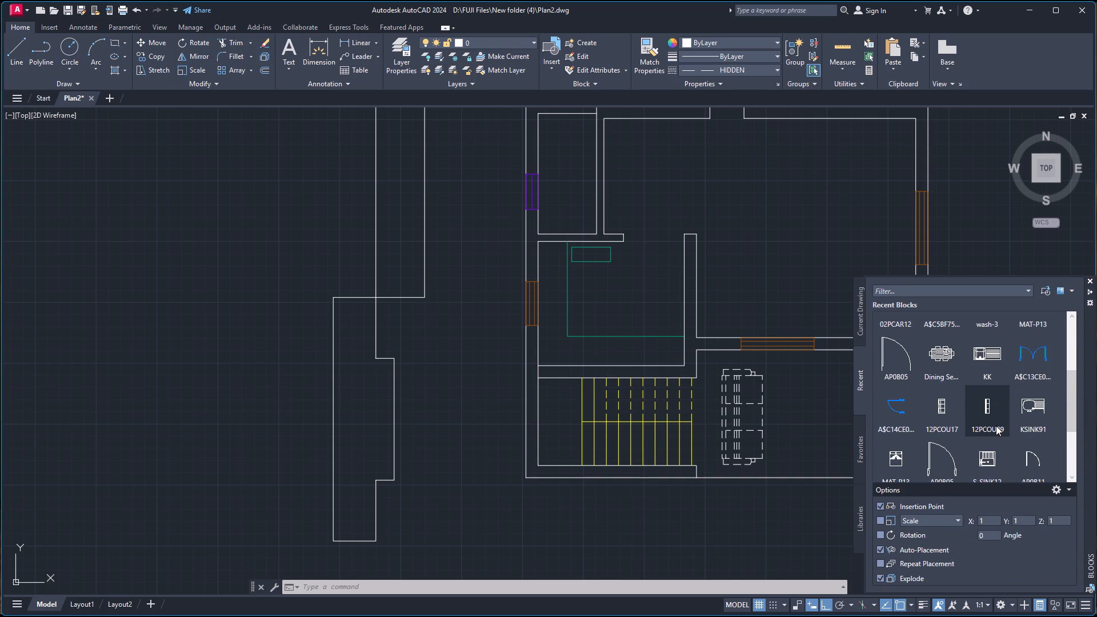
scroll(996, 426, down, 2)
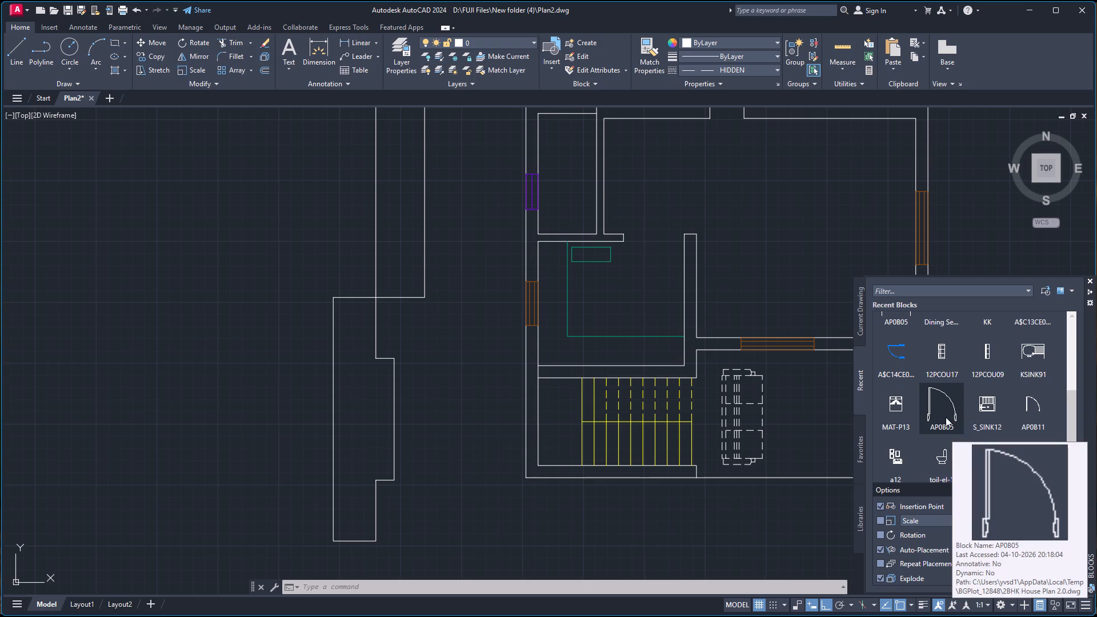
scroll(1009, 412, down, 2)
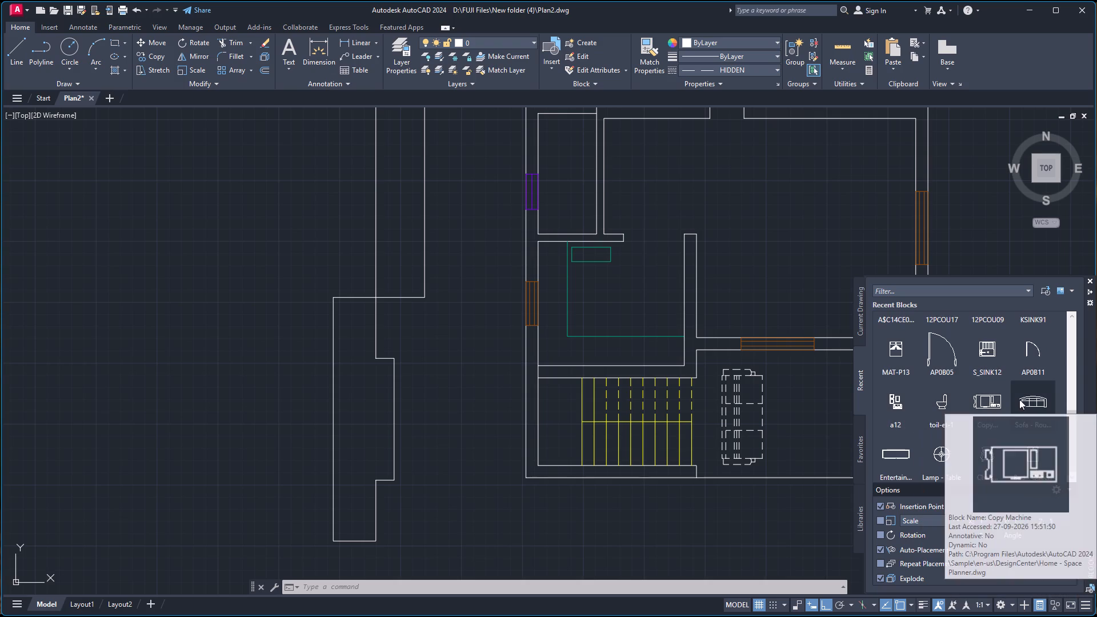
scroll(1020, 400, down, 2)
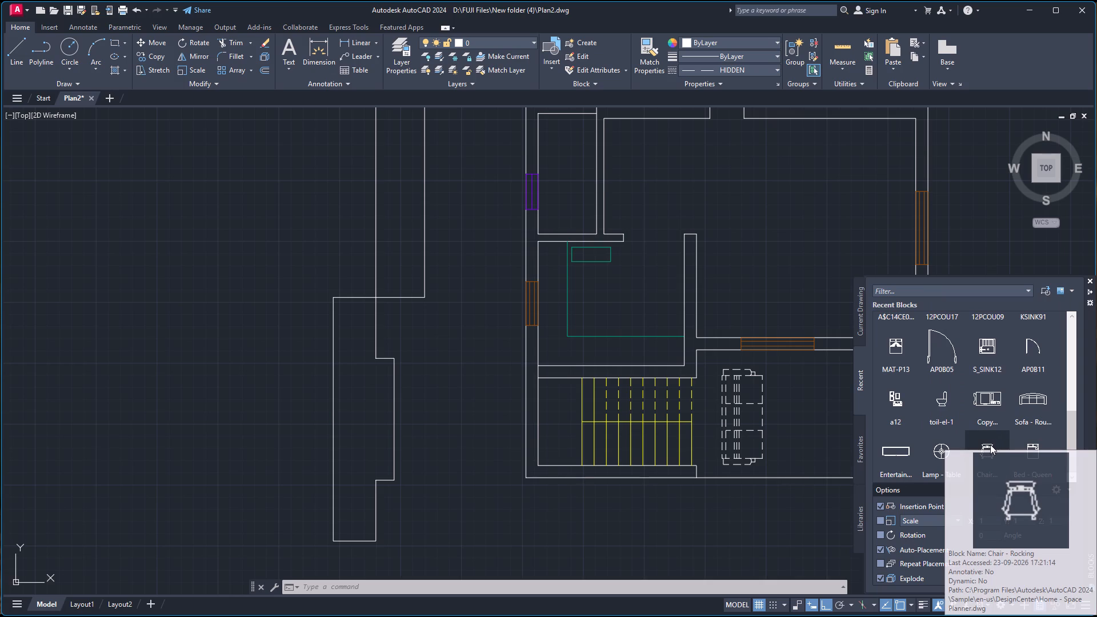
drag(990, 444, 851, 472)
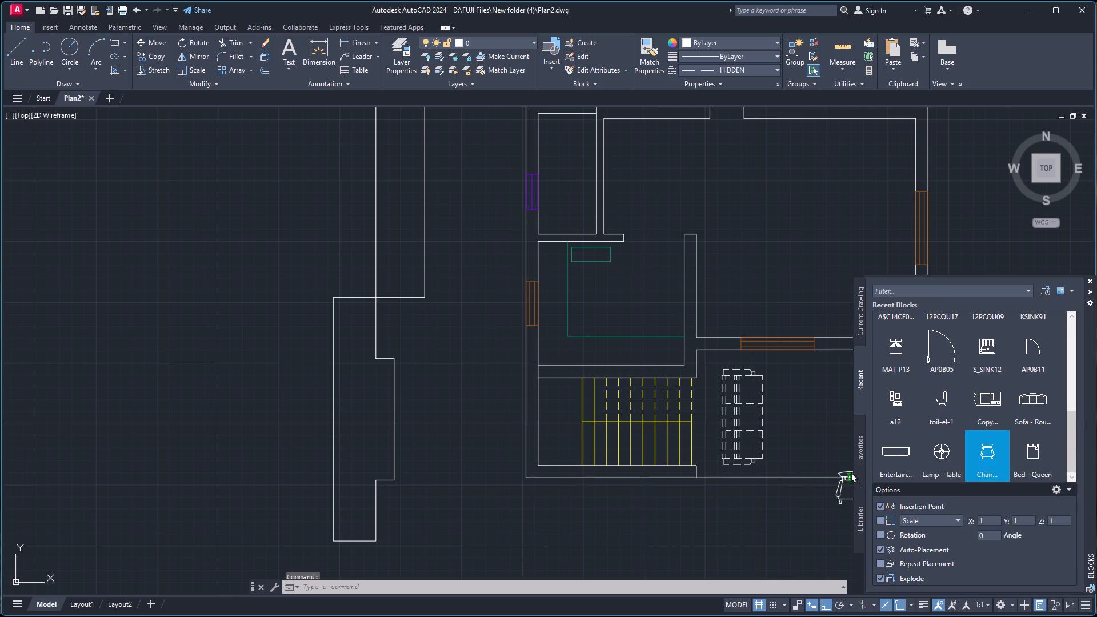
drag(851, 472, 784, 498)
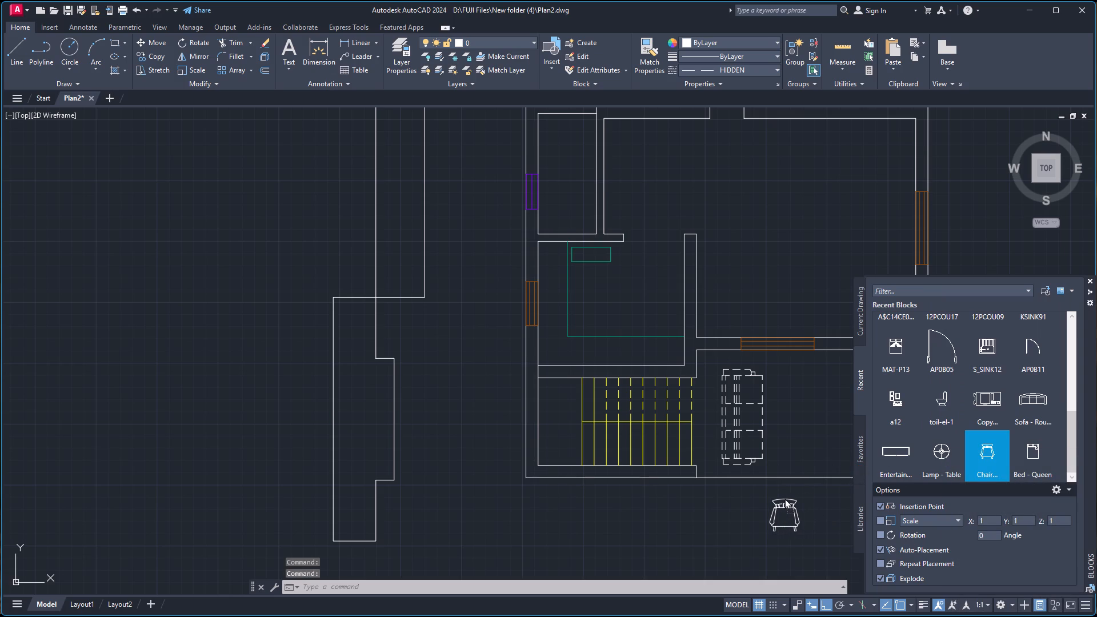
drag(784, 498, 901, 472)
drag(901, 472, 700, 514)
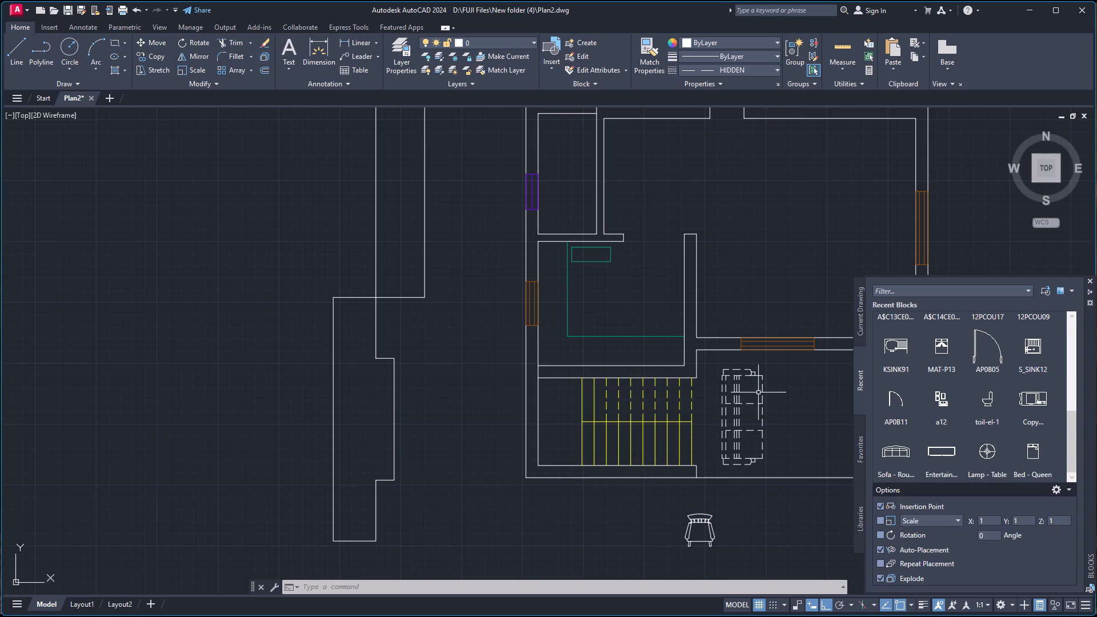
Set the current linetype to ByLayer.
click(762, 69)
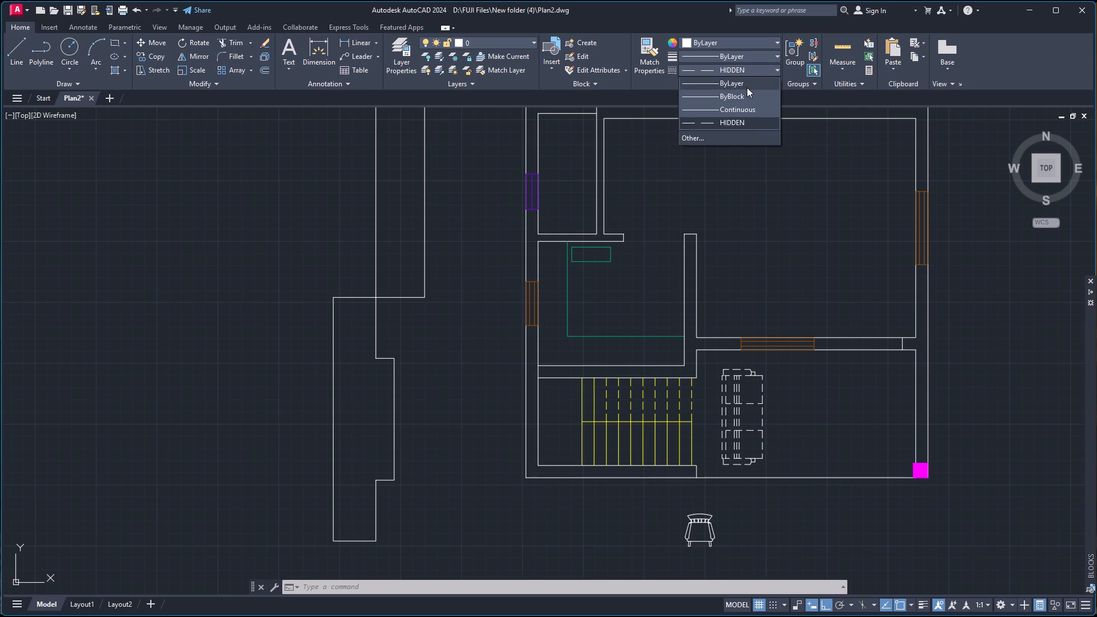
click(738, 82)
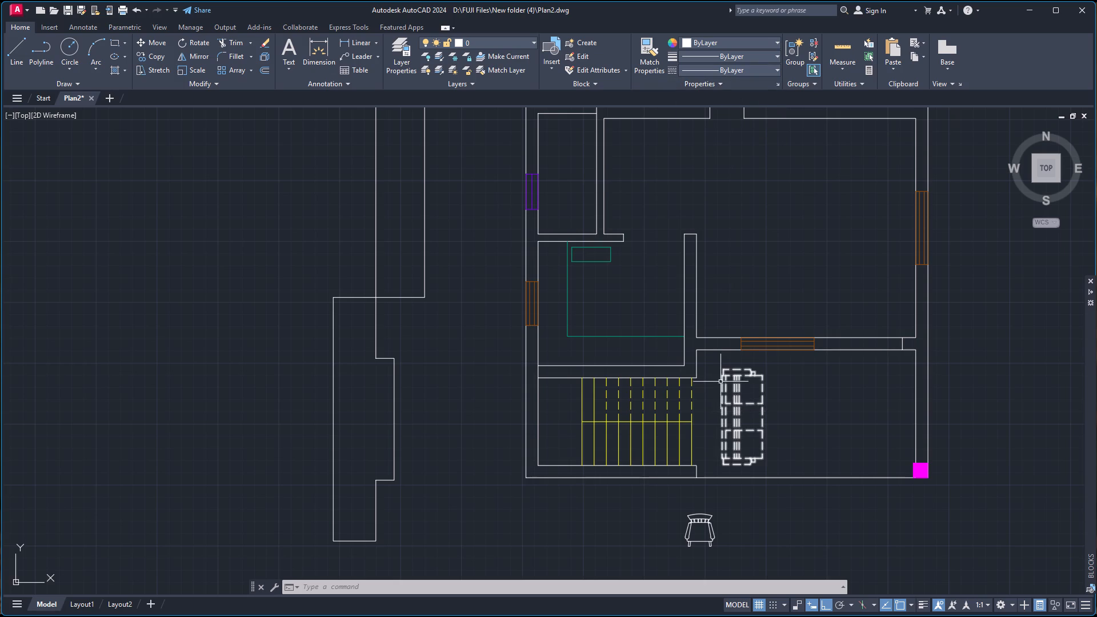
Change the linetype of the 12PCOU13 sofa block east of the stairs to ByLayer.
click(726, 368)
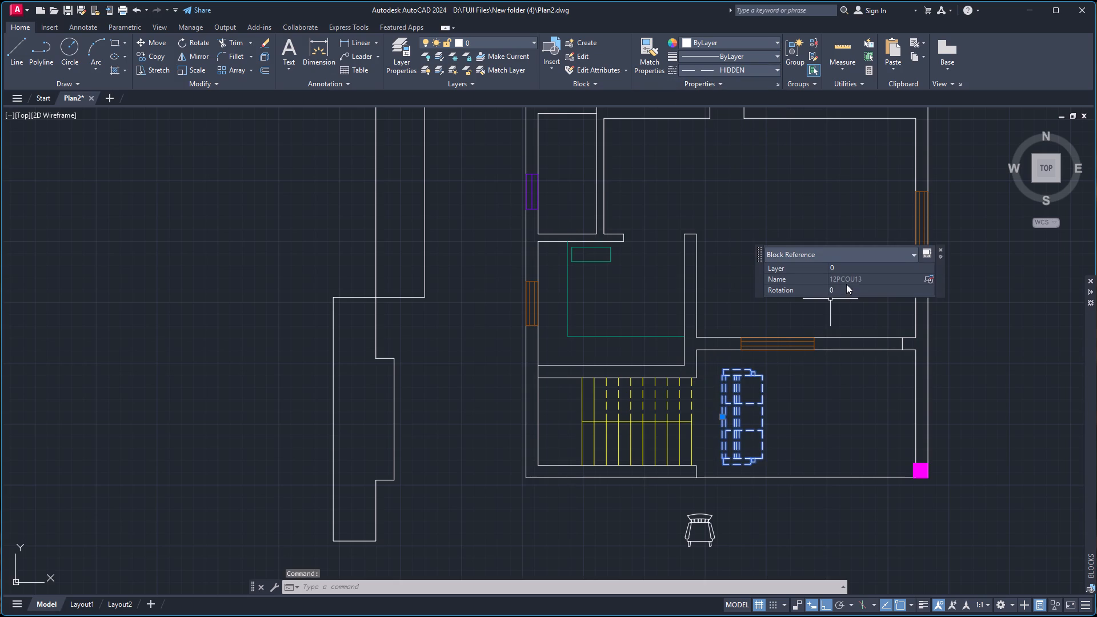
click(942, 247)
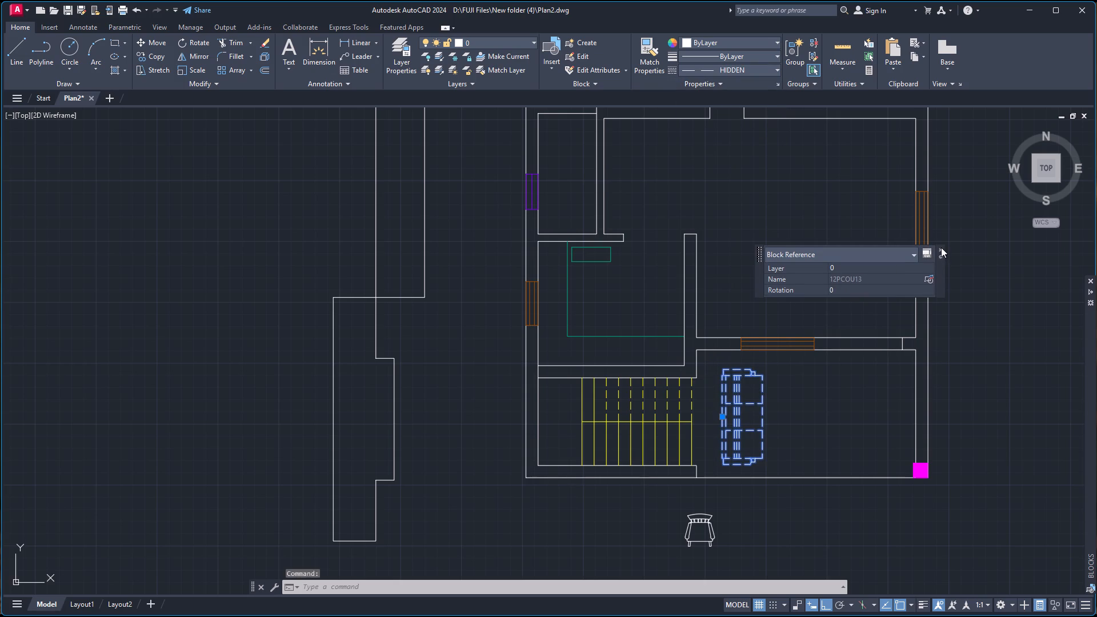
click(941, 248)
click(746, 67)
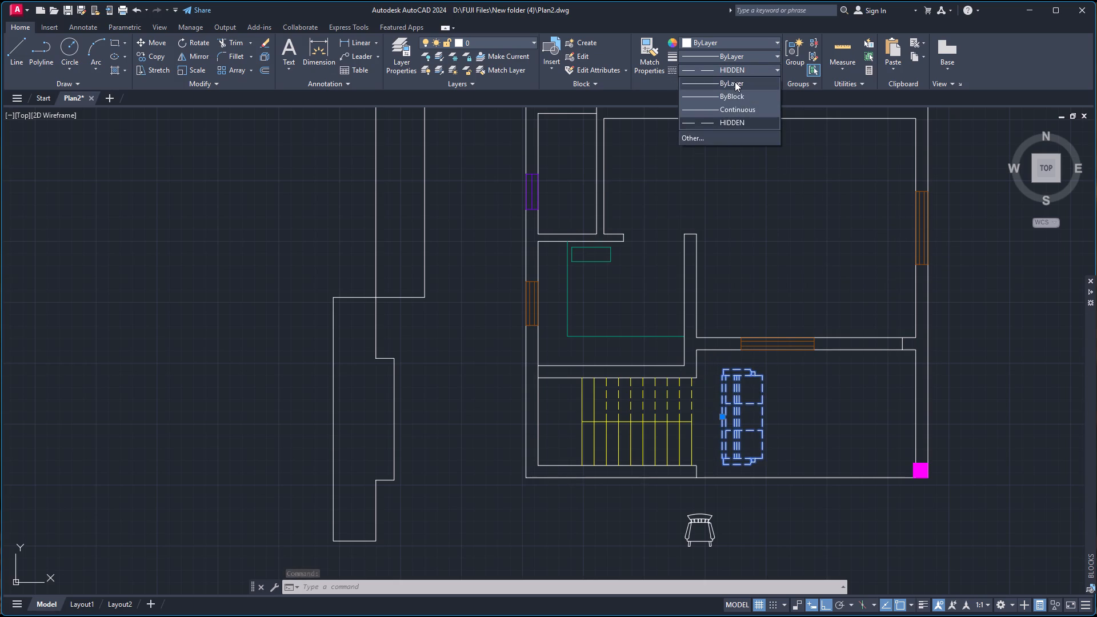
click(734, 82)
scroll(669, 410, down, 2)
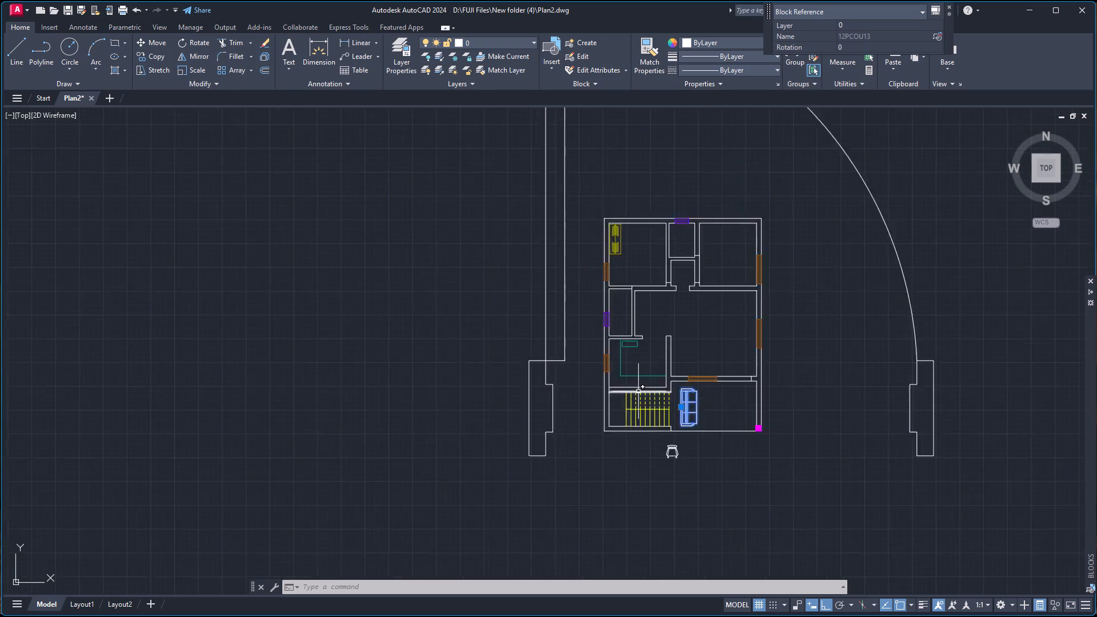
Insert the Dining Set block from the recent blocks just outside the plan's southeast corner, east of the pillar.
scroll(638, 391, down, 1)
scroll(682, 363, up, 2)
key(Escape)
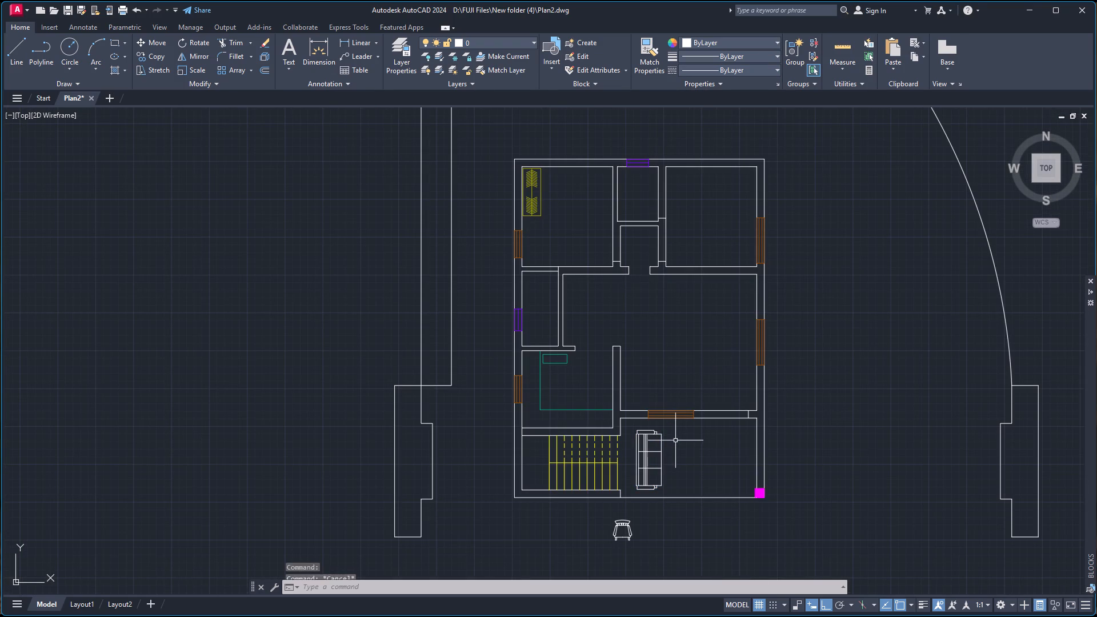
key(i)
key(Return)
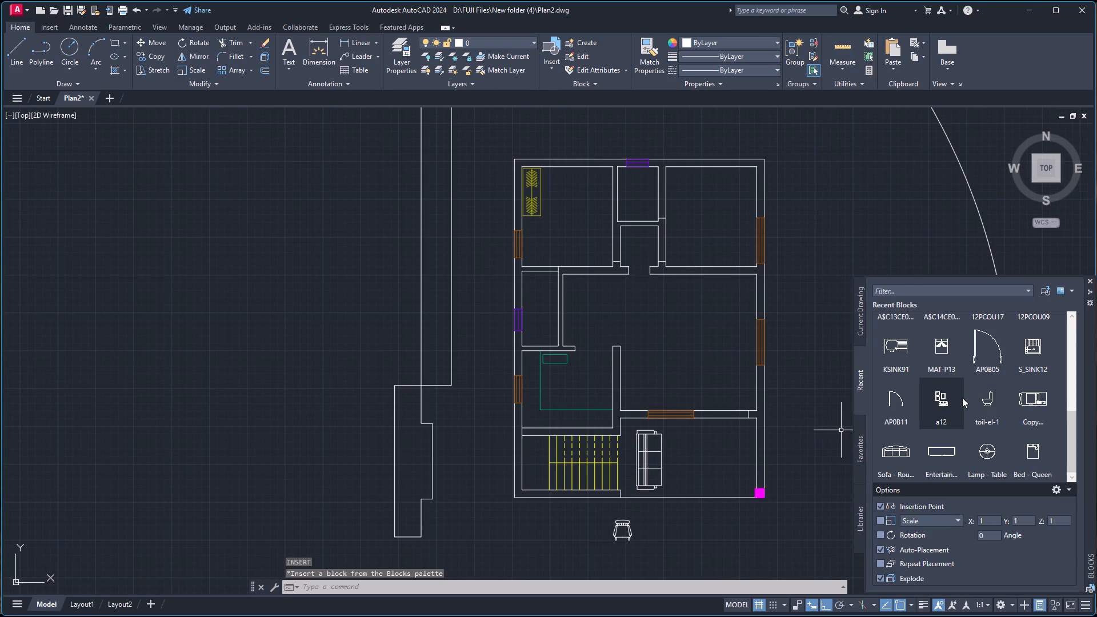
scroll(987, 391, up, 11)
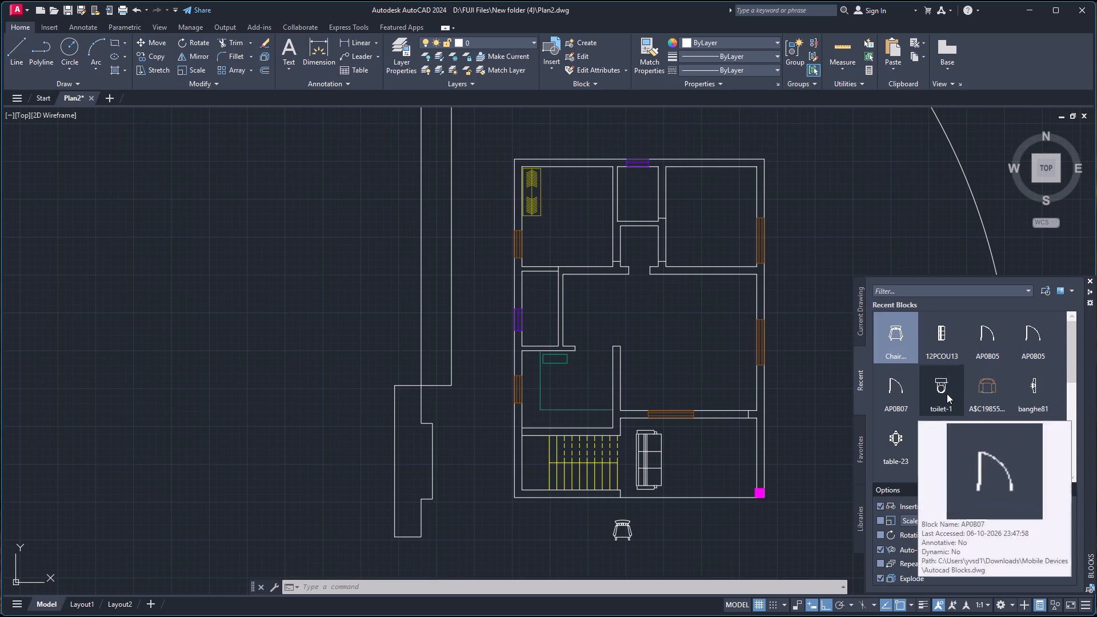
scroll(994, 350, down, 1)
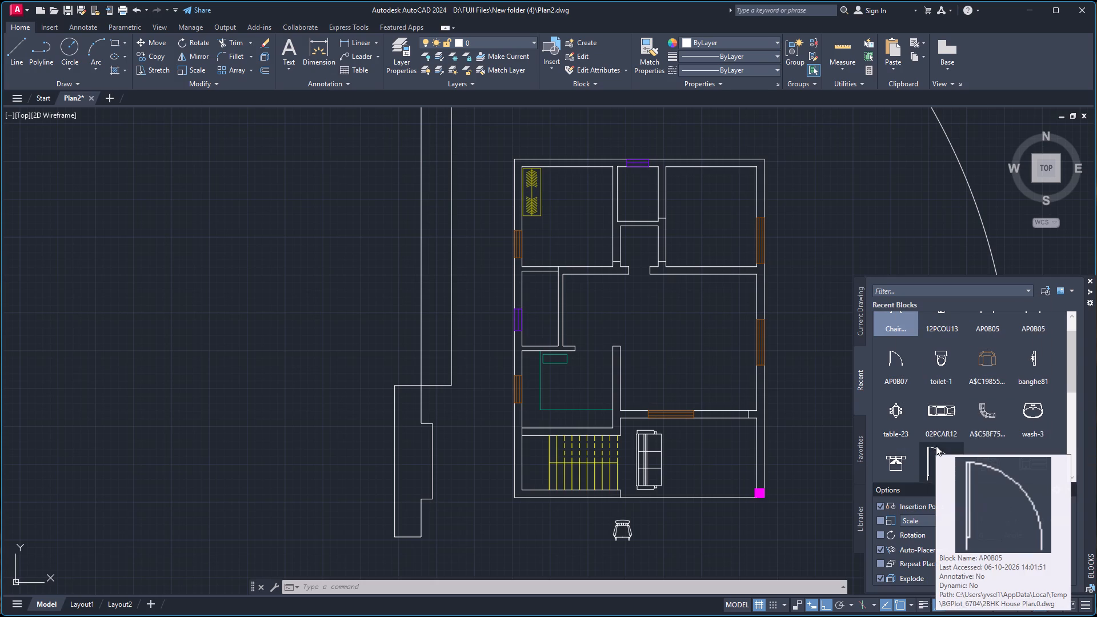
drag(987, 454, 986, 455)
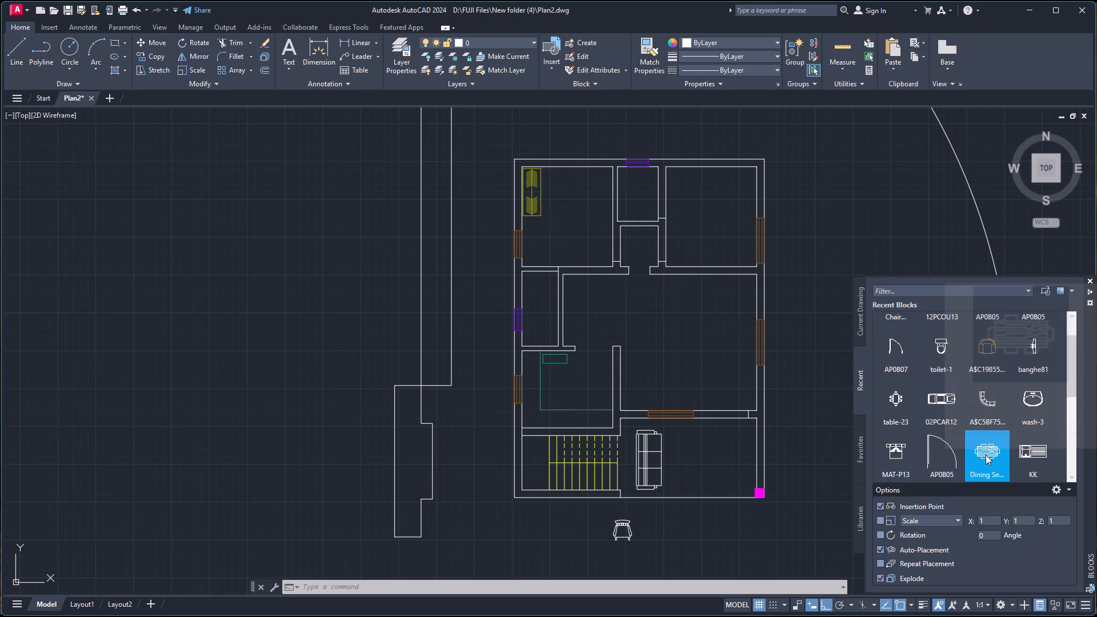
drag(986, 455, 976, 452)
drag(981, 449, 817, 476)
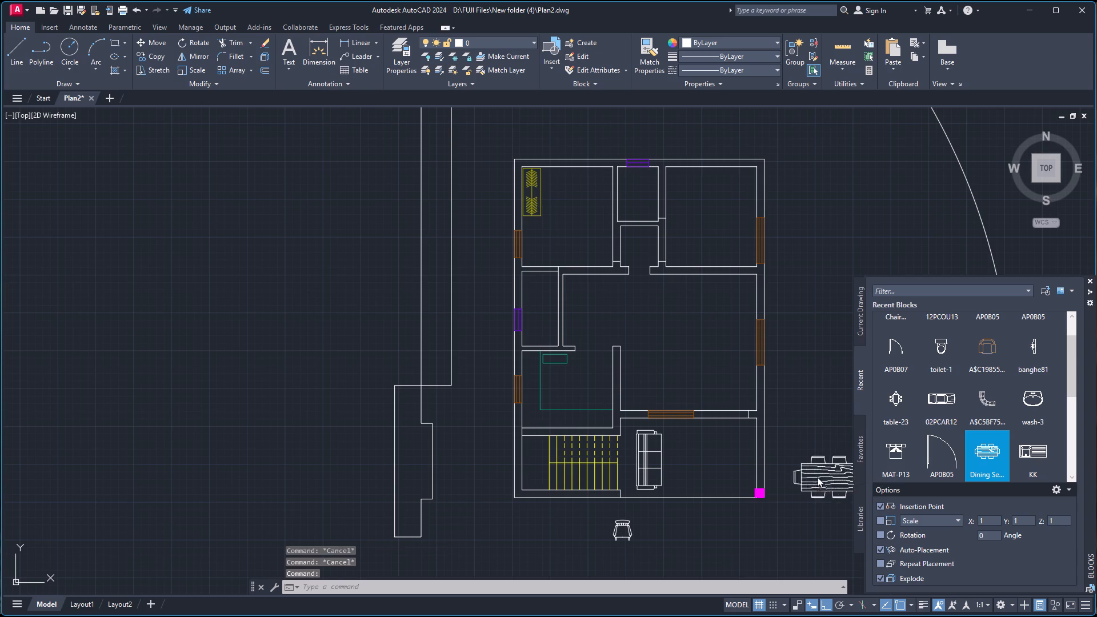
drag(817, 476, 811, 445)
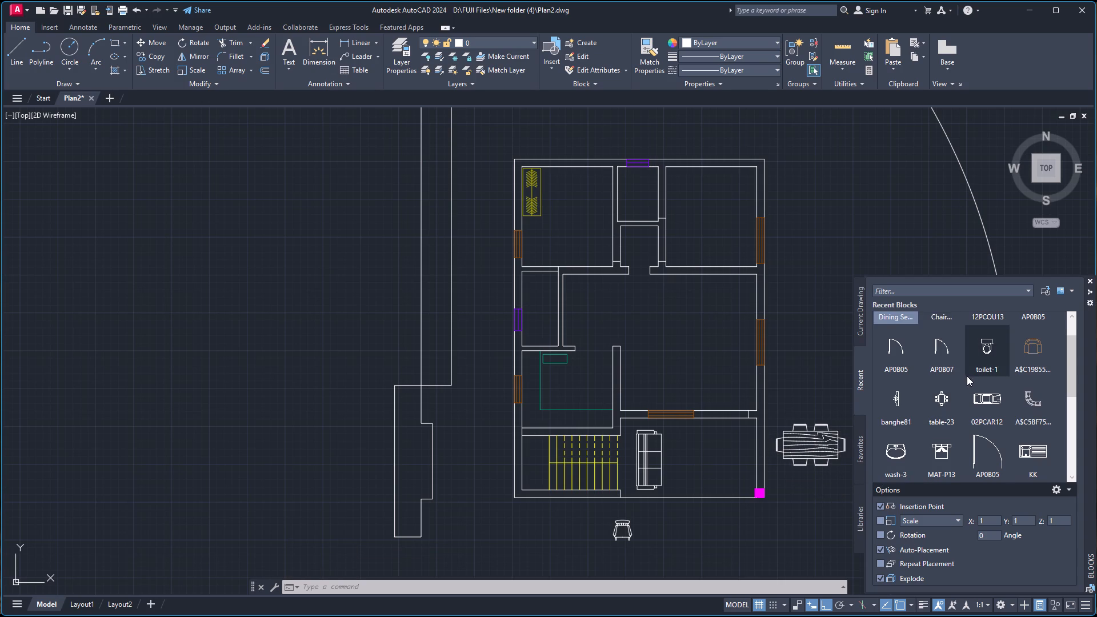
Insert the A$C198557BC armchair block from the recent blocks in the empty area east of the large central room.
scroll(964, 376, up, 5)
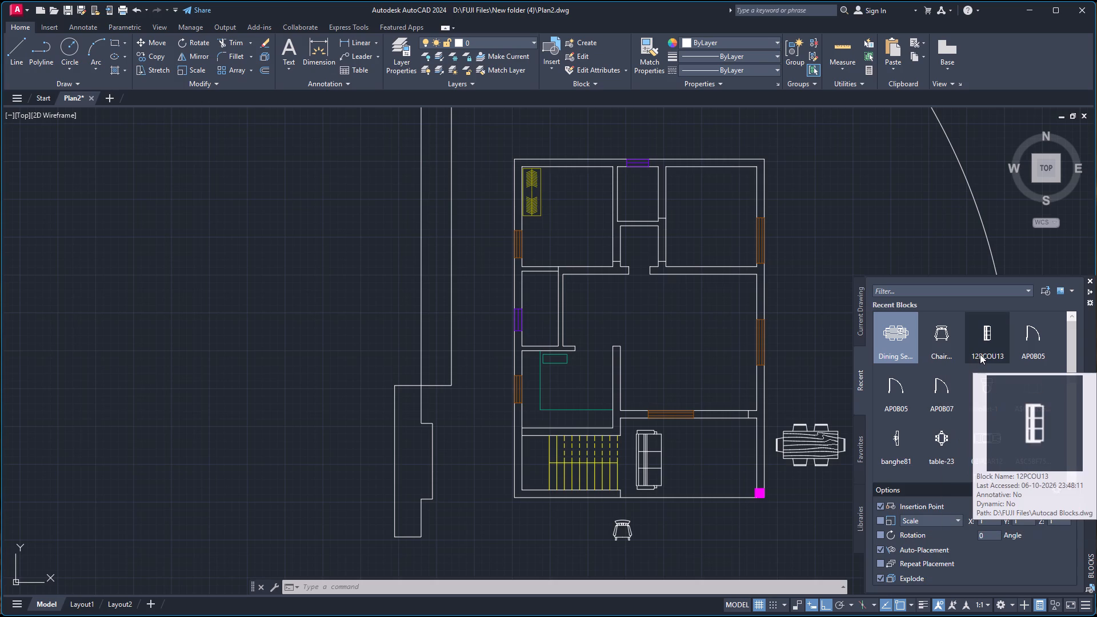
scroll(927, 395, down, 1)
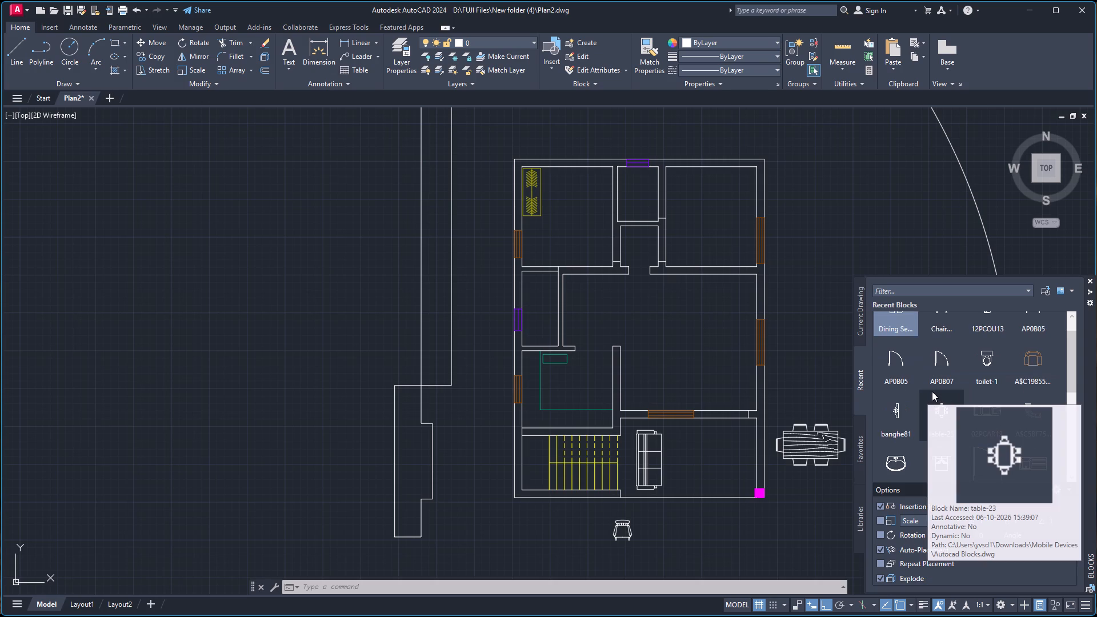
scroll(1020, 366, down, 3)
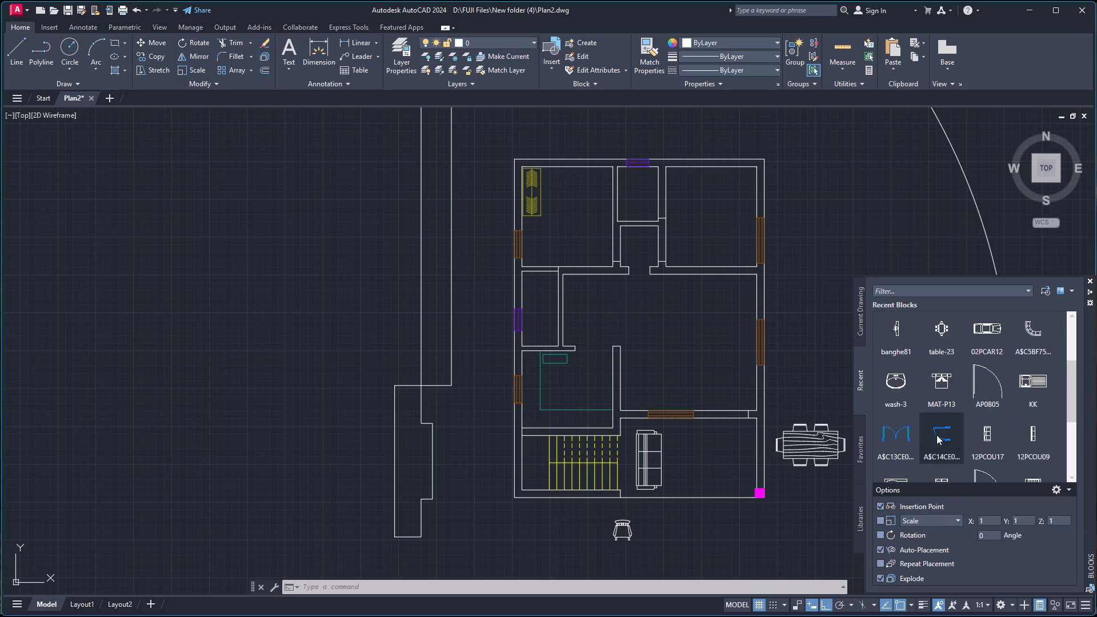
scroll(1020, 379, up, 5)
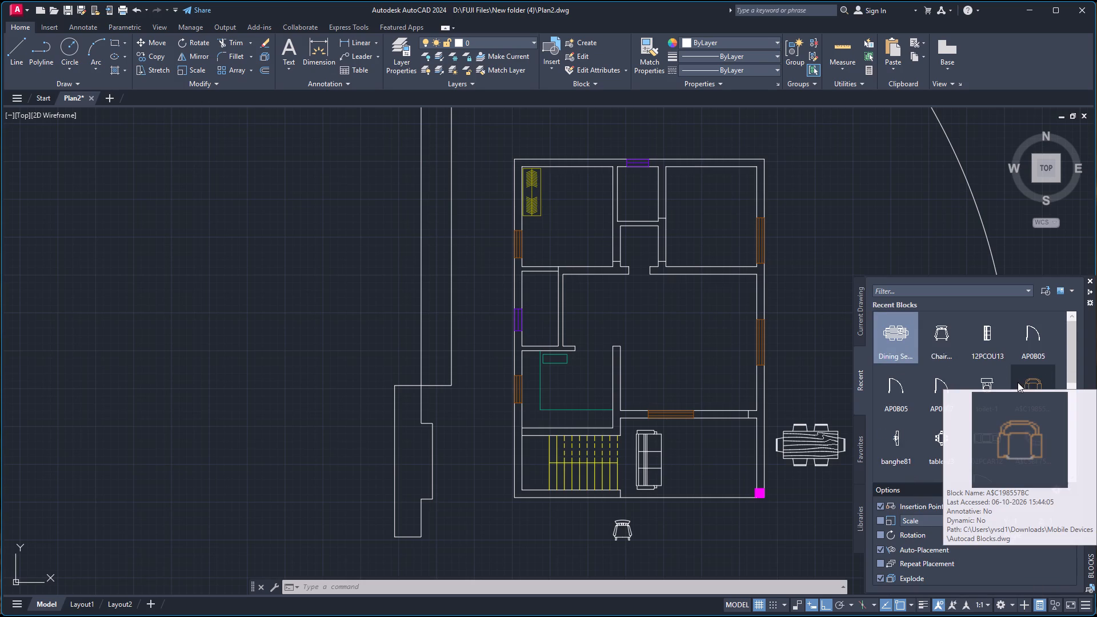
drag(1030, 383, 912, 436)
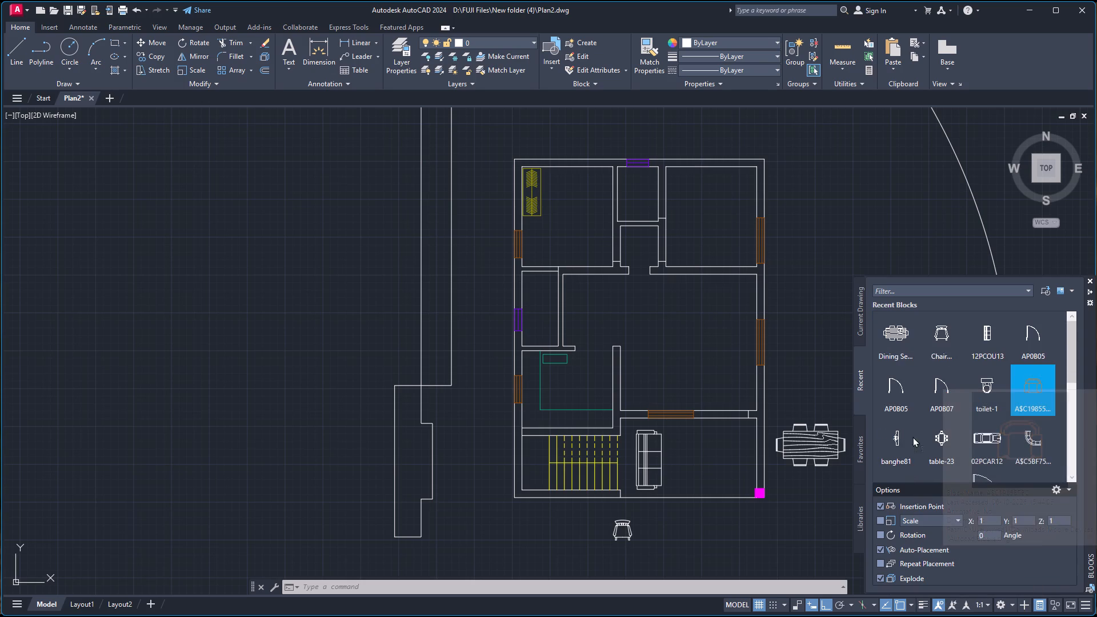
drag(912, 436, 1042, 386)
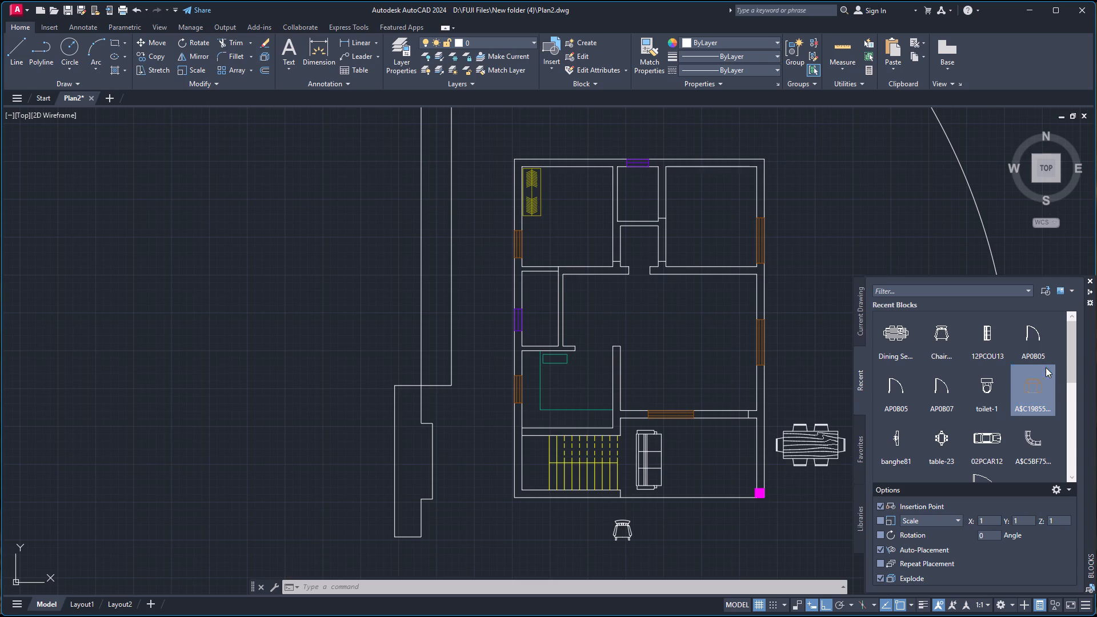
drag(1035, 382, 805, 357)
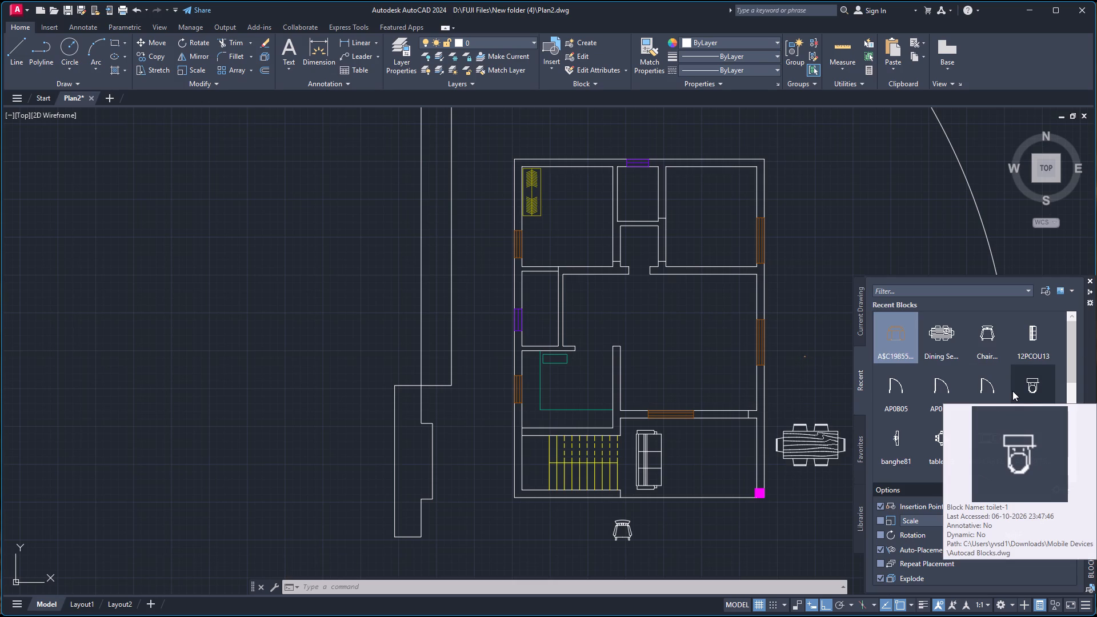
Insert the toilet-1 block from the recent blocks just southwest of the armchair block, outside the east wall.
scroll(1022, 384, up, 4)
drag(1031, 384, 793, 376)
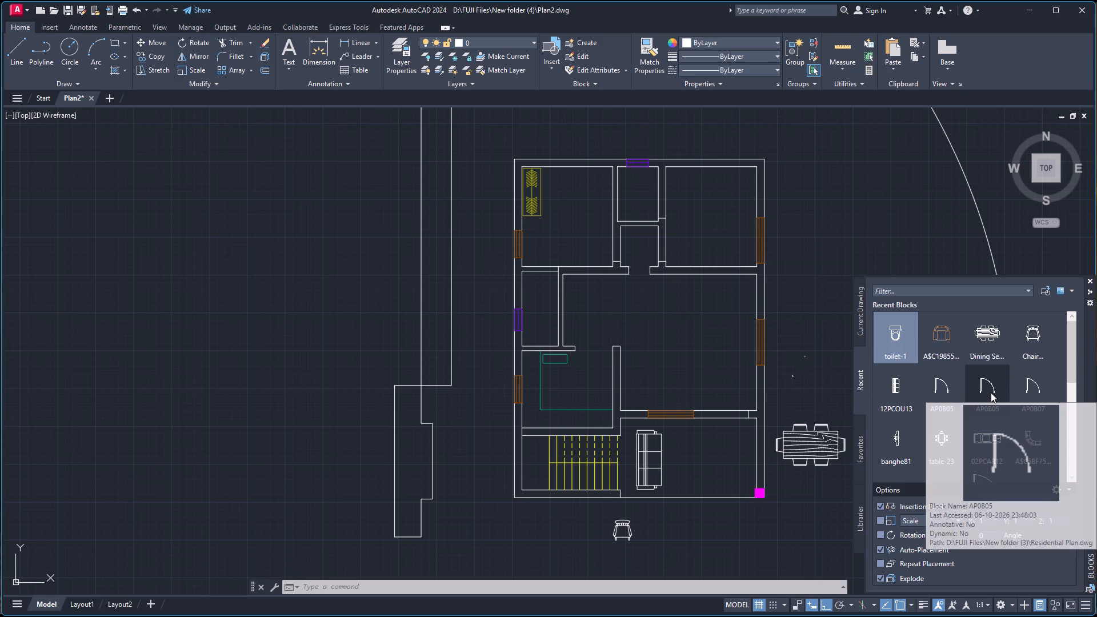
Insert the banghe81 block from the recent blocks in the empty area east of the northeast room.
drag(897, 439, 896, 439)
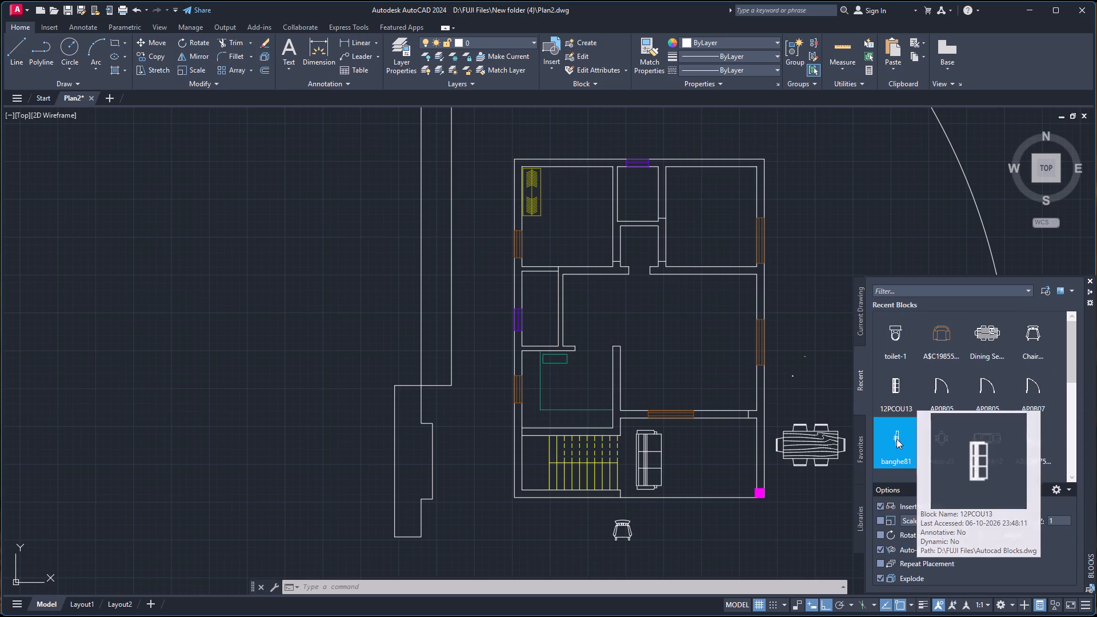
drag(896, 439, 829, 296)
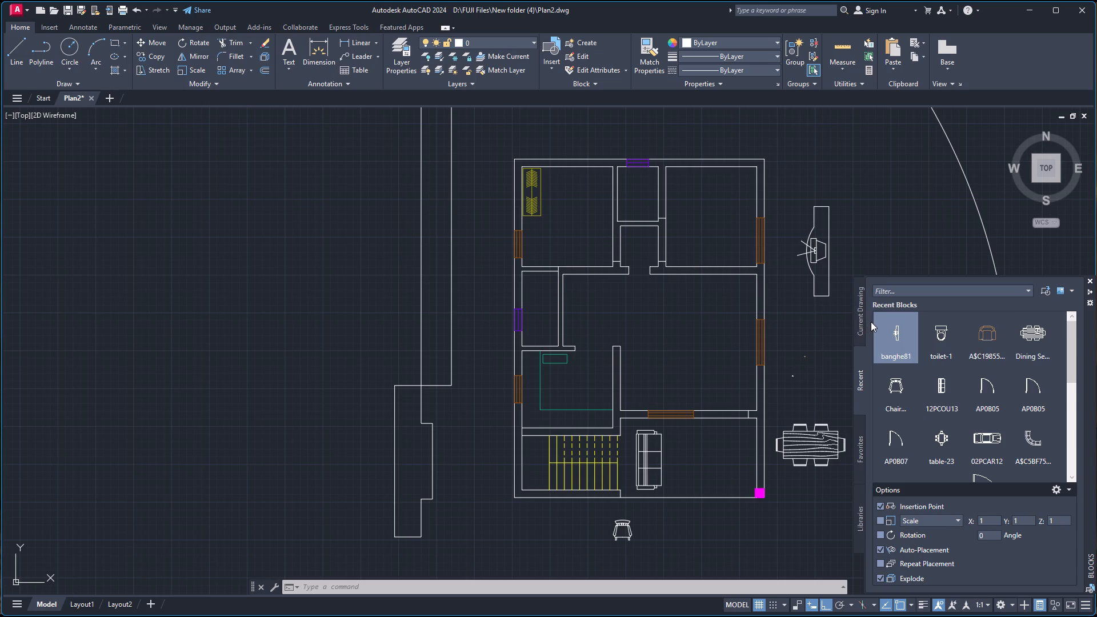
Insert the S_SINK12 block from the recent blocks just northeast of the banghe81 block.
scroll(992, 354, down, 3)
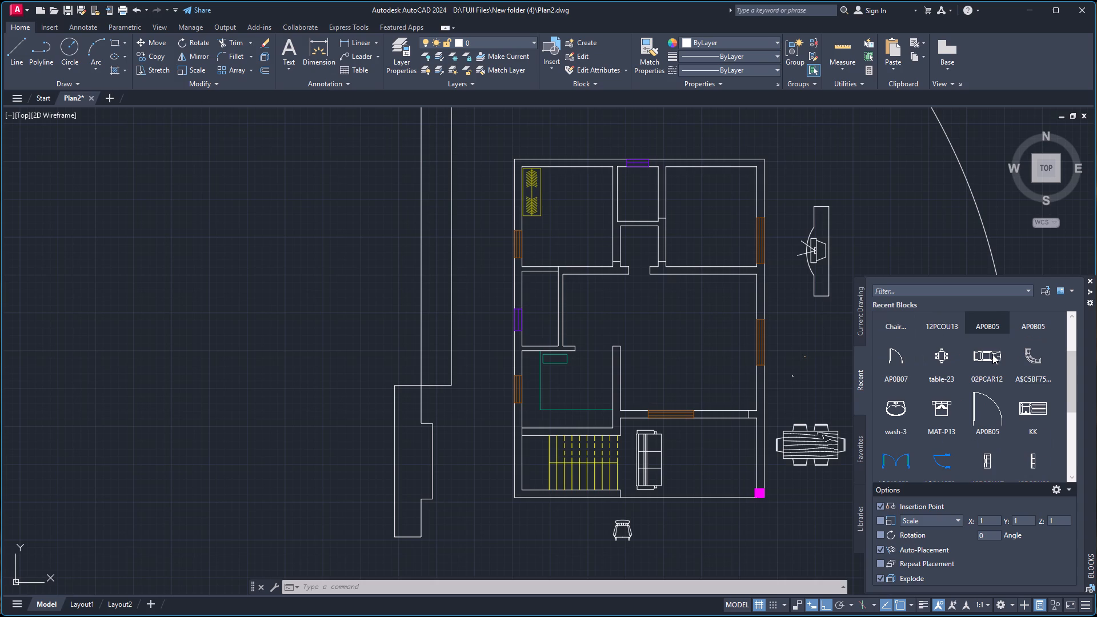
scroll(992, 354, down, 4)
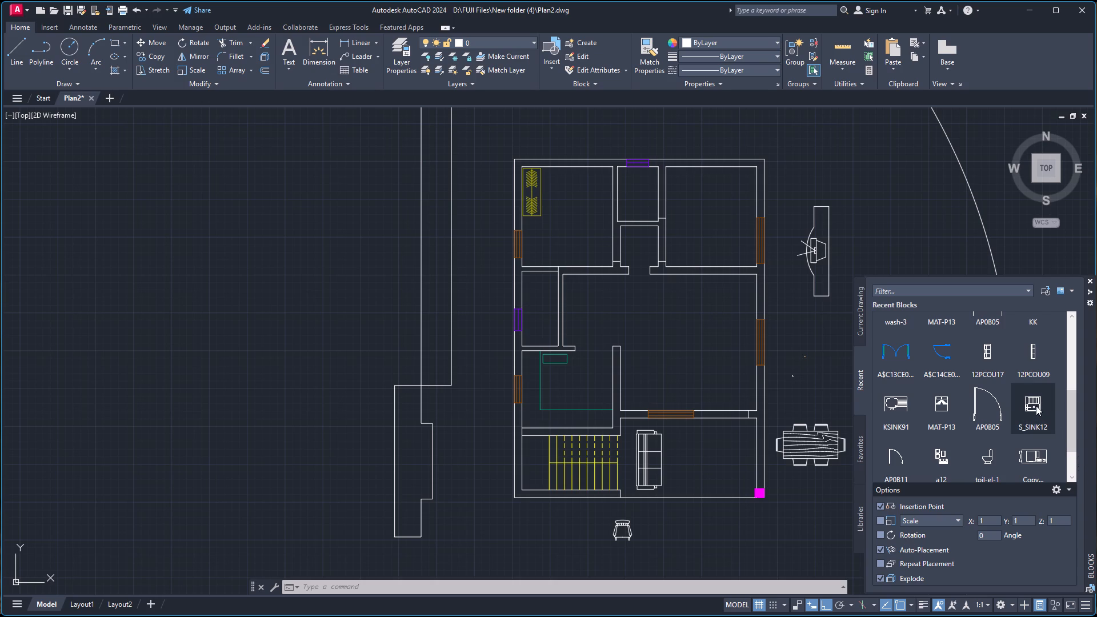
drag(1038, 403, 798, 376)
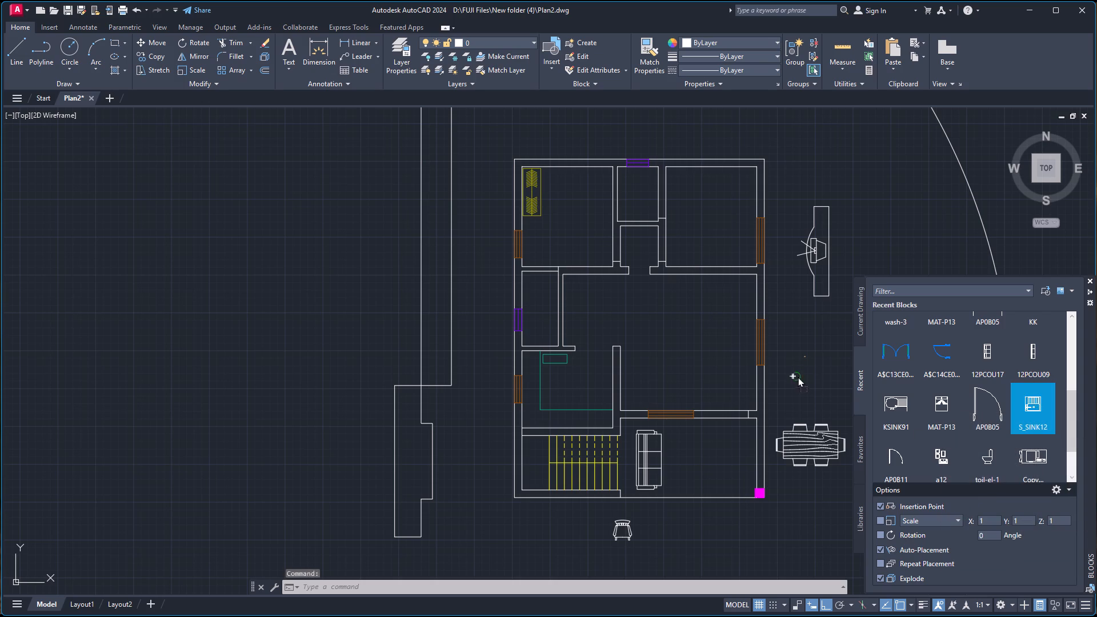
drag(798, 376, 861, 220)
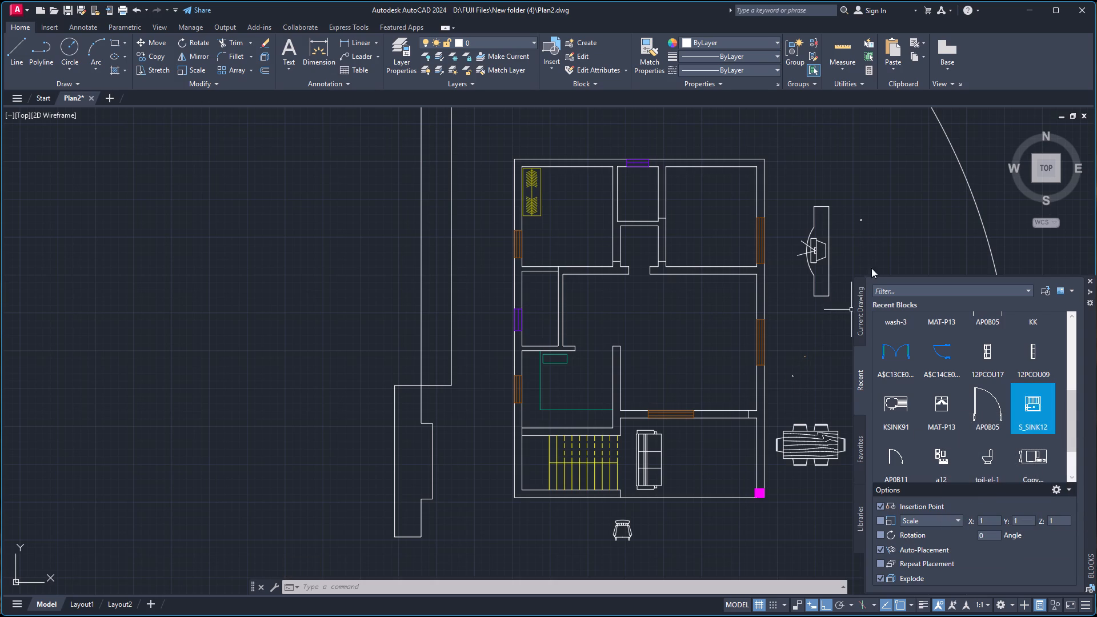
Look through the recent blocks for further furniture and fixtures, and close the block list.
scroll(1014, 388, down, 1)
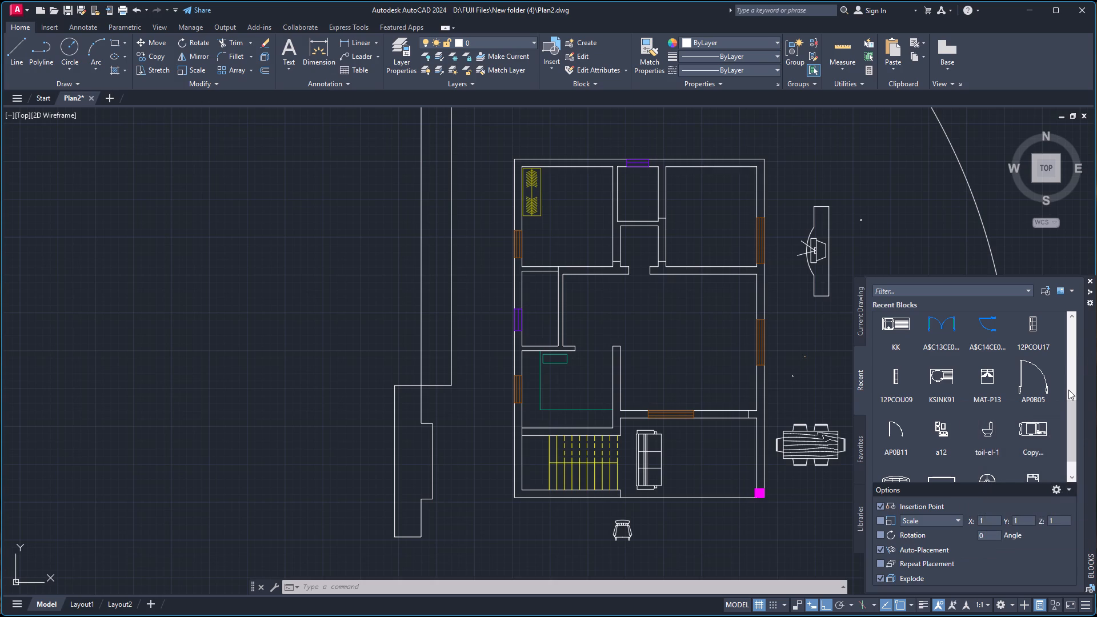
scroll(1068, 390, down, 4)
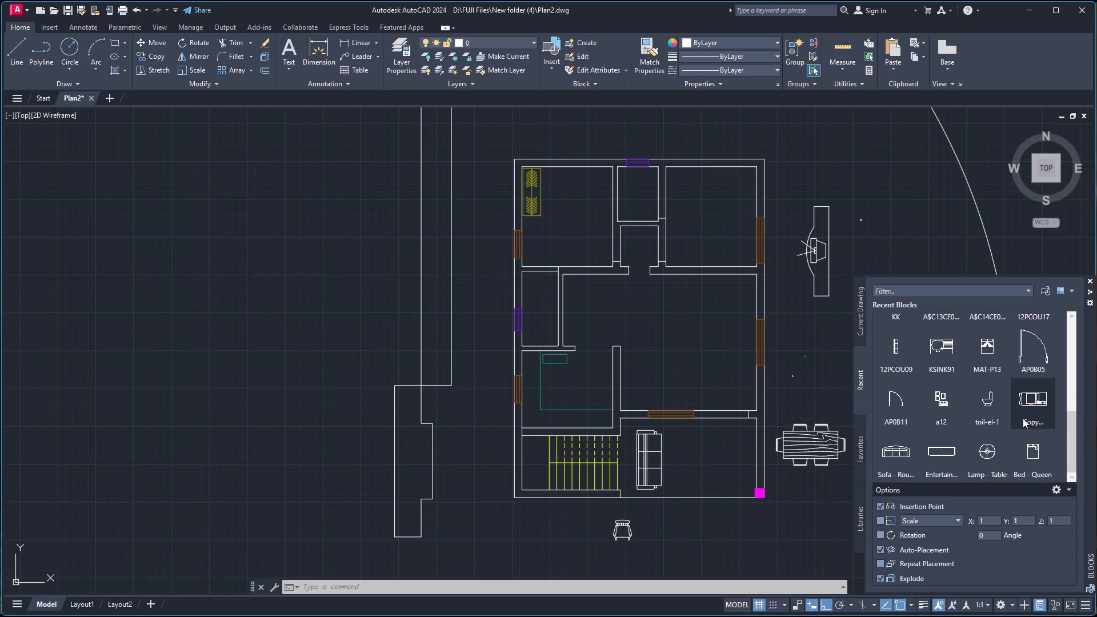
scroll(1021, 416, up, 5)
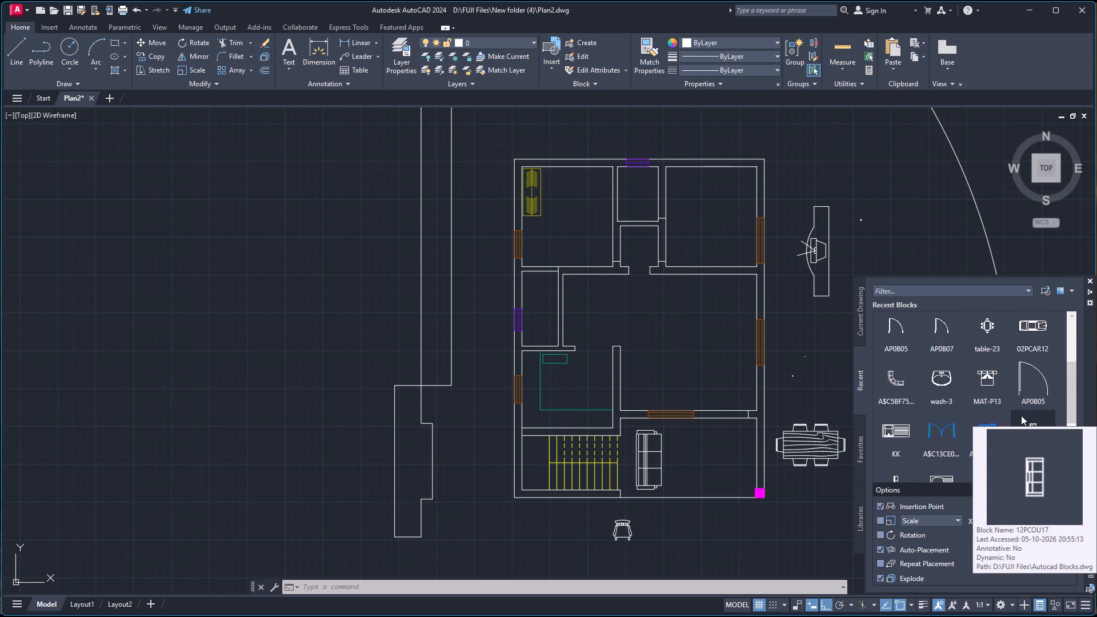
scroll(1022, 413, up, 4)
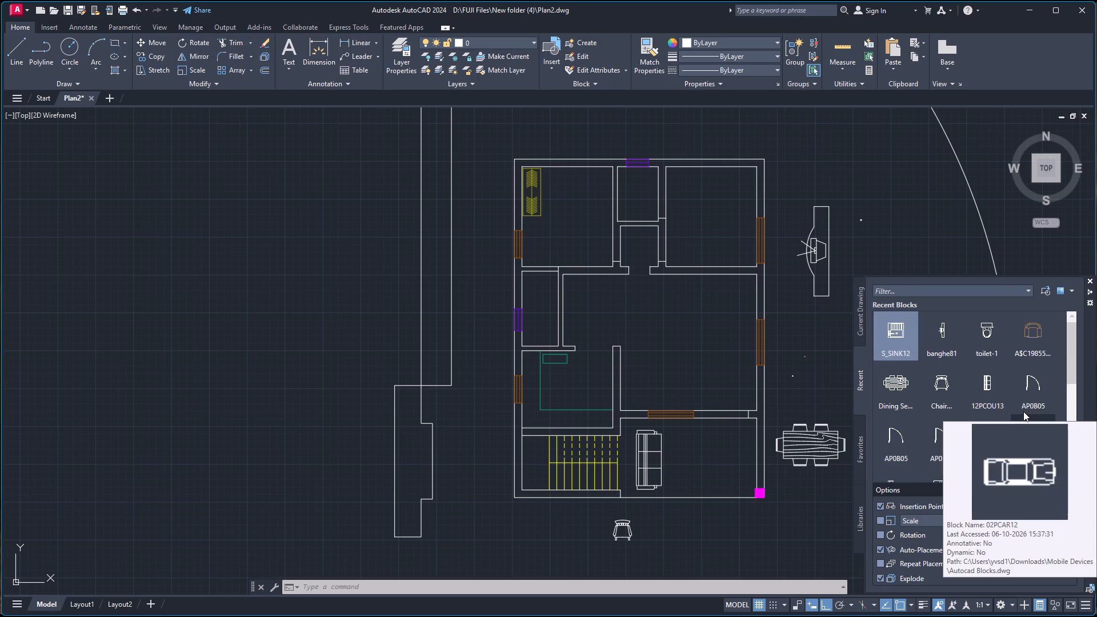
scroll(1023, 411, up, 2)
scroll(1023, 411, down, 8)
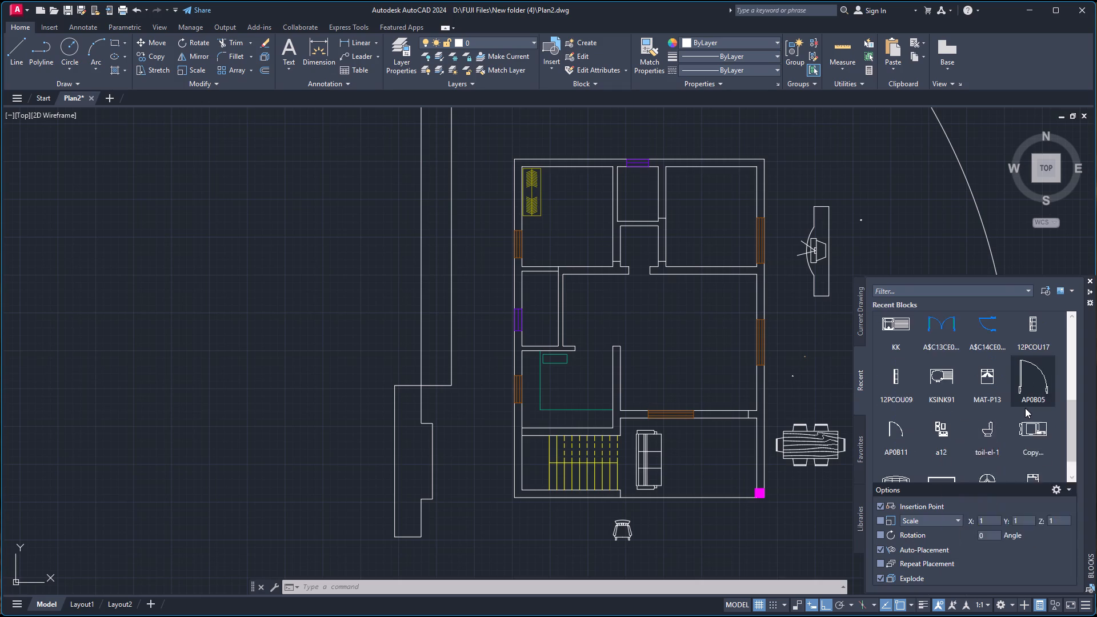
scroll(1025, 408, down, 4)
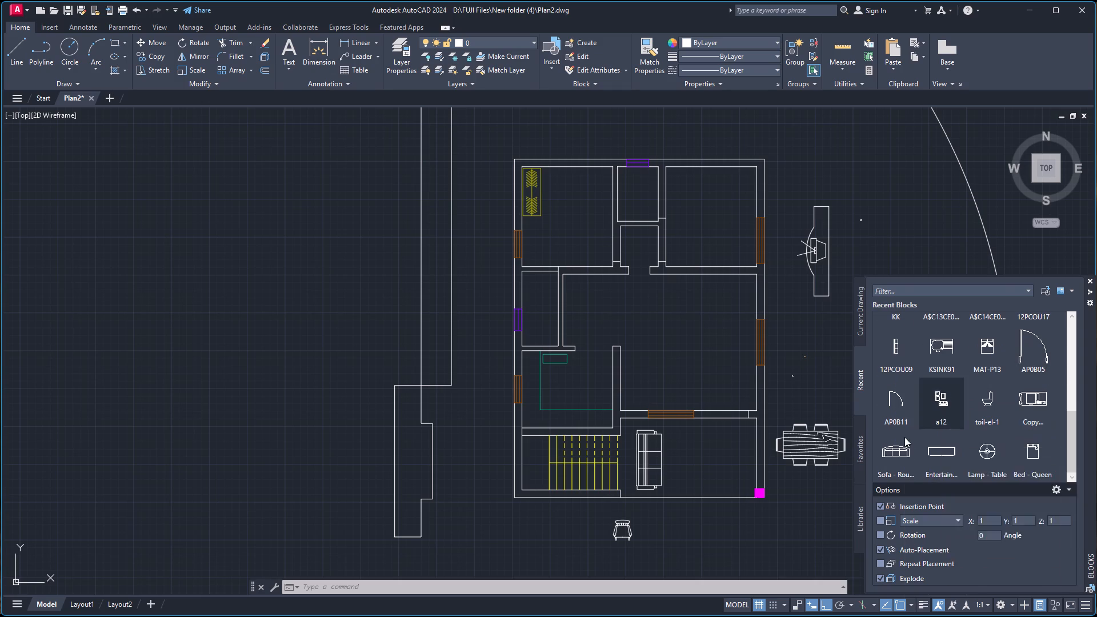
click(1088, 278)
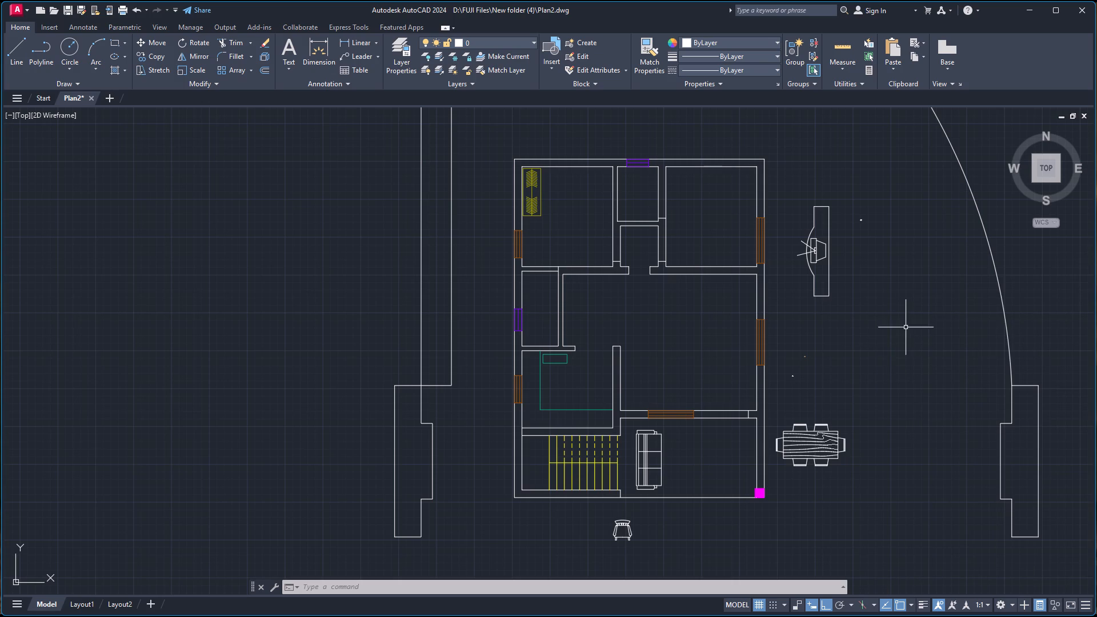
Examine the size of the armchair and toilet blocks placed outside the plan's east wall.
scroll(782, 380, up, 2)
scroll(781, 383, down, 1)
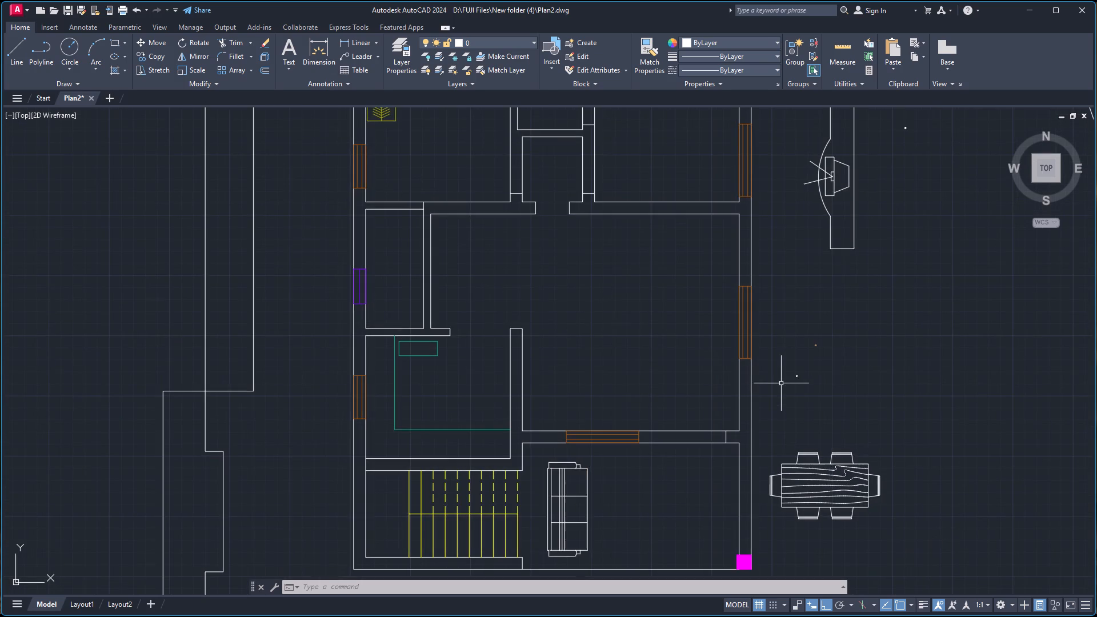
scroll(772, 399, down, 3)
scroll(794, 382, up, 4)
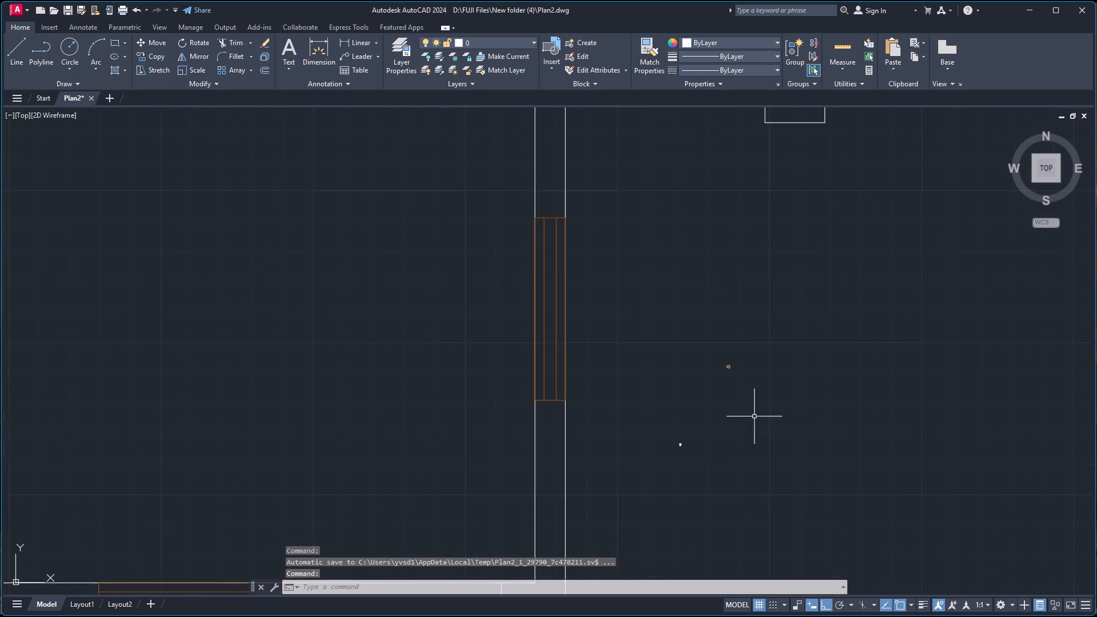
scroll(748, 420, up, 6)
scroll(707, 402, down, 2)
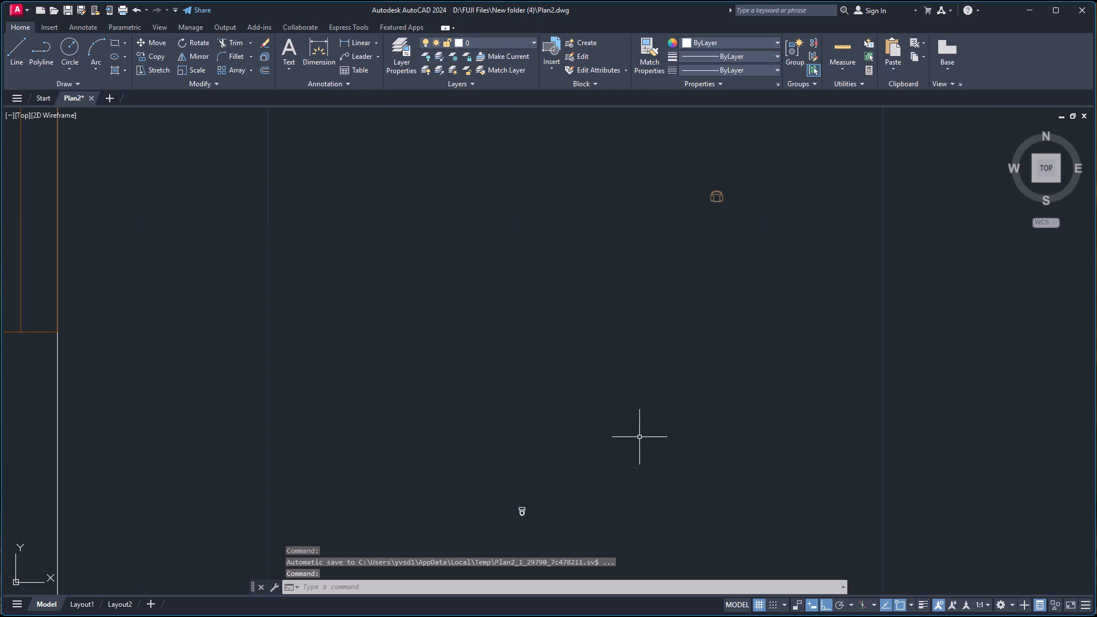
scroll(718, 368, down, 3)
scroll(811, 265, down, 3)
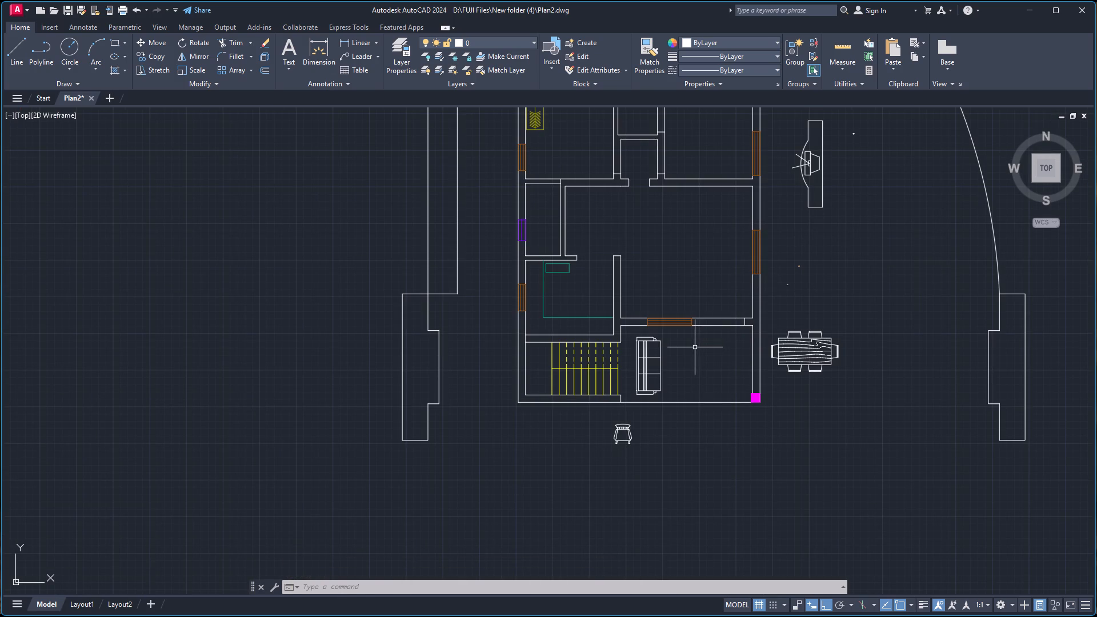
Move the three-seat sofa block straight north from the space beside the stairs into the living room.
click(646, 362)
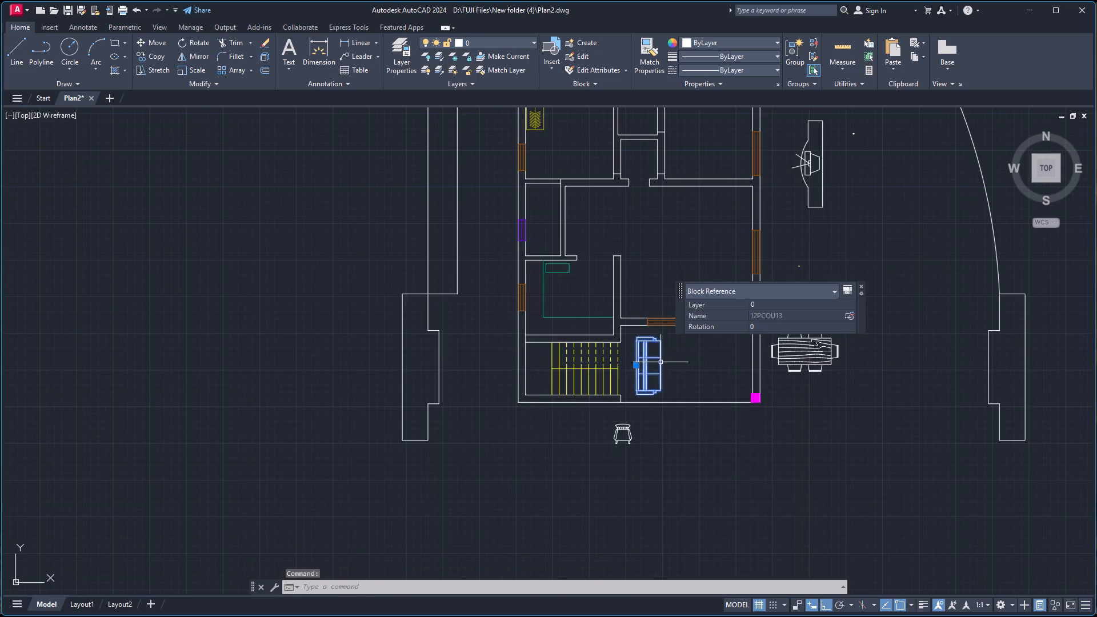
click(639, 366)
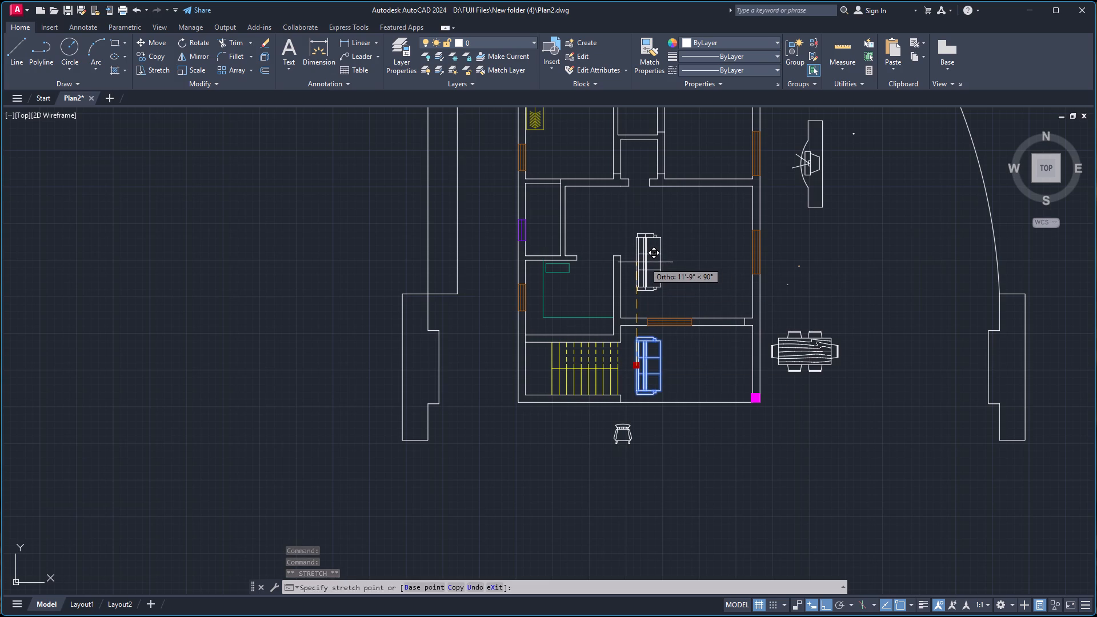
click(645, 265)
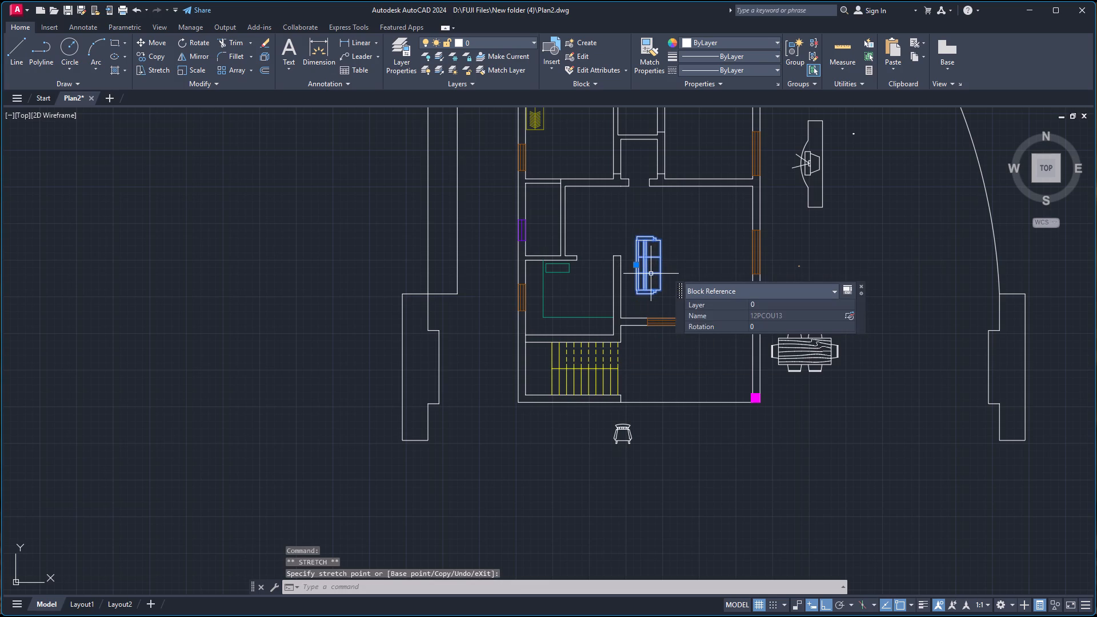
Scale the sofa block down to about three quarters of its size, using the middle of its back edge as base point.
key(s)
key(c)
key(Return)
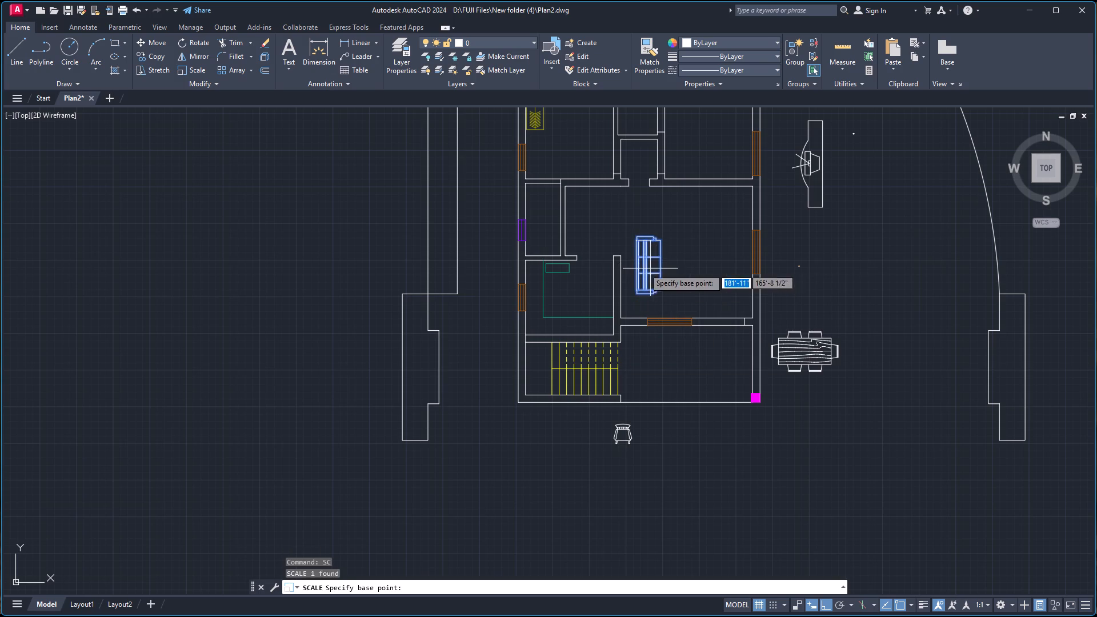
scroll(634, 273, up, 3)
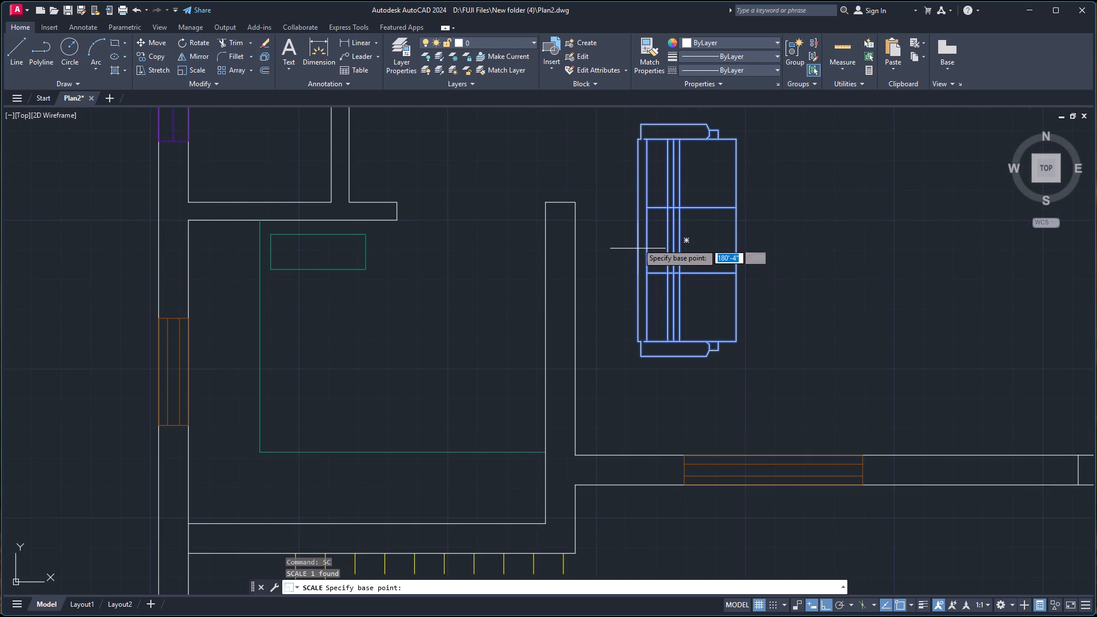
click(638, 240)
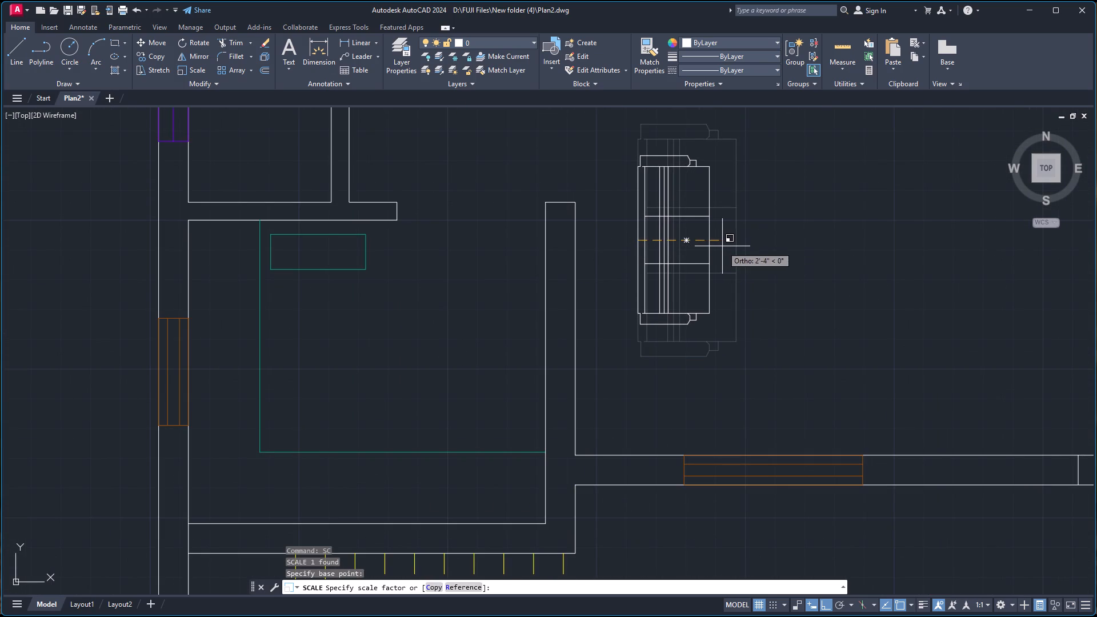
click(727, 246)
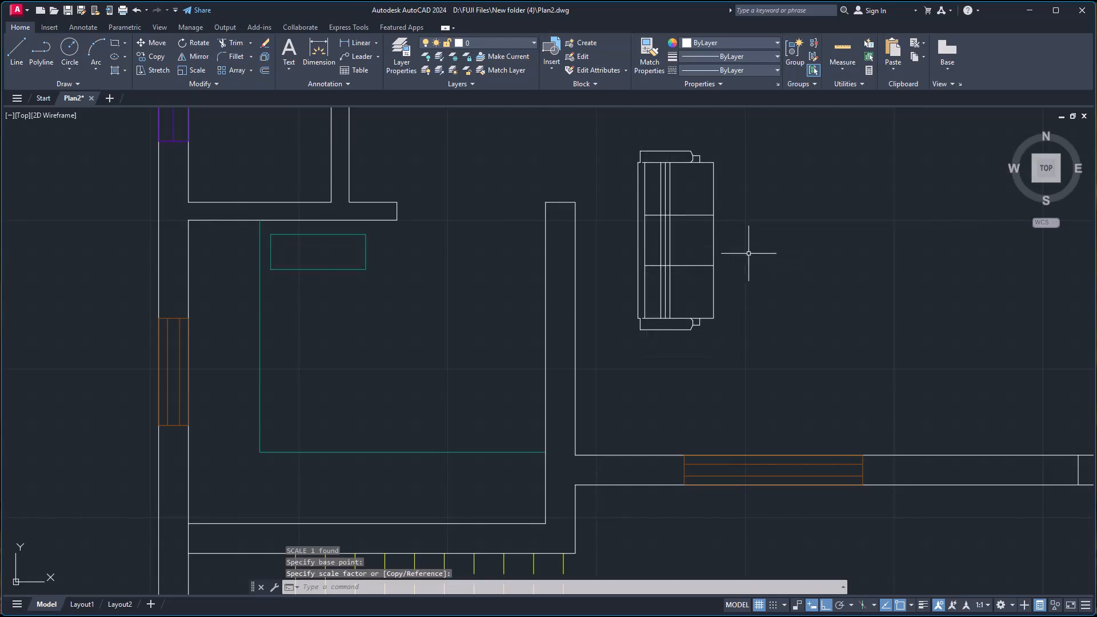
Draw a table rectangle about 2'-10 1/2" wide by 3'-3" deep just east of the sofa.
scroll(763, 257, down, 3)
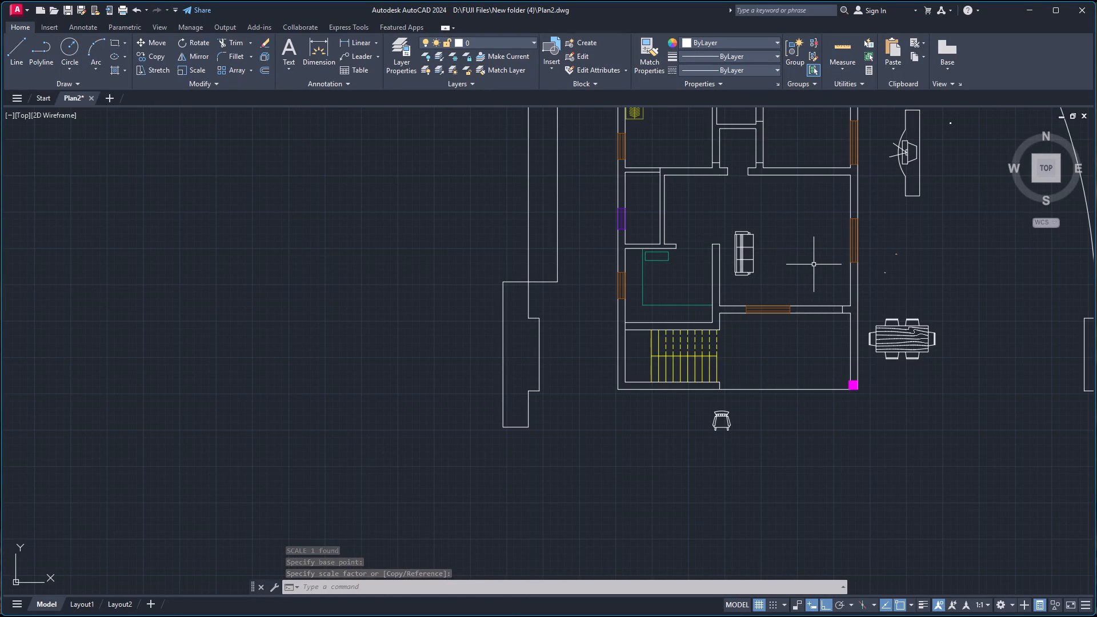
scroll(791, 239, up, 1)
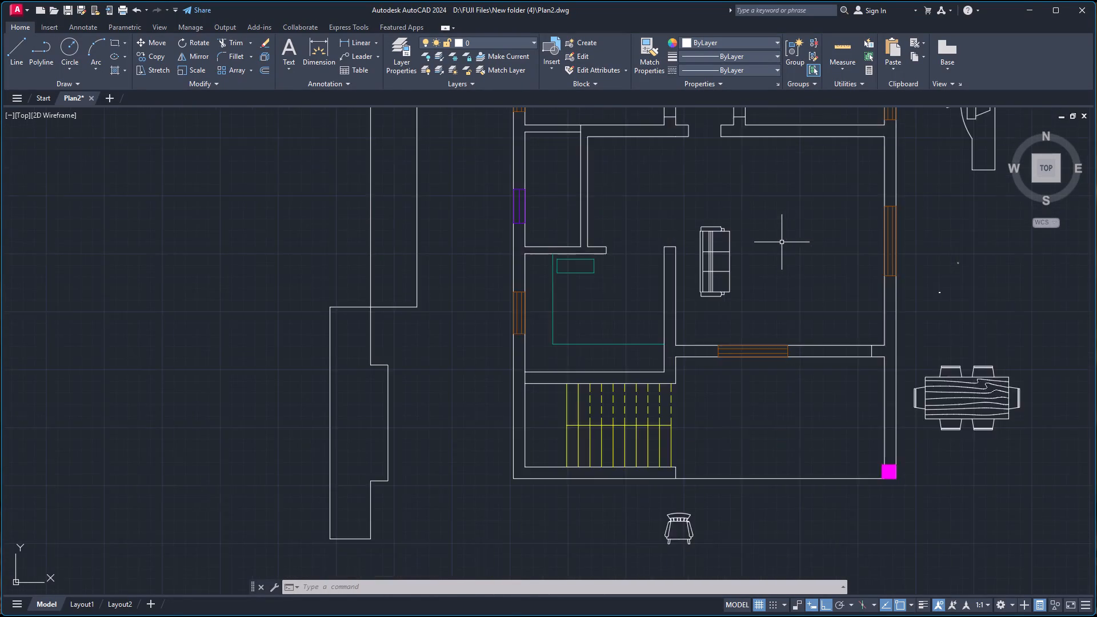
scroll(781, 242, up, 1)
key(r)
key(e)
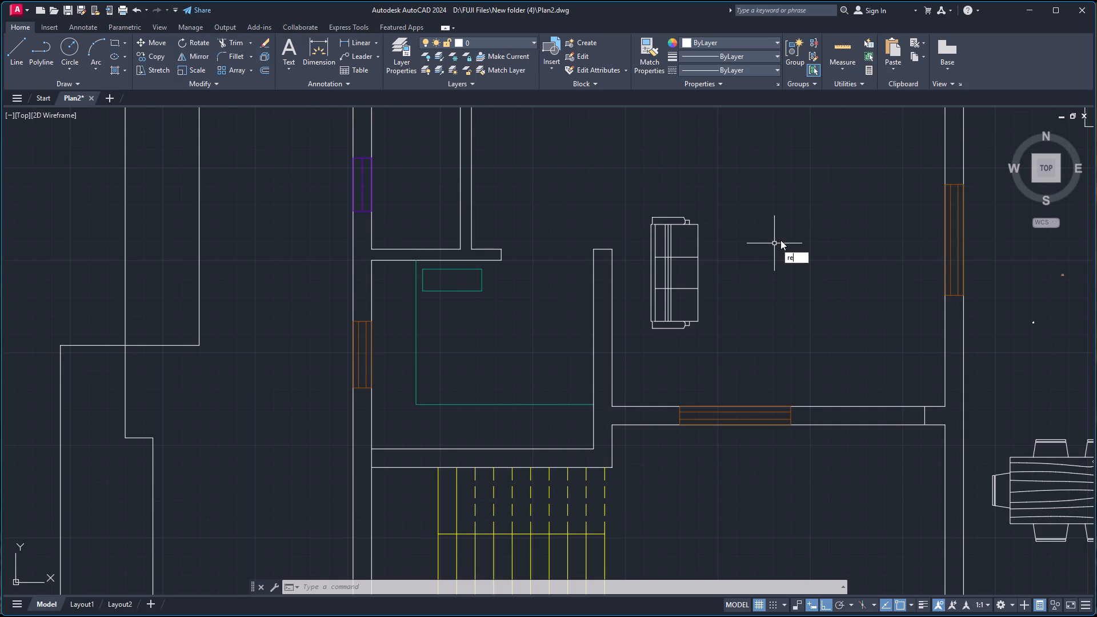
key(c)
key(Return)
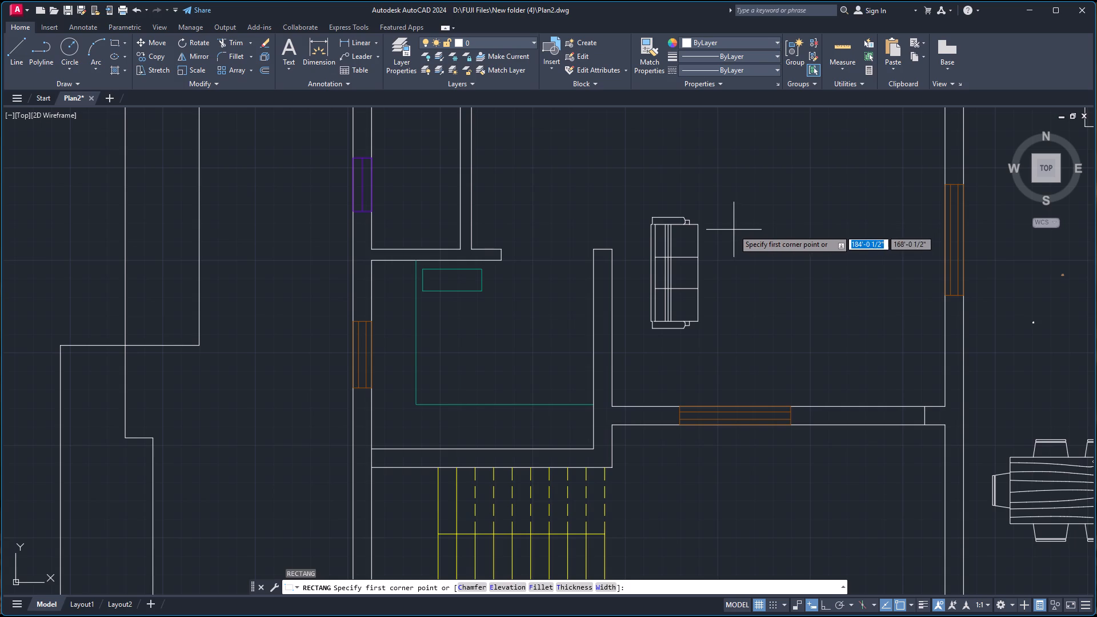
click(731, 230)
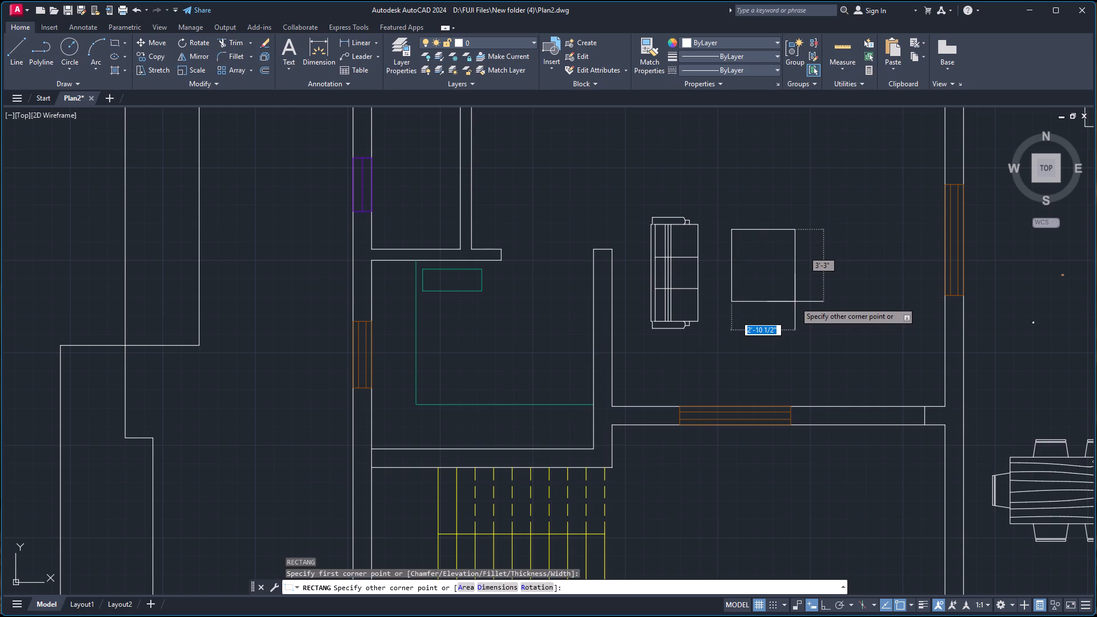
click(795, 302)
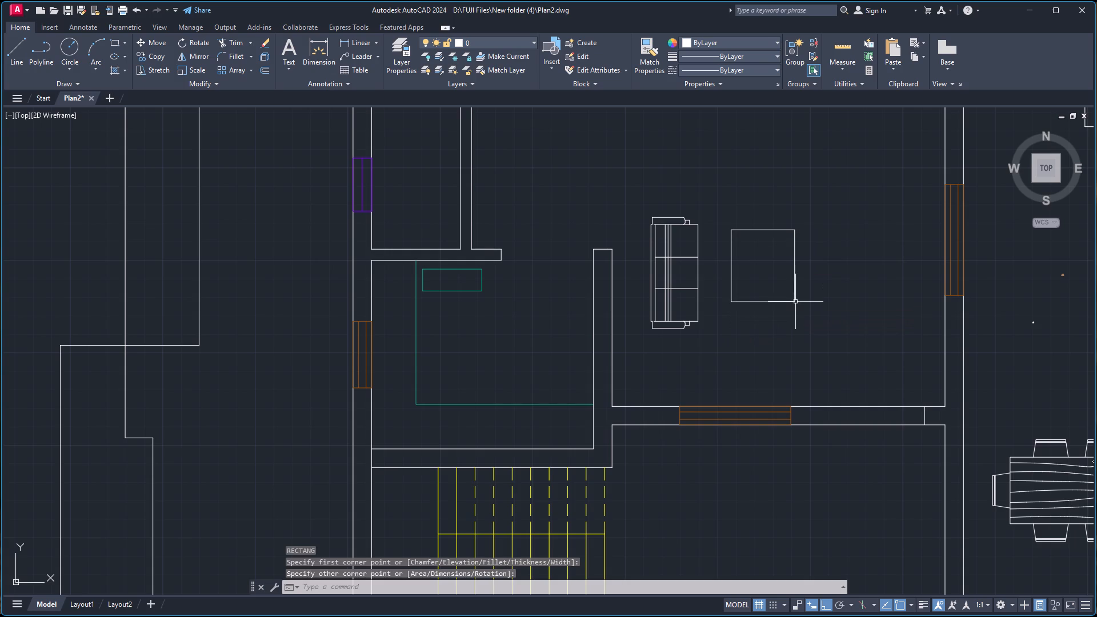
Delete the rocking chair block below the plan's south wall.
scroll(842, 242, down, 2)
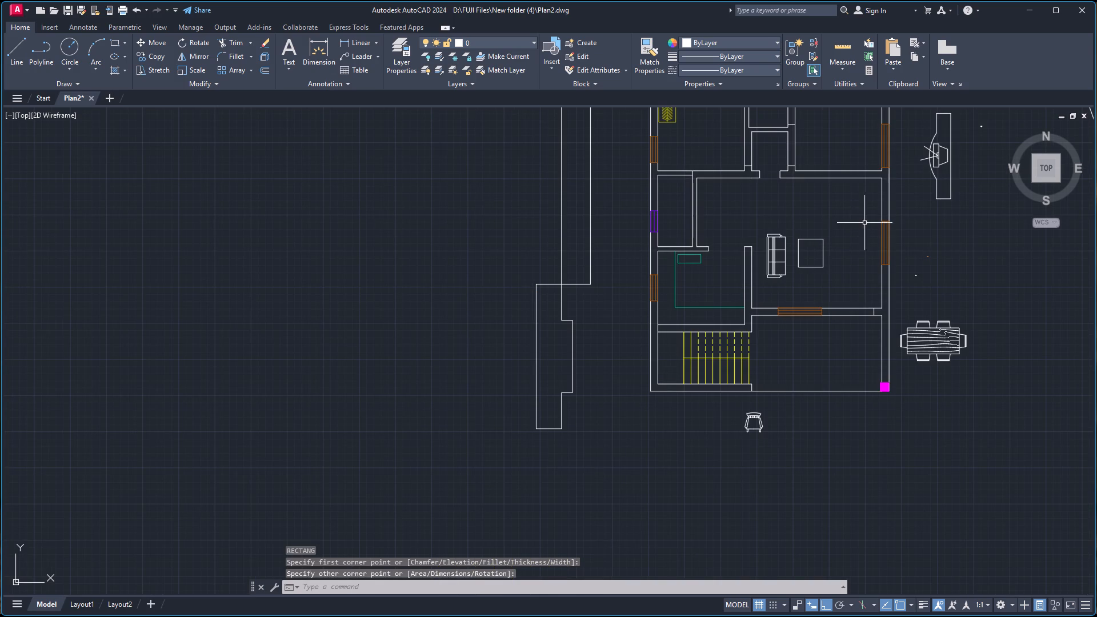
scroll(870, 225, up, 1)
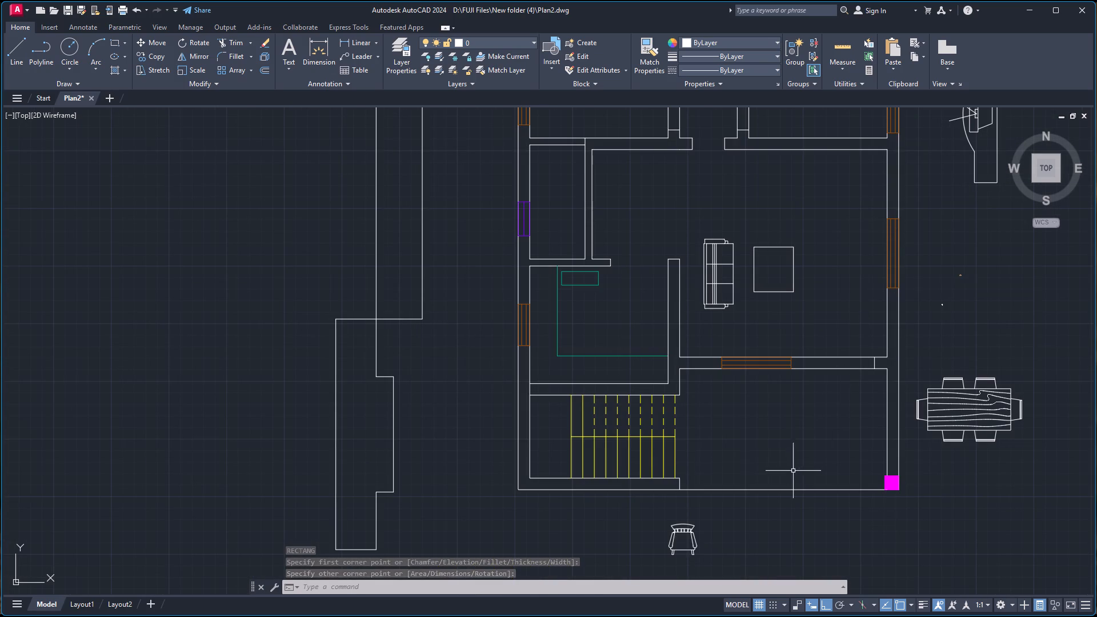
click(682, 528)
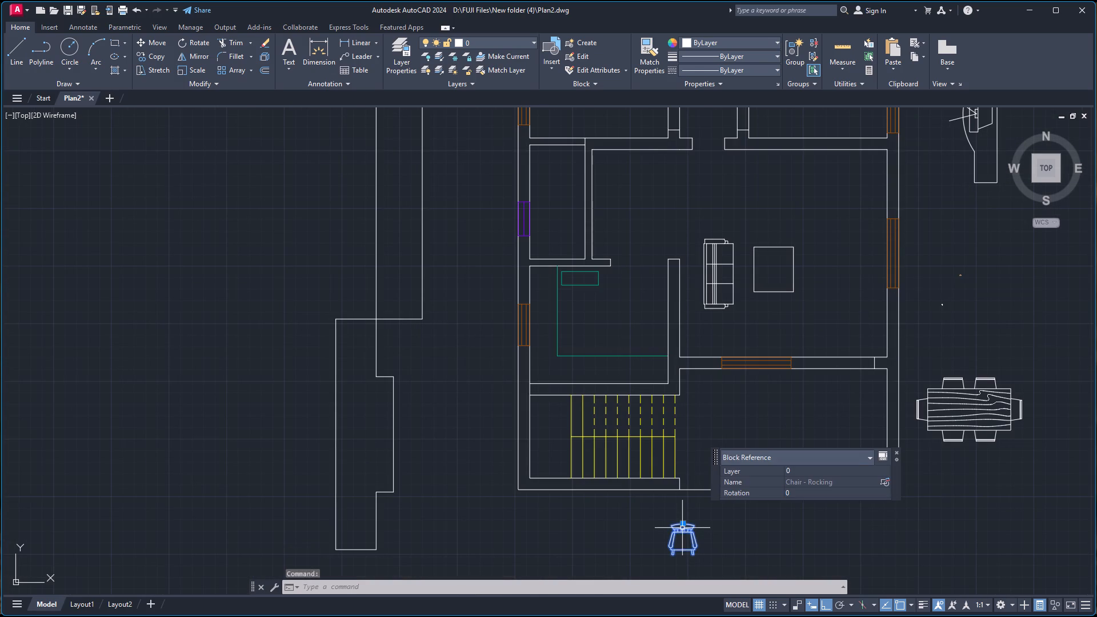
key(Delete)
Scale the tiny armchair block outside the east wall up until it is slightly wider than the dining chairs.
scroll(962, 277, up, 2)
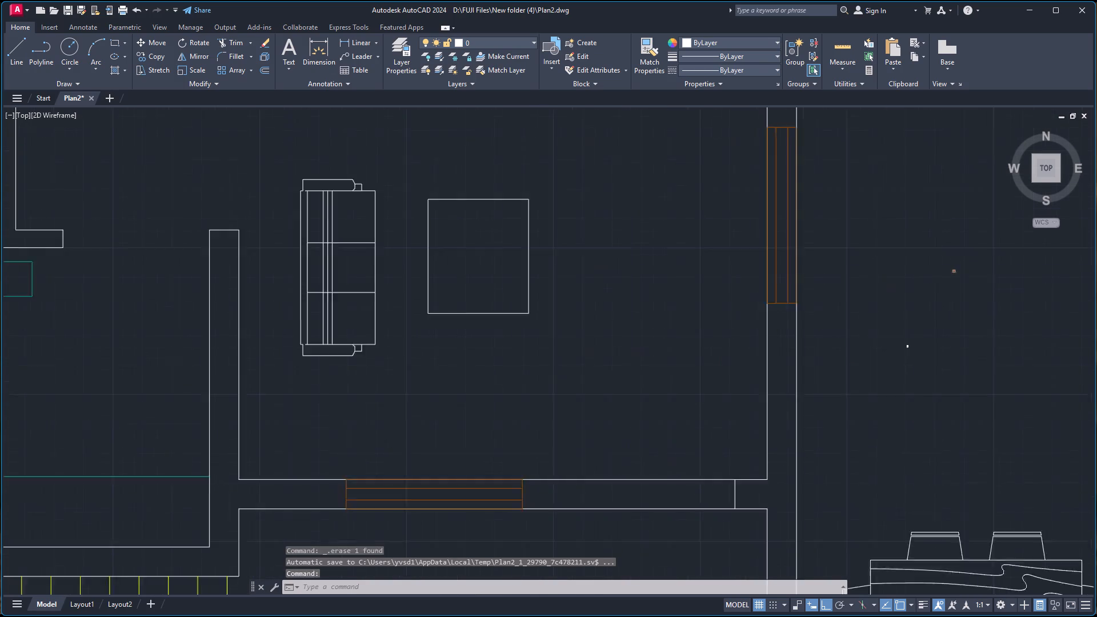
scroll(961, 277, up, 4)
click(865, 190)
click(926, 269)
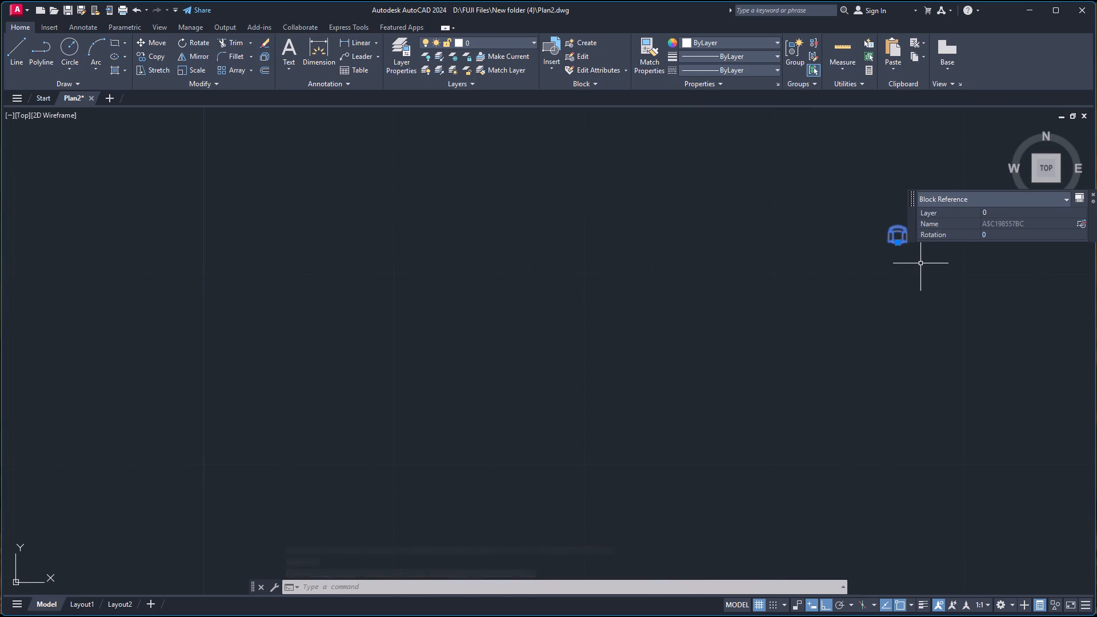
text(sc)
key(Return)
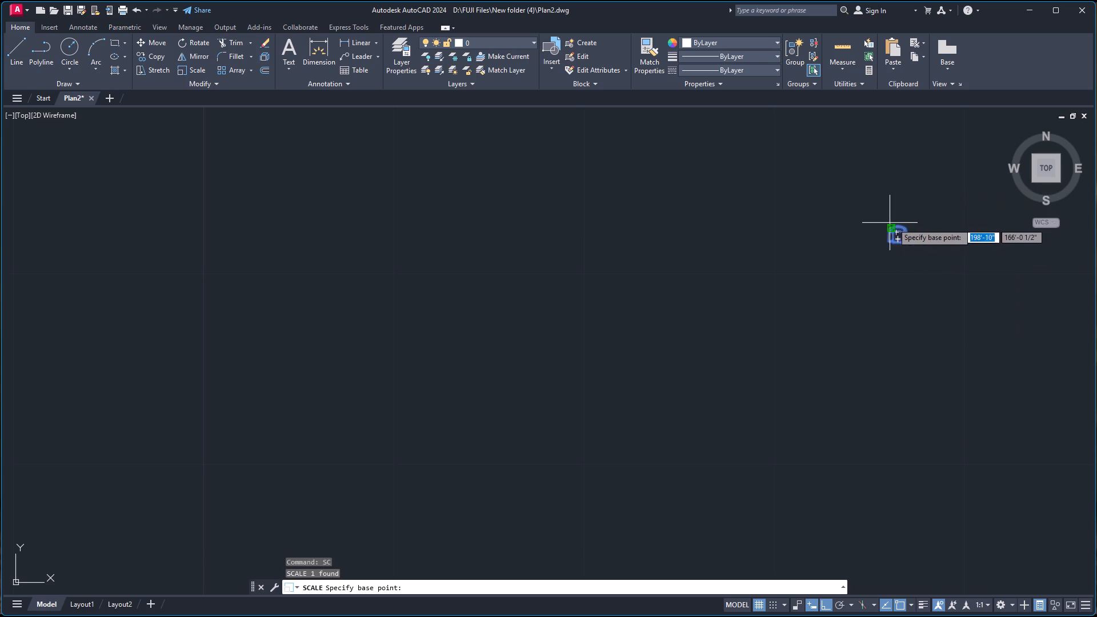
click(897, 225)
scroll(918, 213, down, 2)
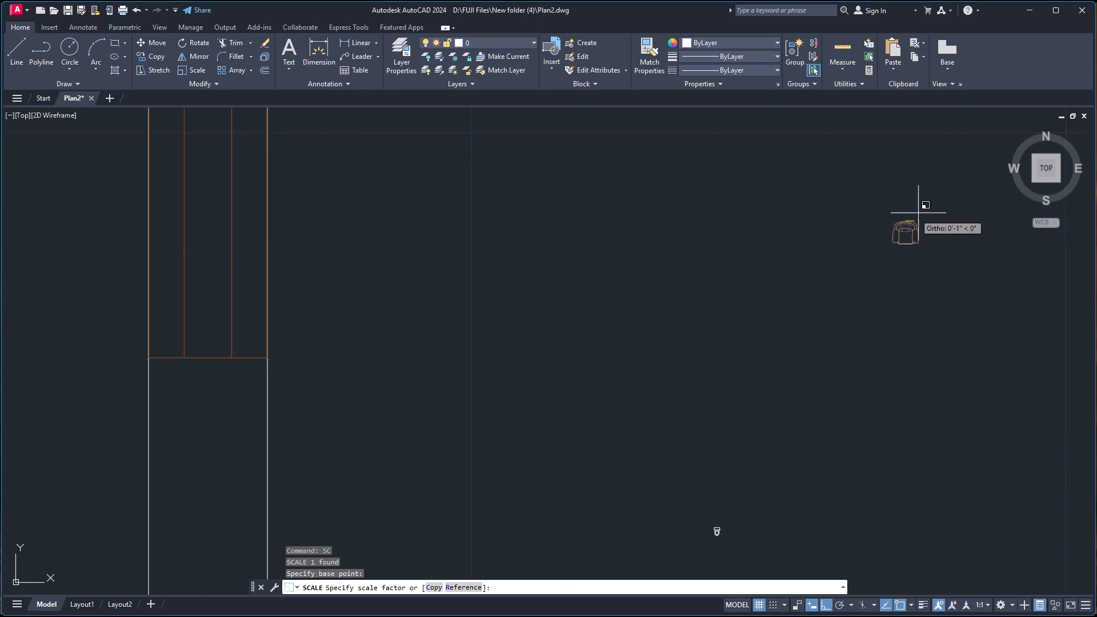
scroll(919, 213, down, 3)
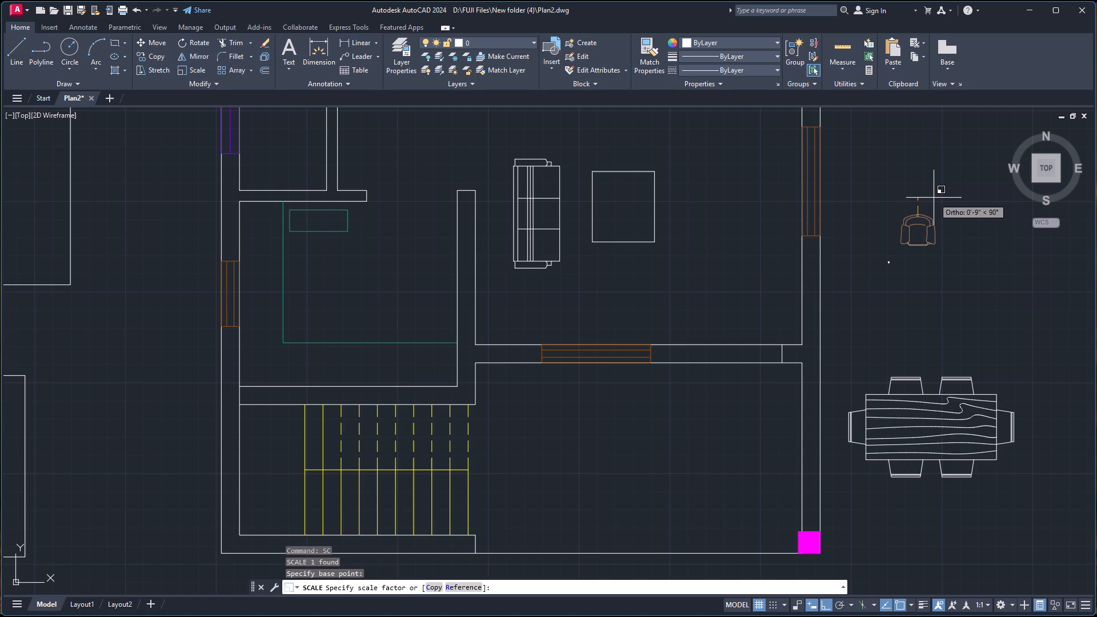
click(934, 195)
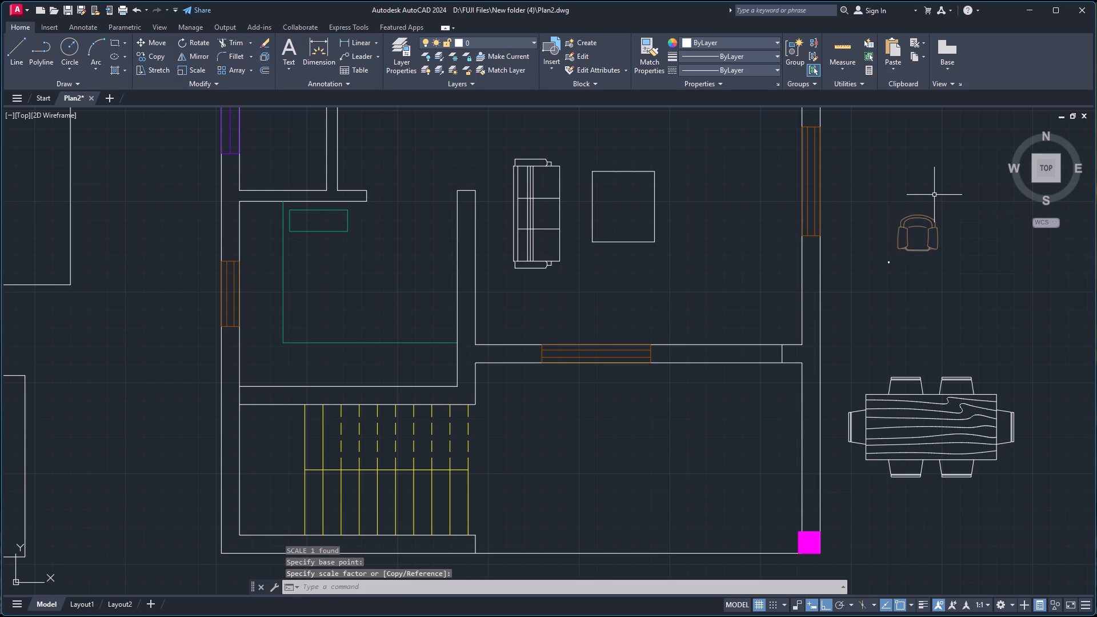
Rotate the armchair block 180° about the midpoint of its front edge so that it faces north.
click(919, 214)
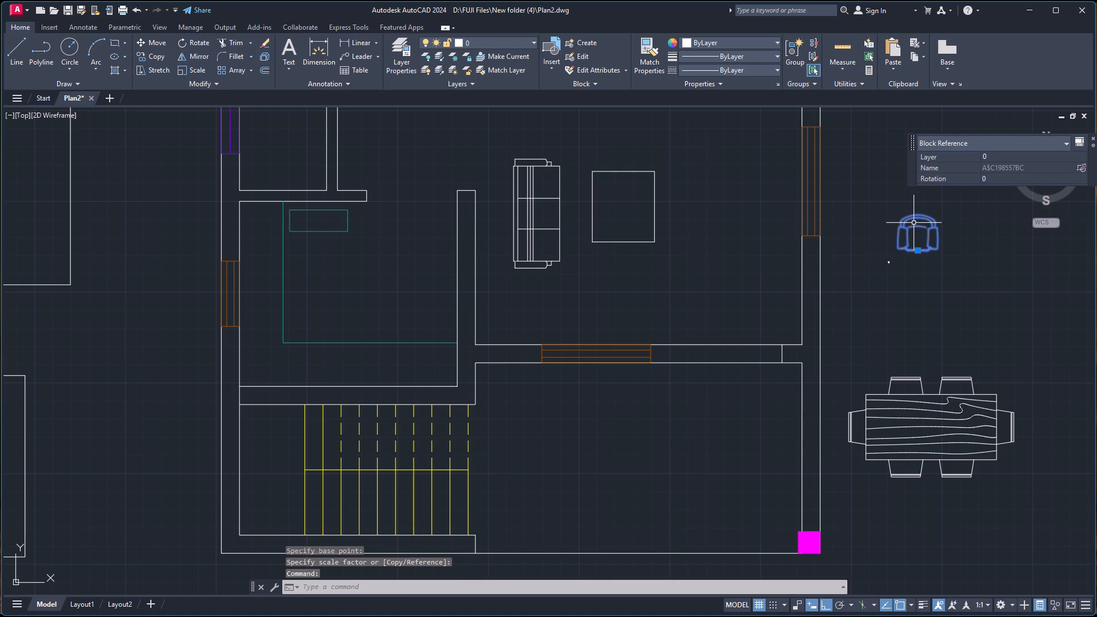
text(ro)
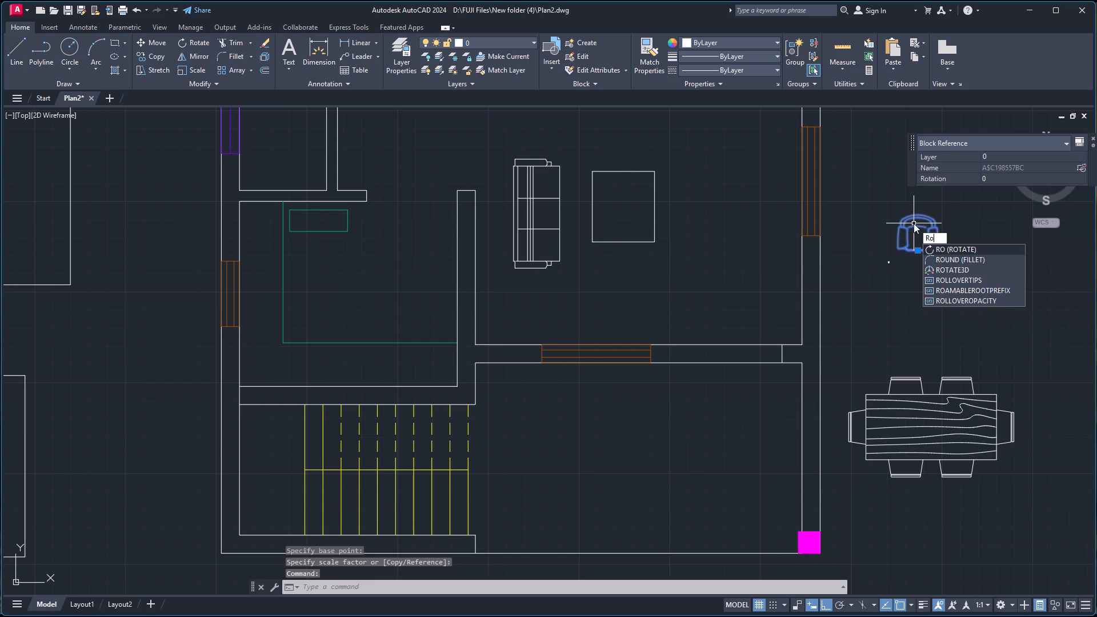
key(Return)
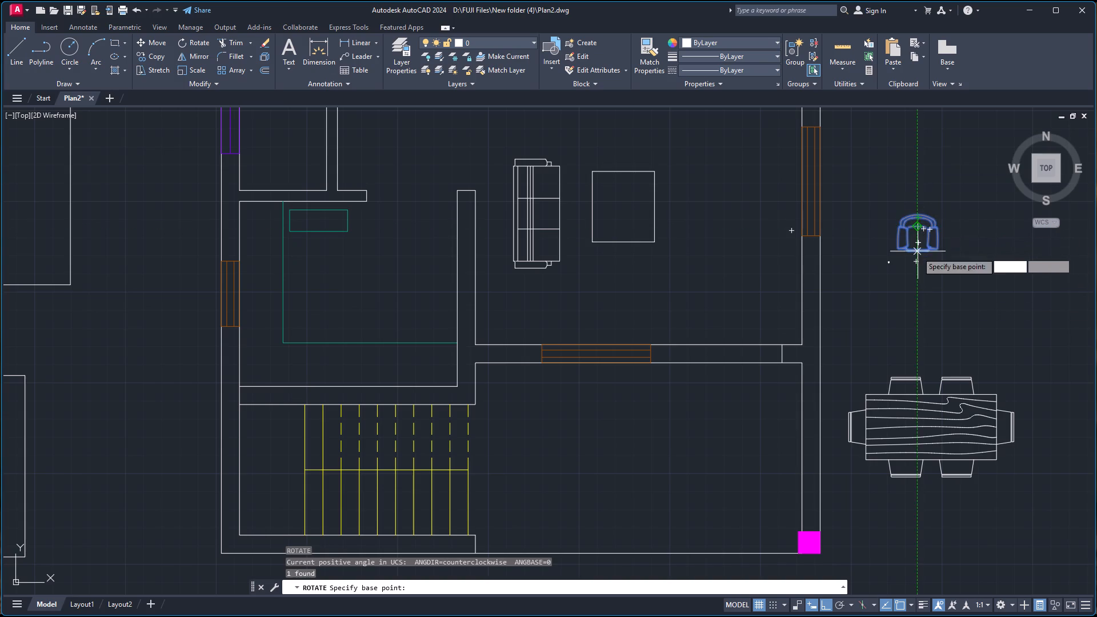
click(917, 253)
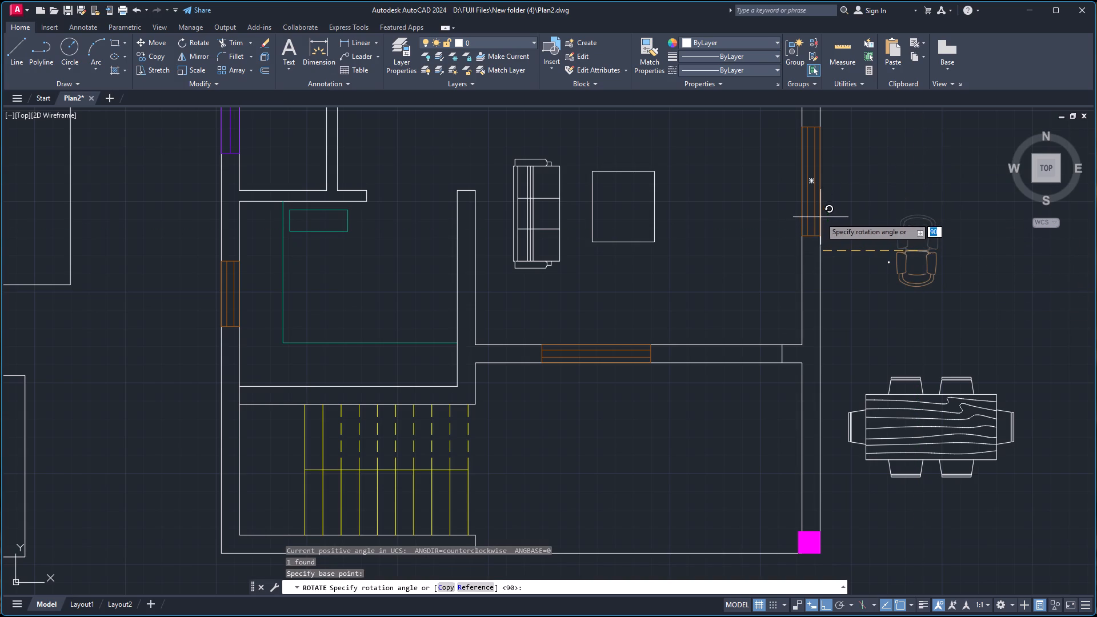
click(818, 251)
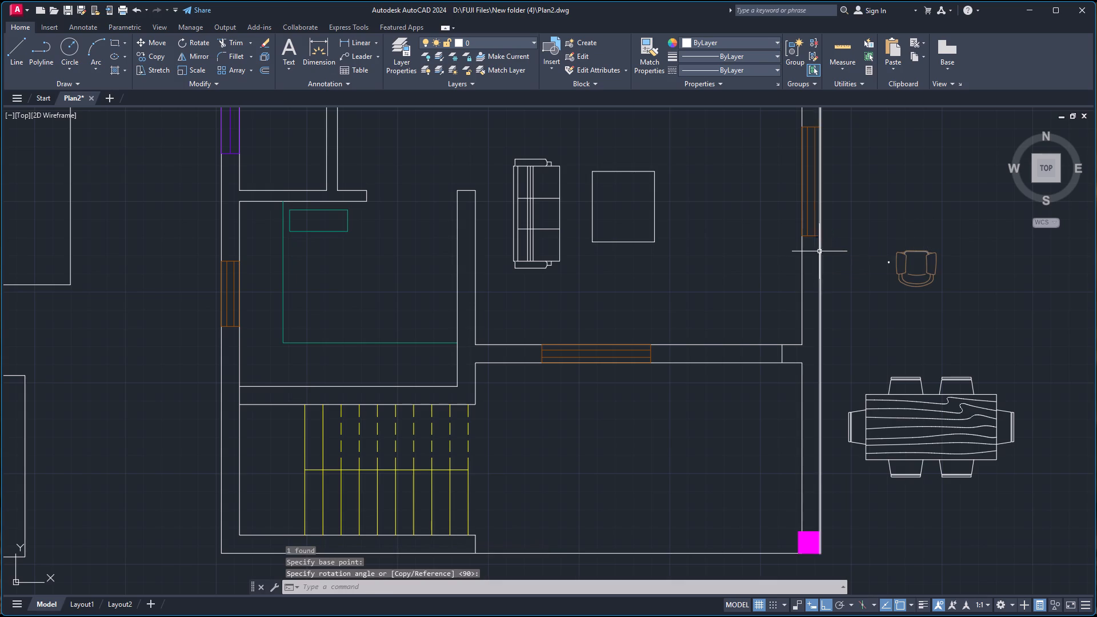
With Ortho off, move the armchair into the living room, south of the gap between the sofa and the table.
click(920, 249)
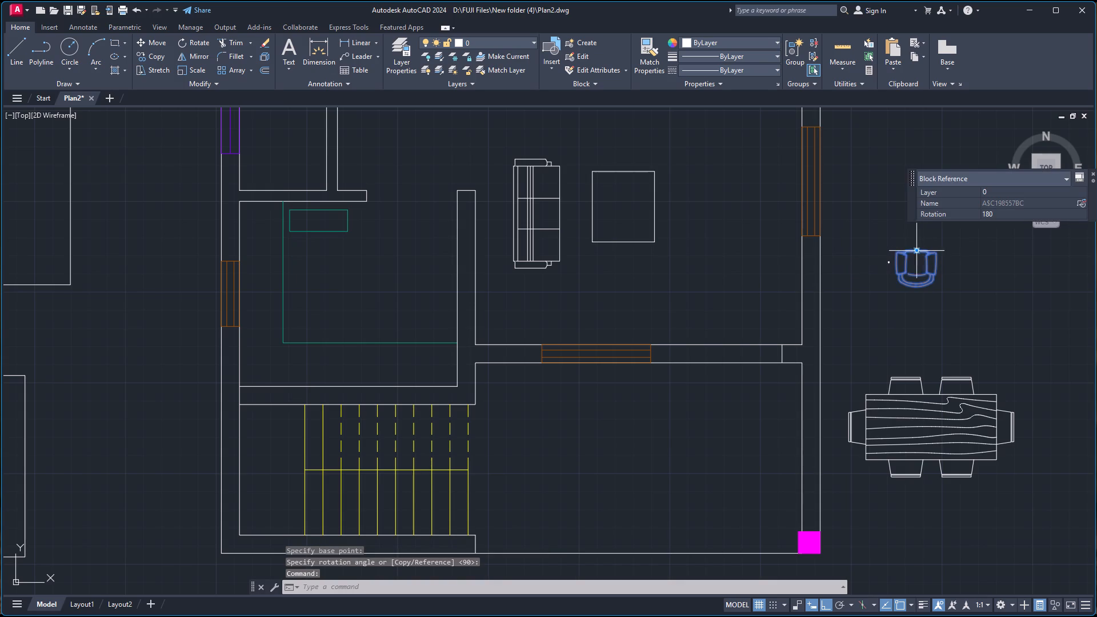
click(916, 251)
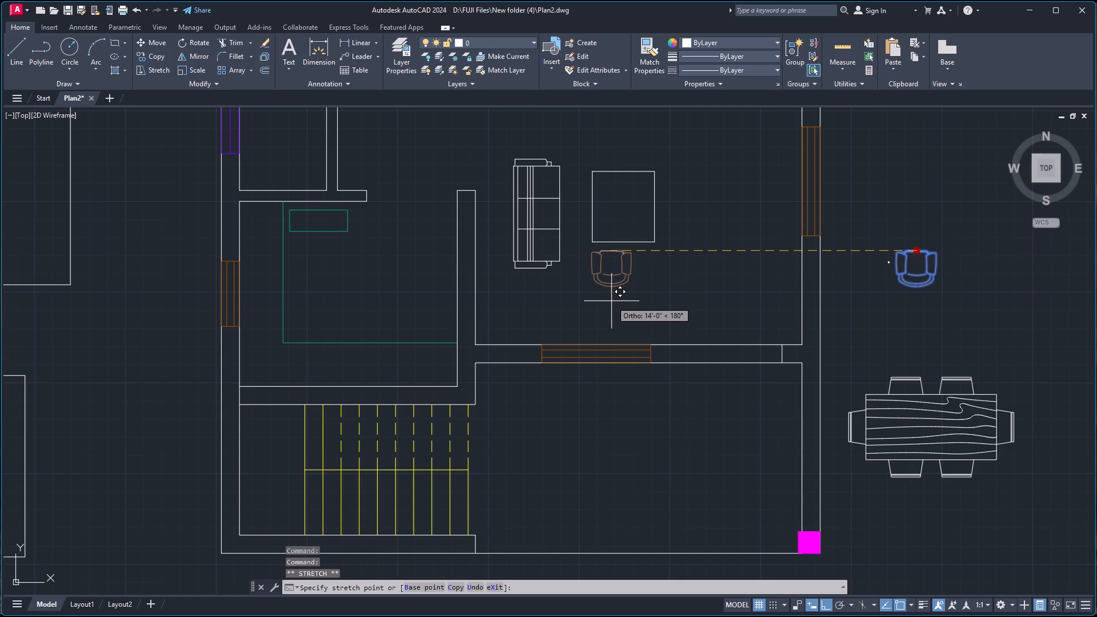
key(F8)
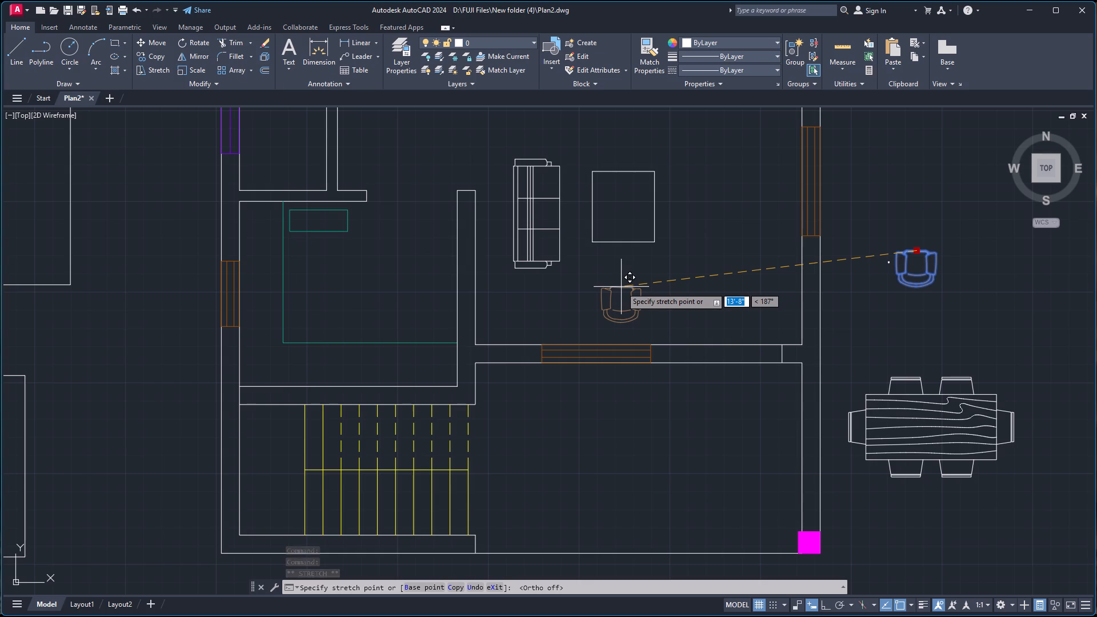
click(584, 290)
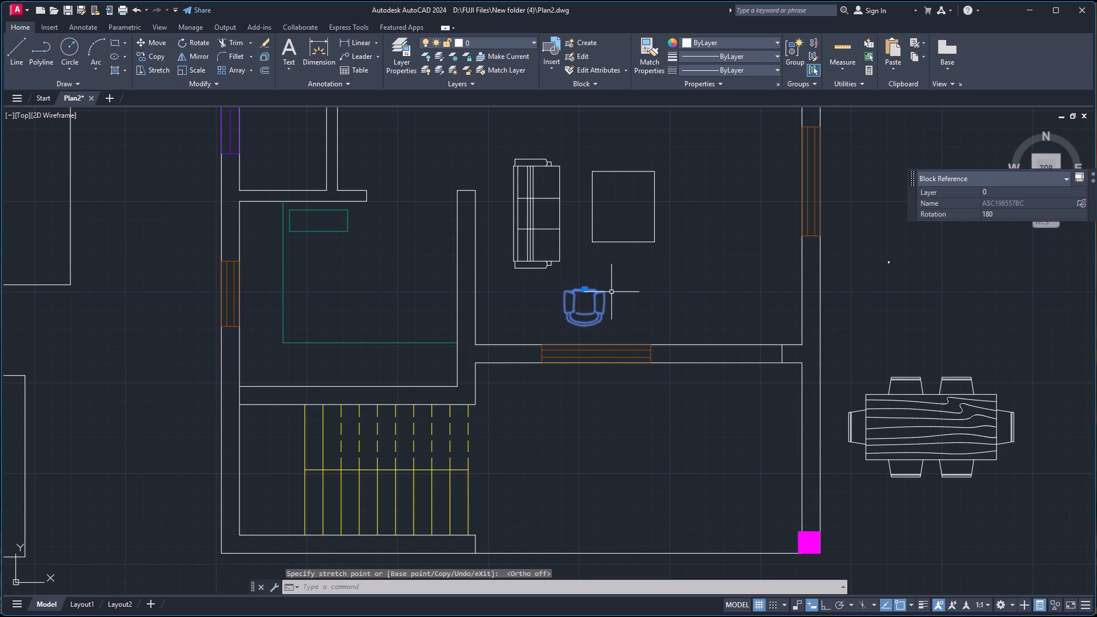
With Ortho on, copy the living room armchair about 2'-7" due east to make a side-by-side pair.
key(F8)
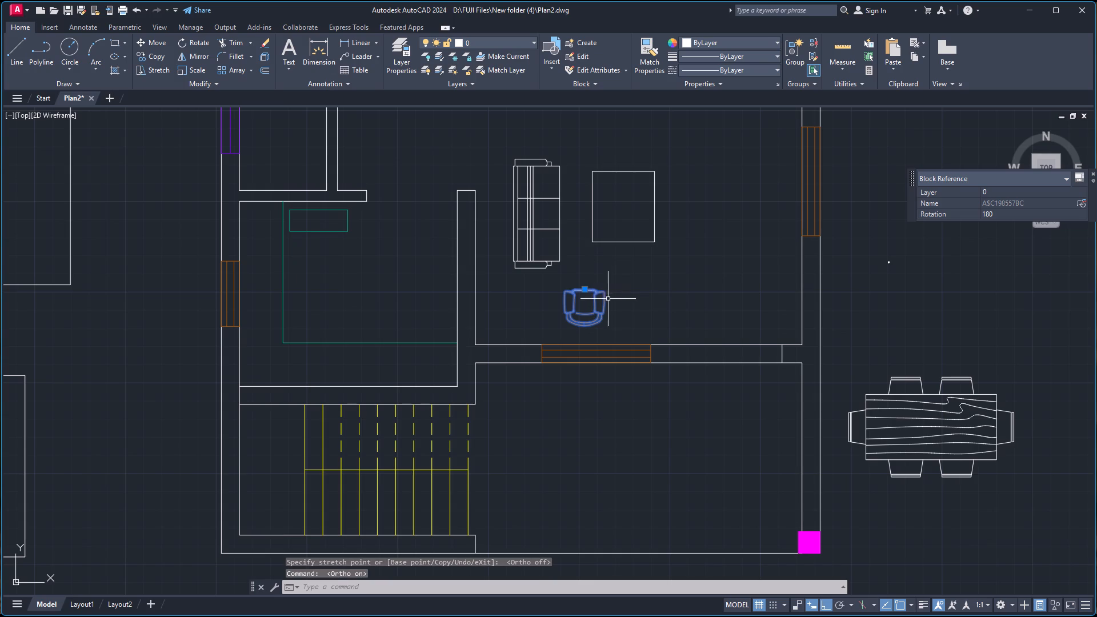
key(c)
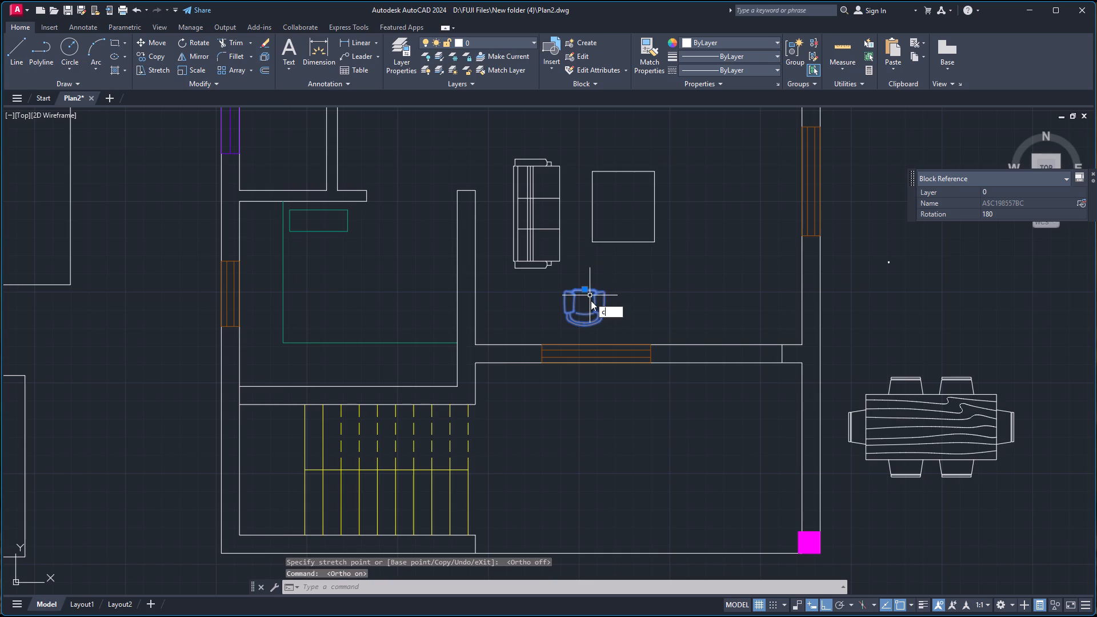
key(o)
key(Return)
click(586, 290)
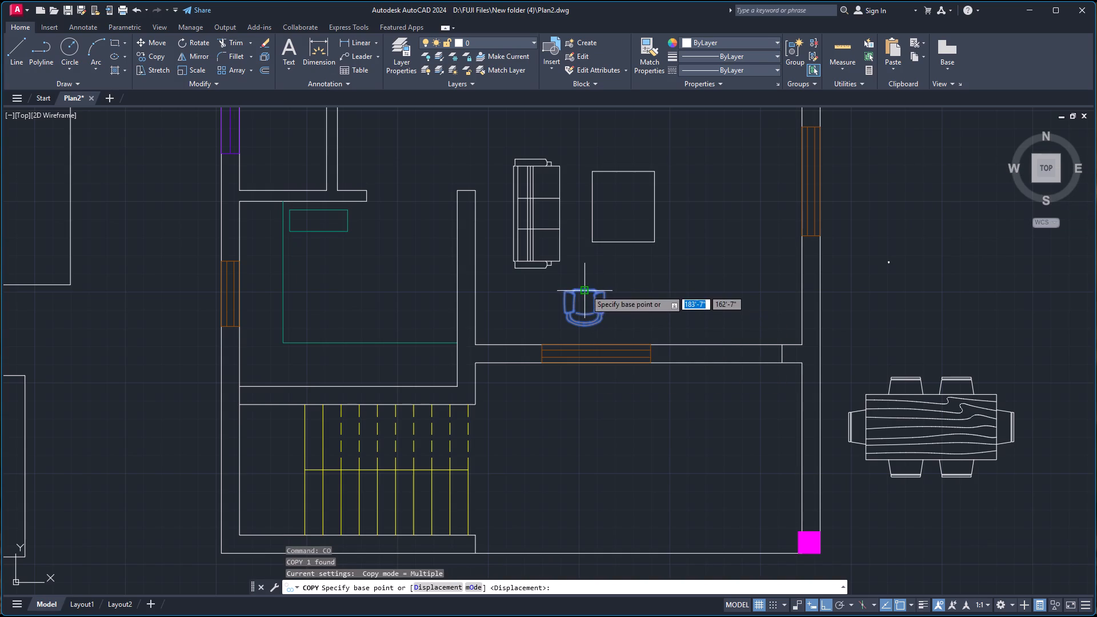
click(642, 287)
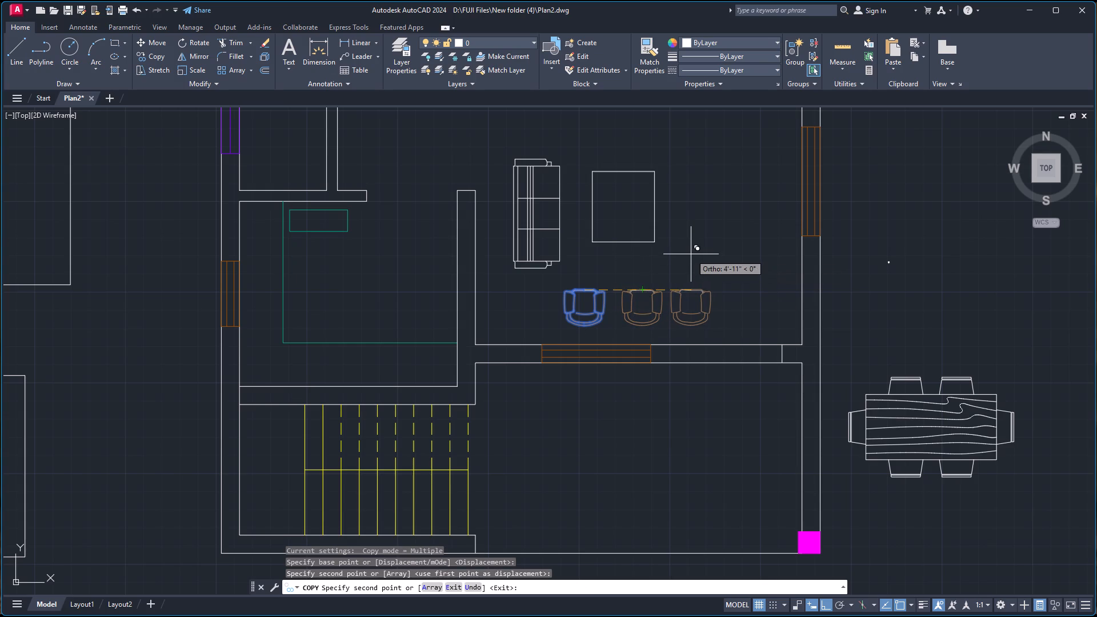
key(Escape)
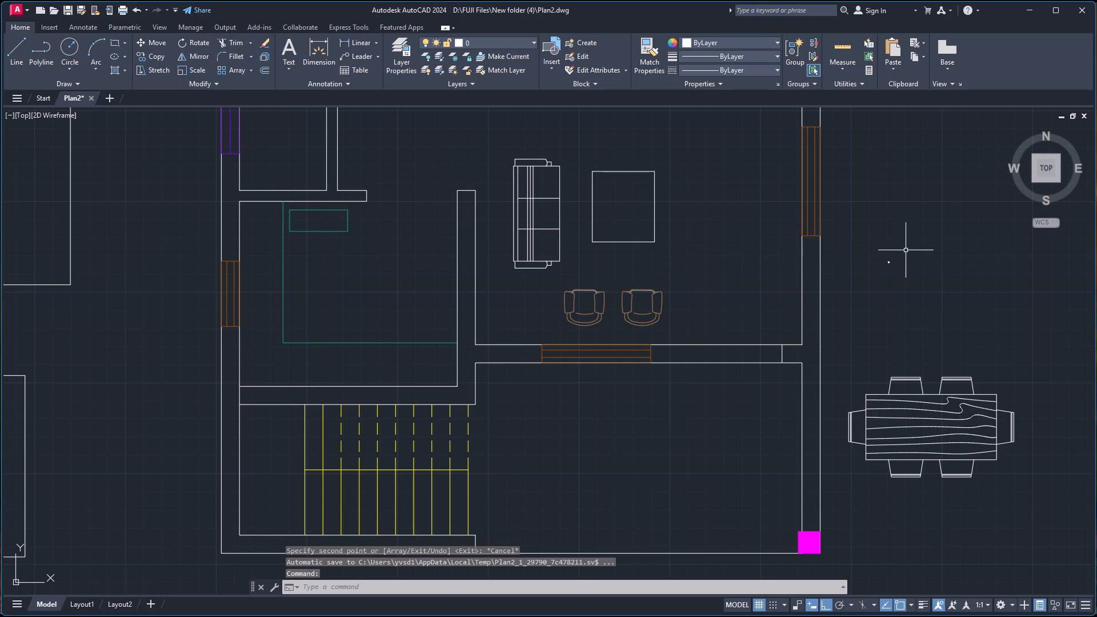
Try to recolour both armchair blocks to white (255,255,255) through their object colour.
click(638, 289)
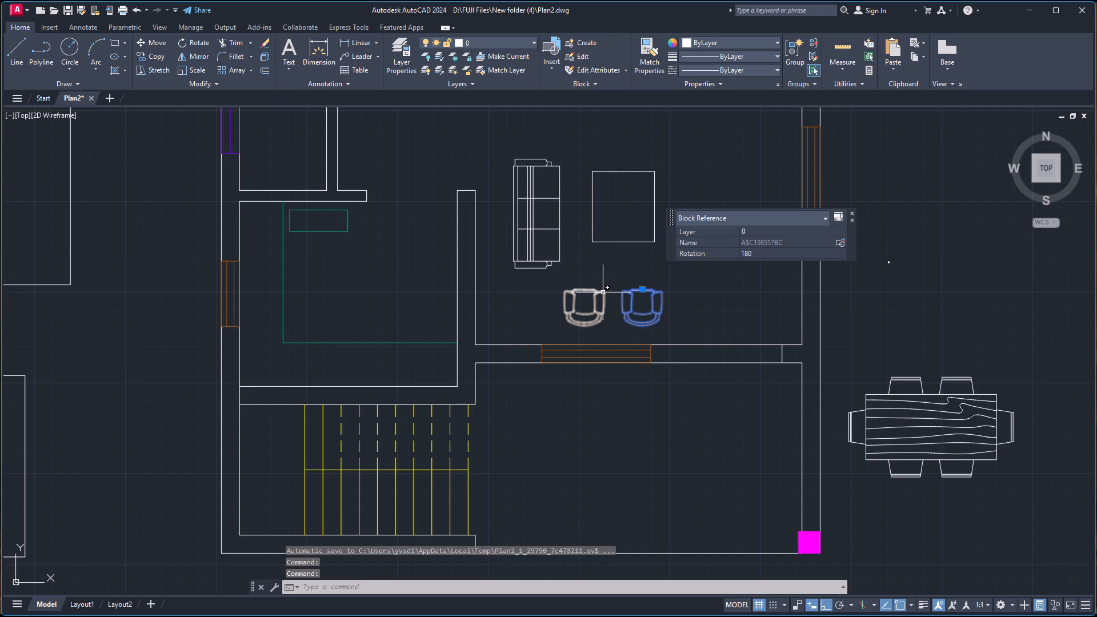
click(597, 293)
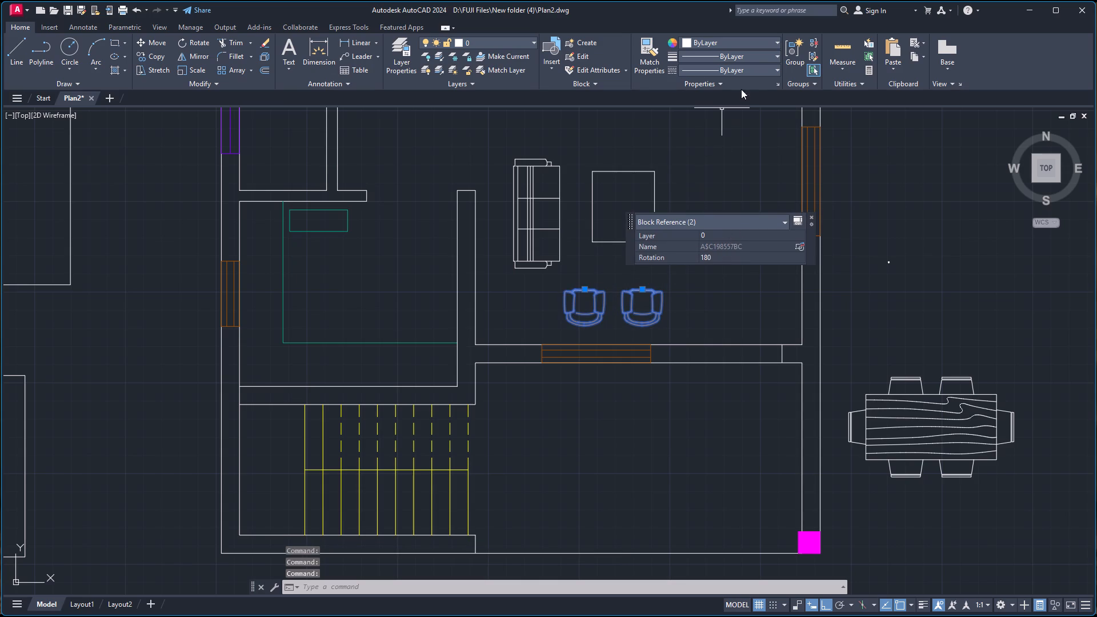
click(743, 39)
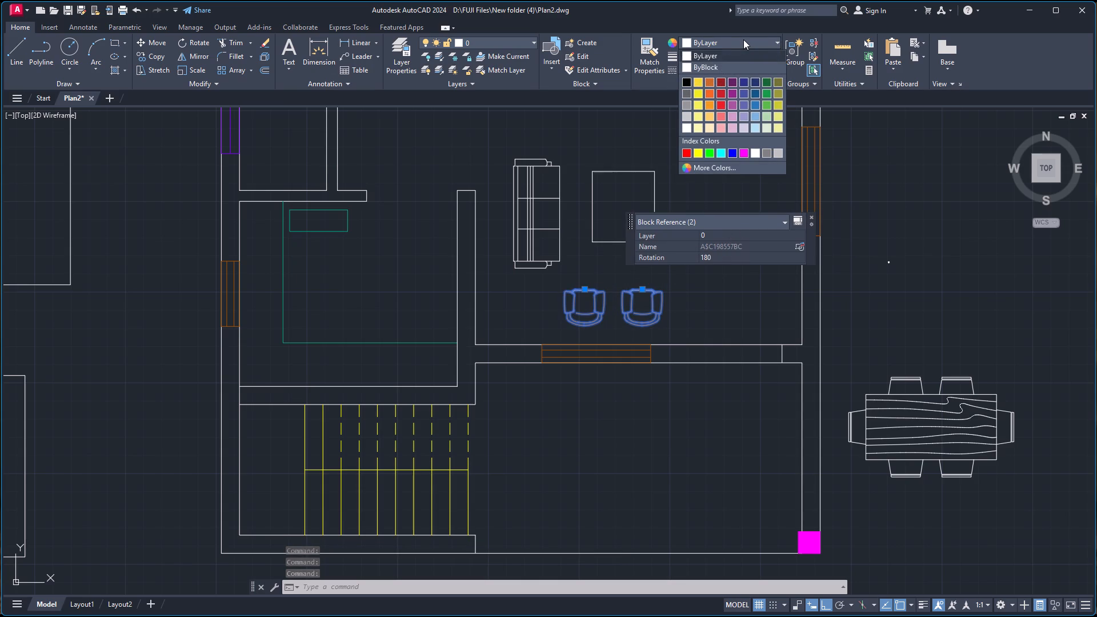
click(683, 126)
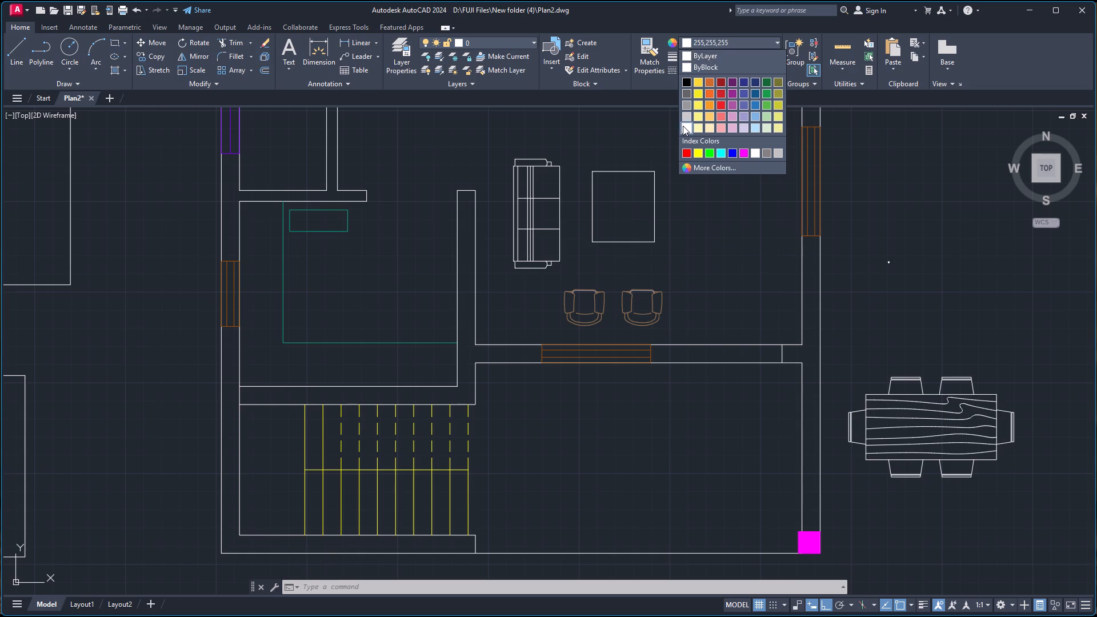
key(Escape)
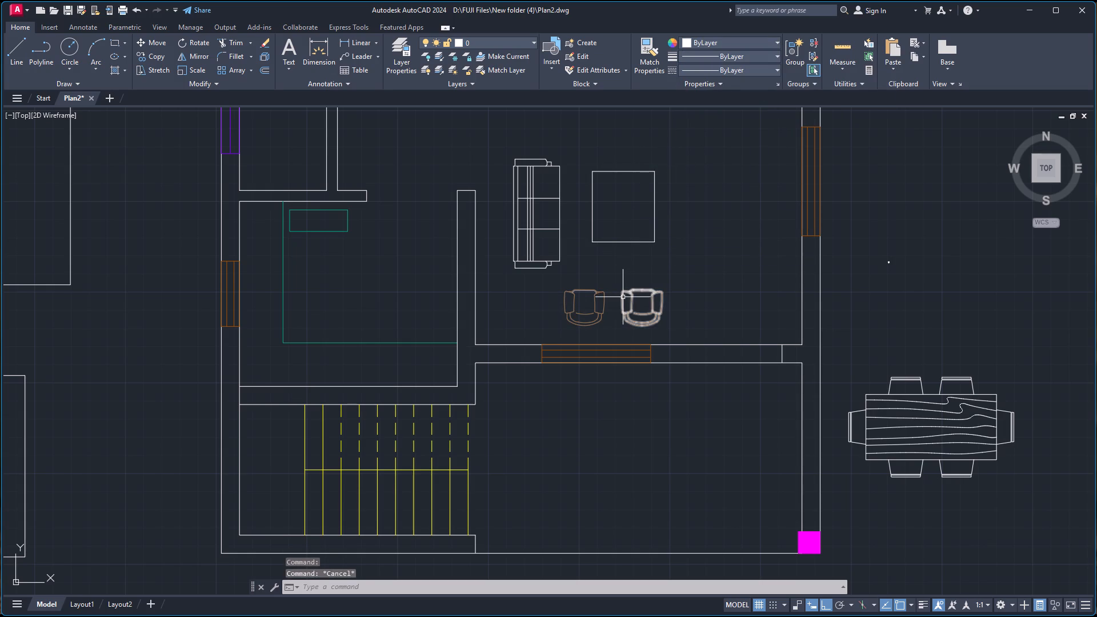
Open the armchair's block definition in the Block Editor.
click(623, 297)
double_click(623, 297)
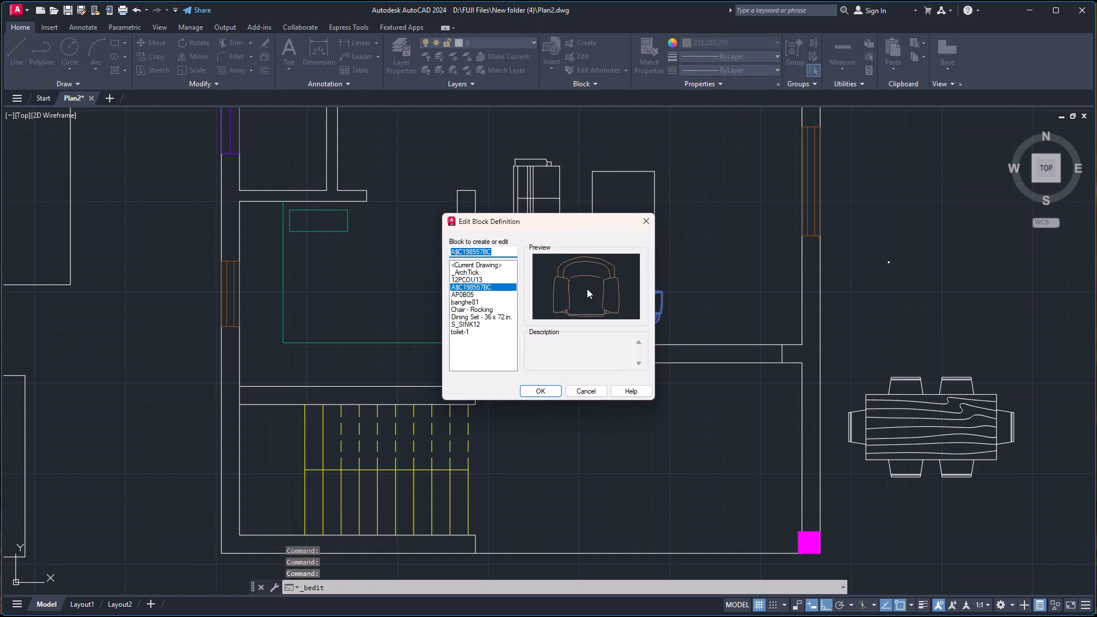
click(551, 387)
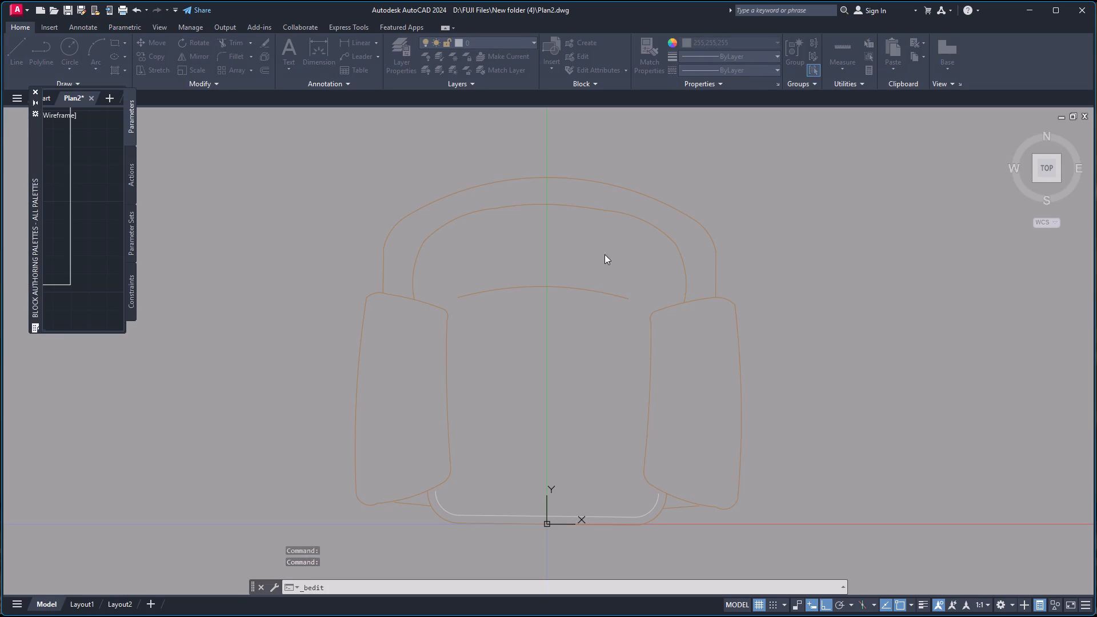
Set the colour of all the armchair's linework to White, including the rounded corner of its west armrest.
click(539, 201)
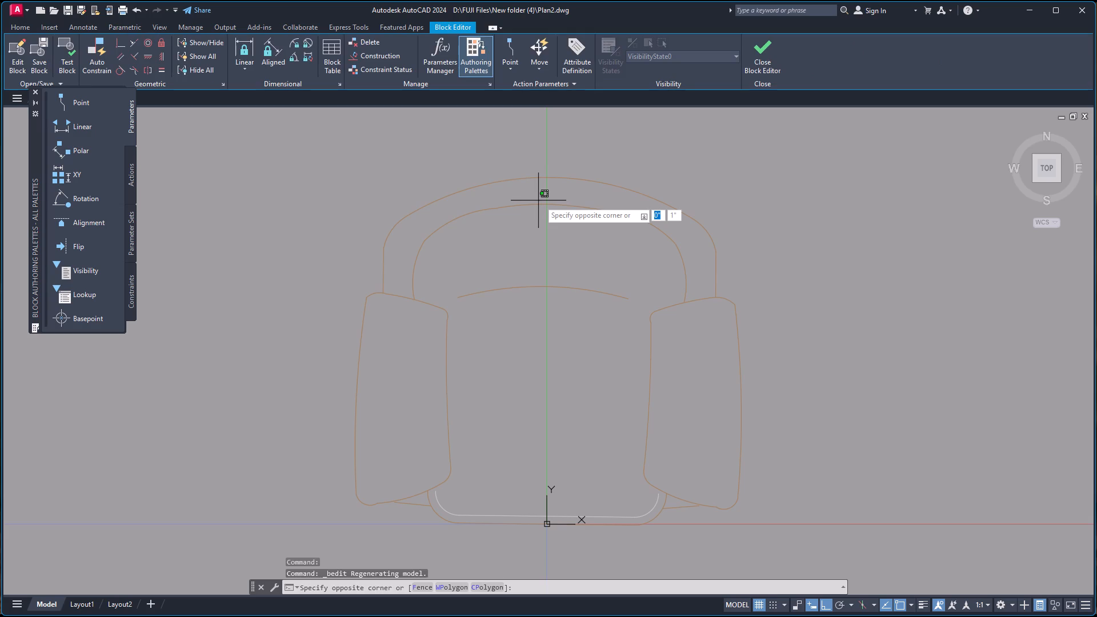
key(Escape)
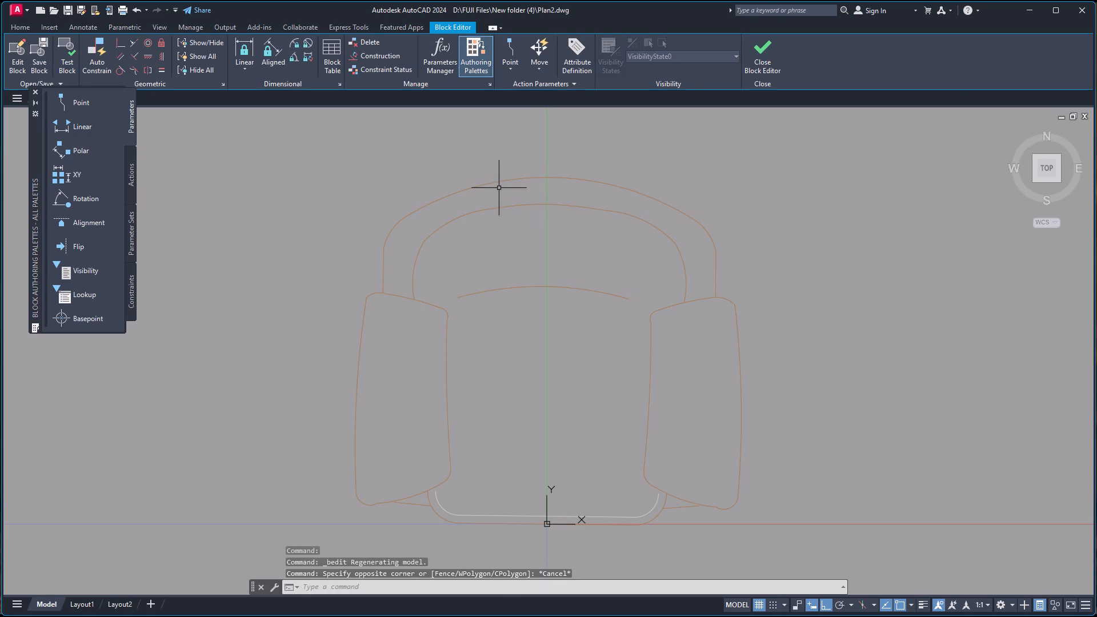
click(498, 182)
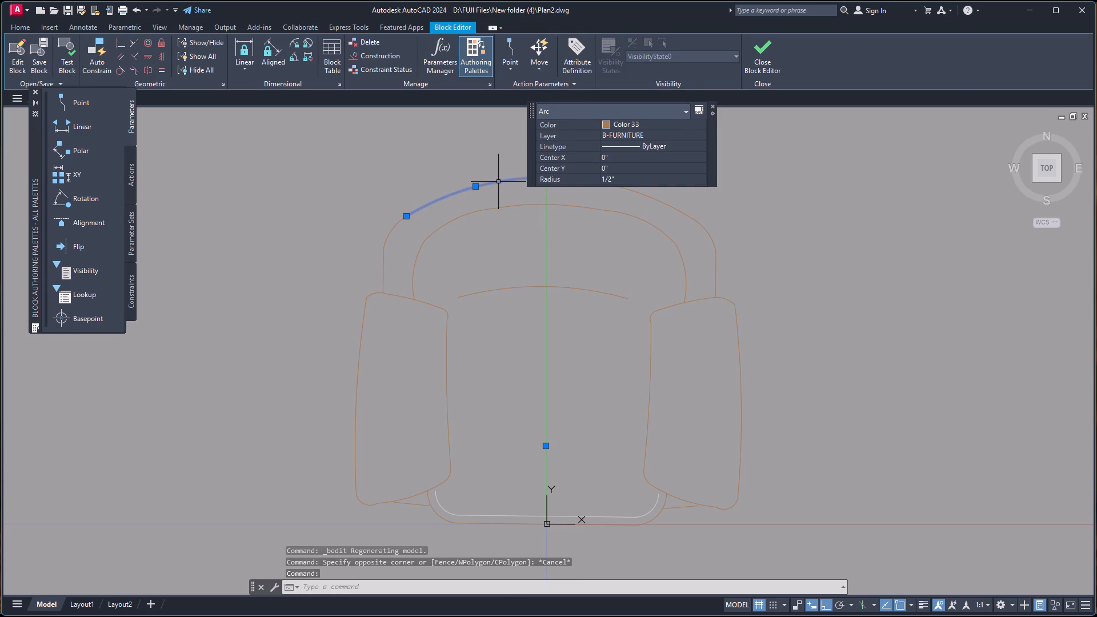
key(Escape)
click(361, 163)
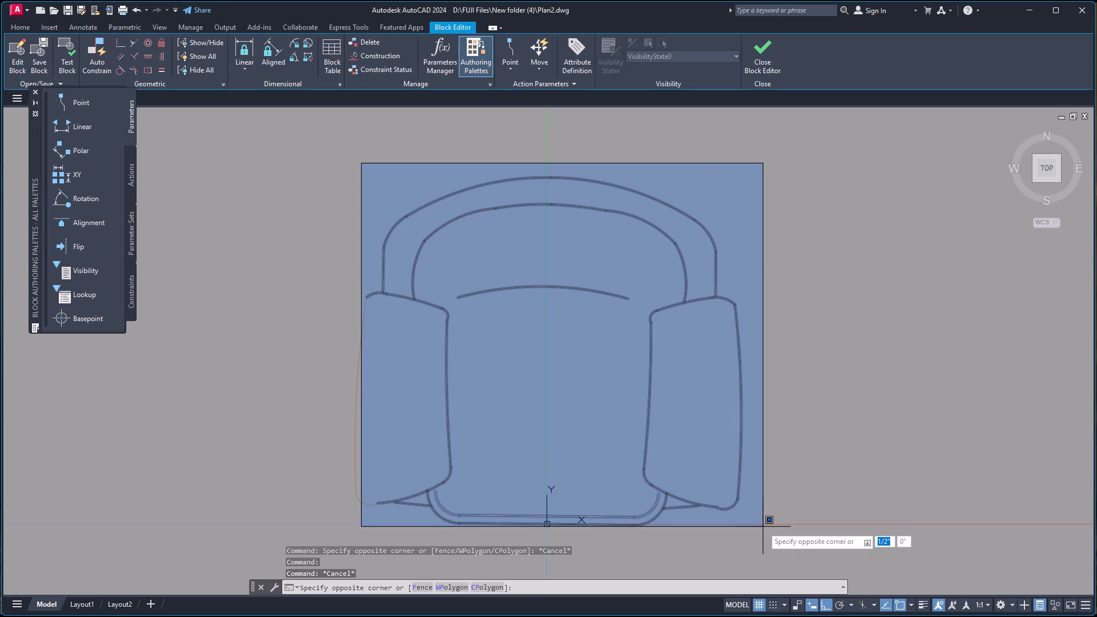
click(763, 527)
click(355, 416)
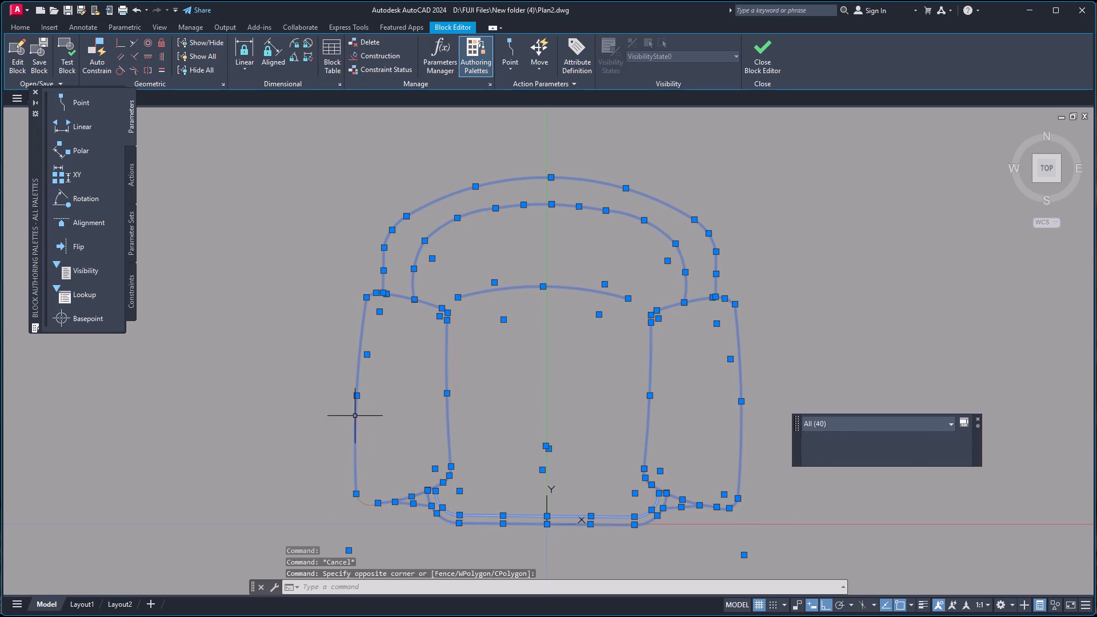
click(360, 499)
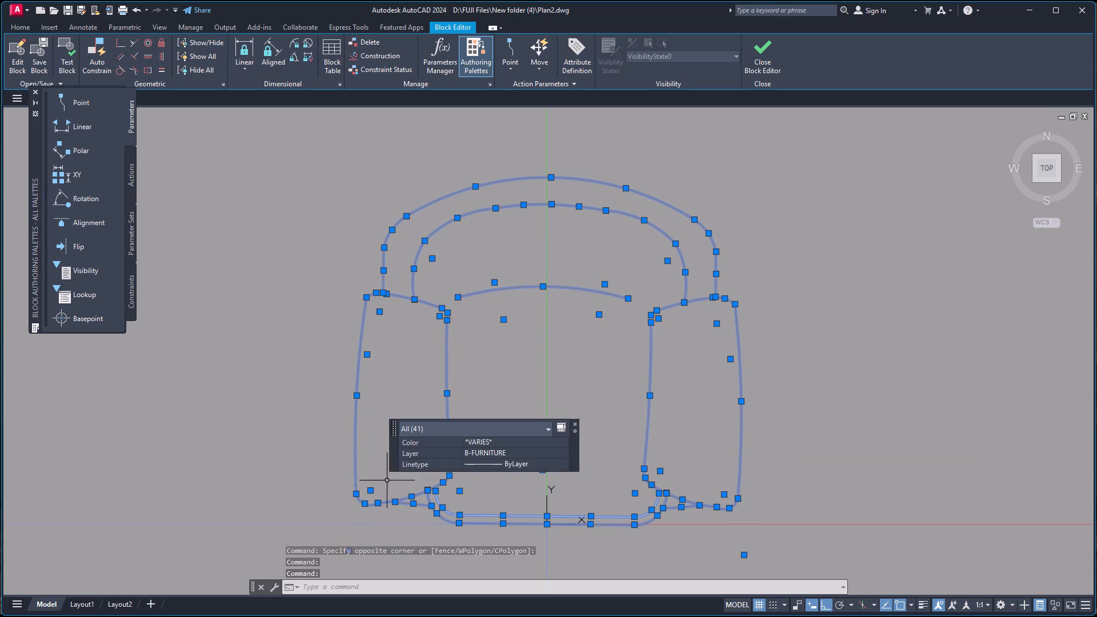
double_click(493, 442)
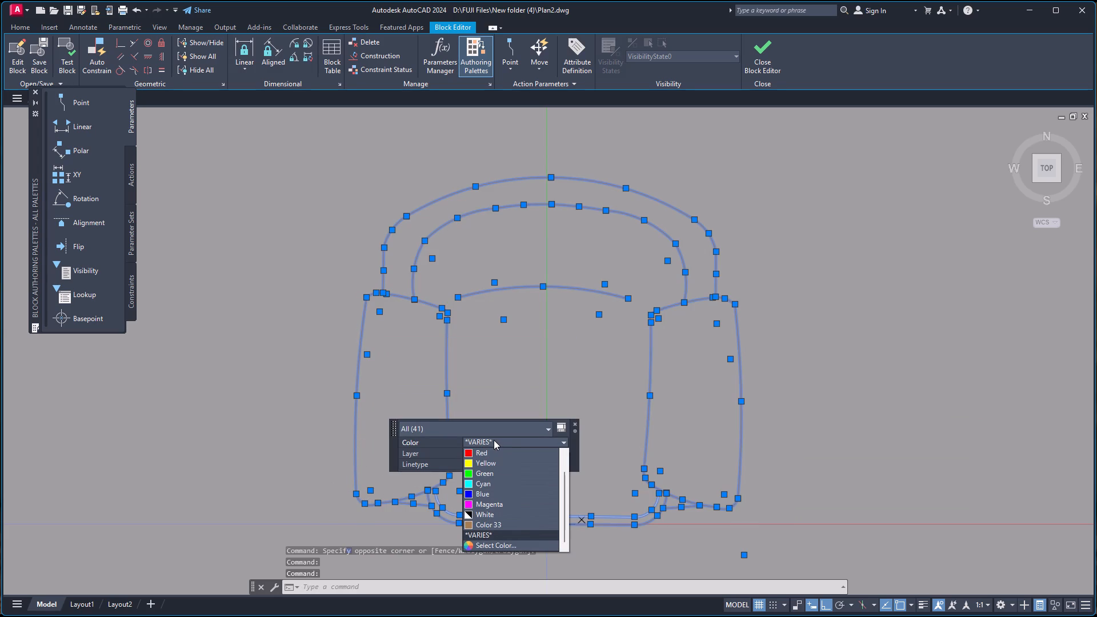
click(481, 511)
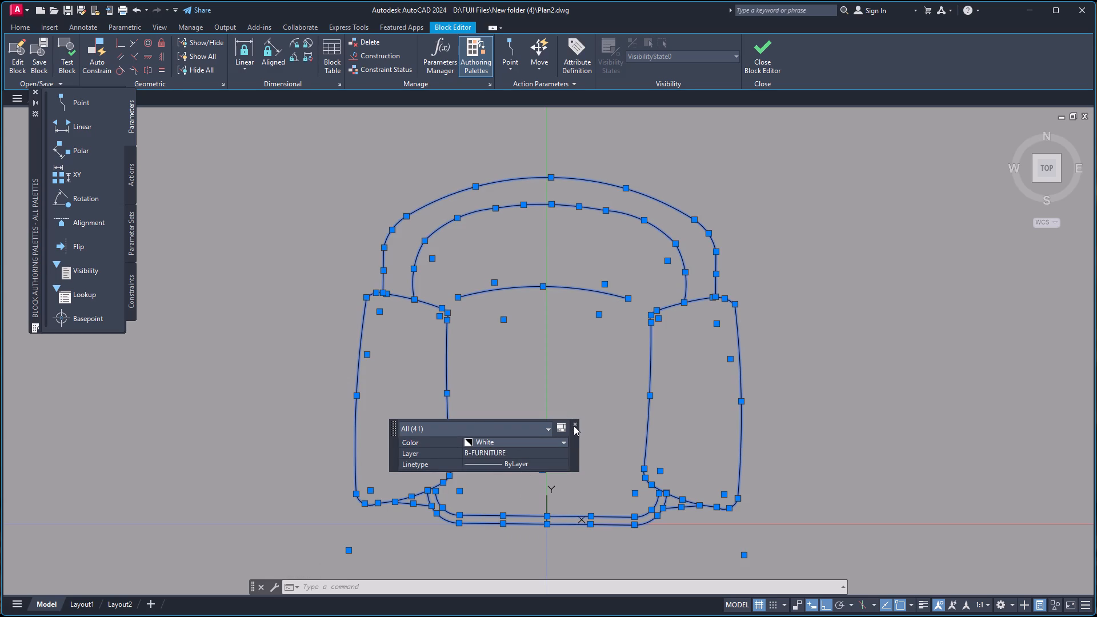
click(574, 423)
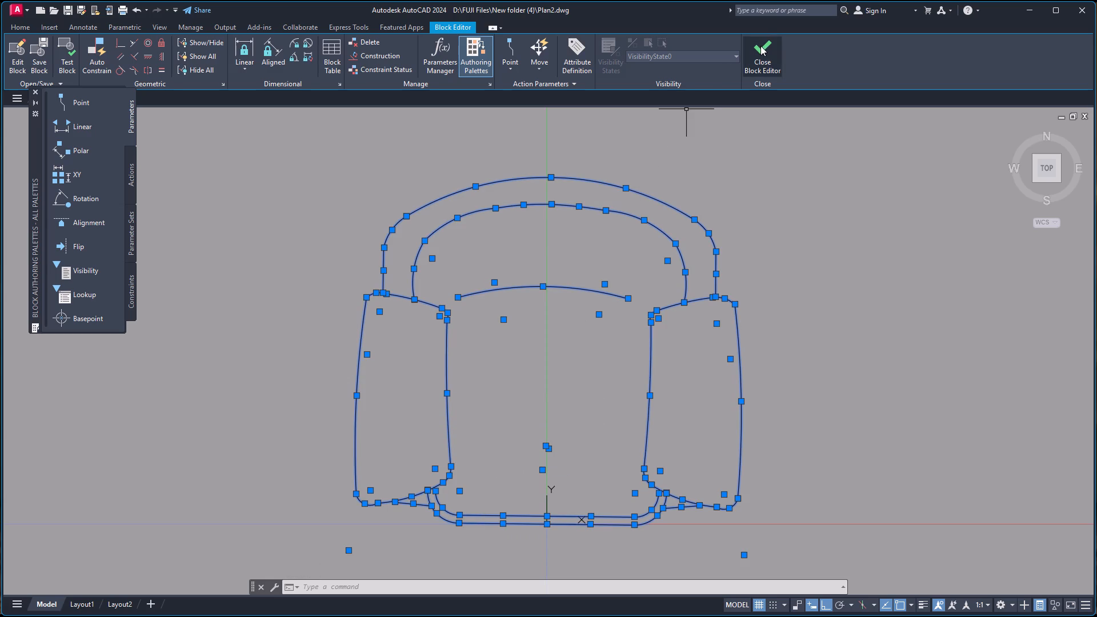
Close the Block Editor and save the changes to the armchair block.
click(760, 46)
click(618, 283)
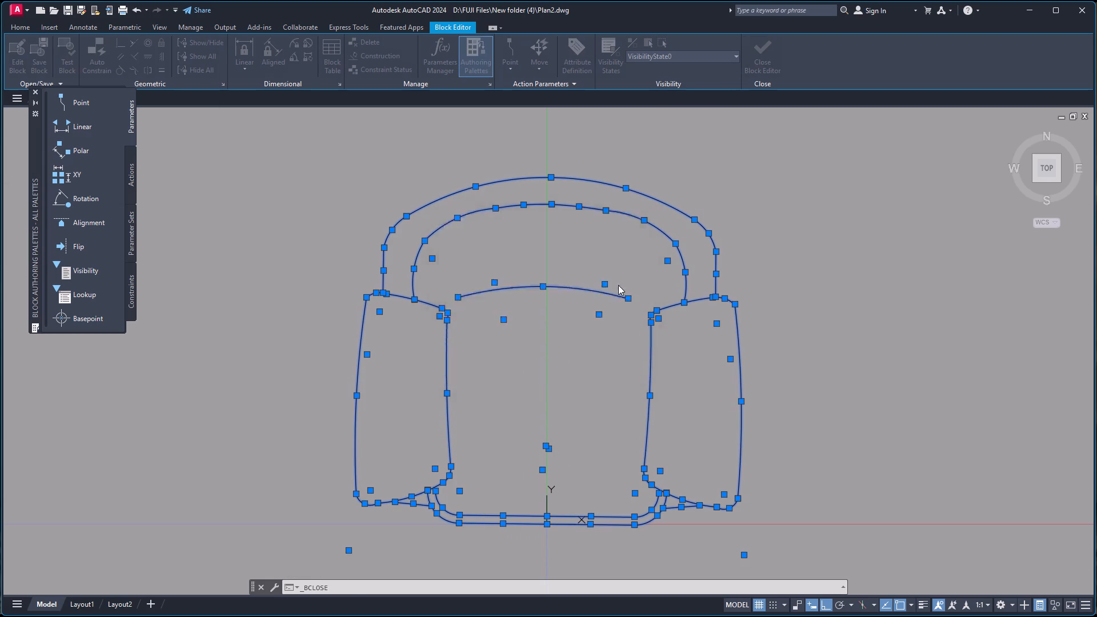
Copy the living room sofa about 8'-11 1/2" due east, to the other side of the square table.
scroll(696, 196, down, 2)
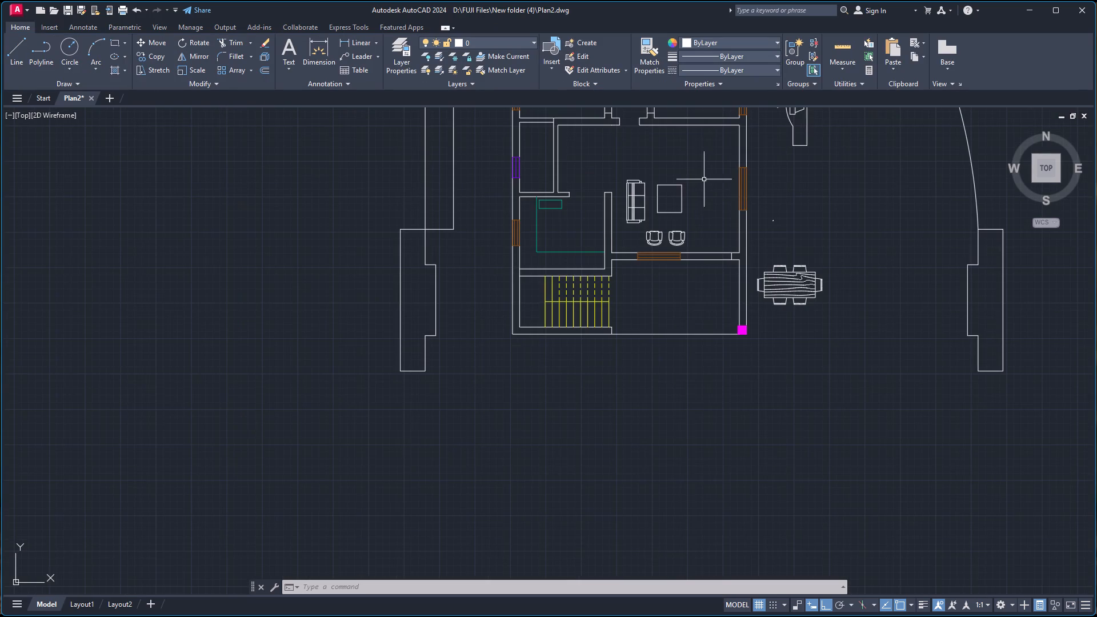
scroll(704, 146, down, 1)
scroll(716, 123, up, 3)
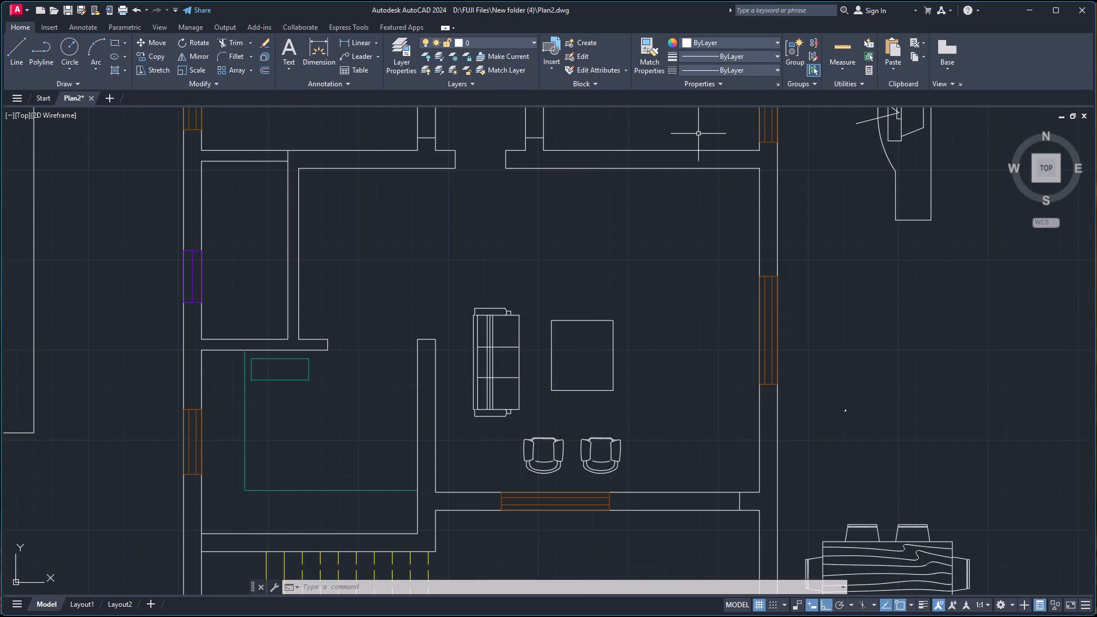
click(490, 310)
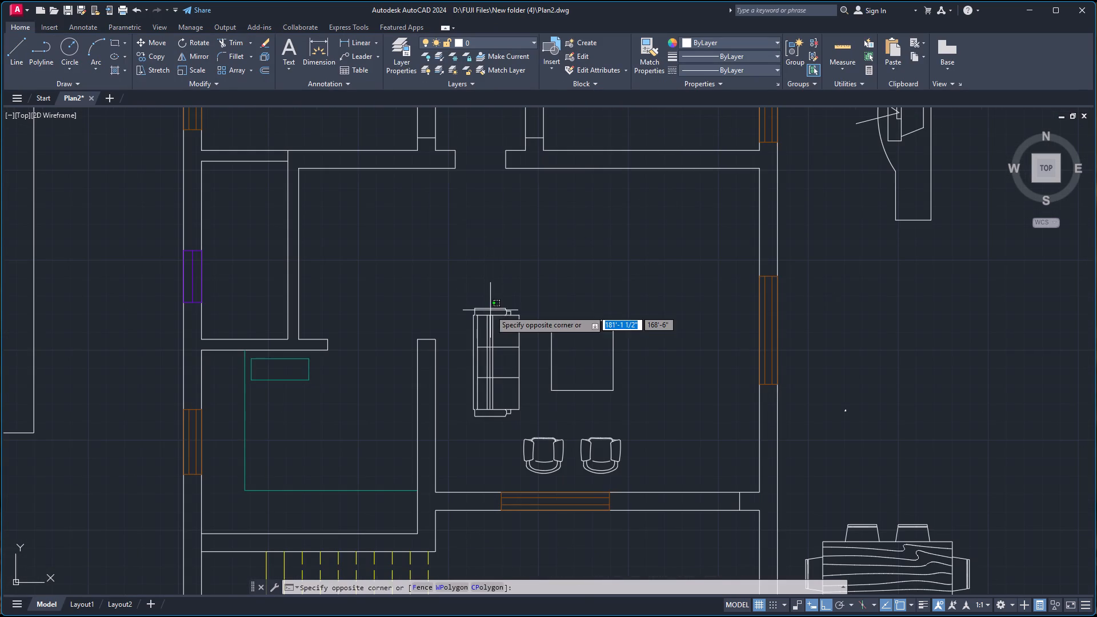
click(507, 336)
click(518, 335)
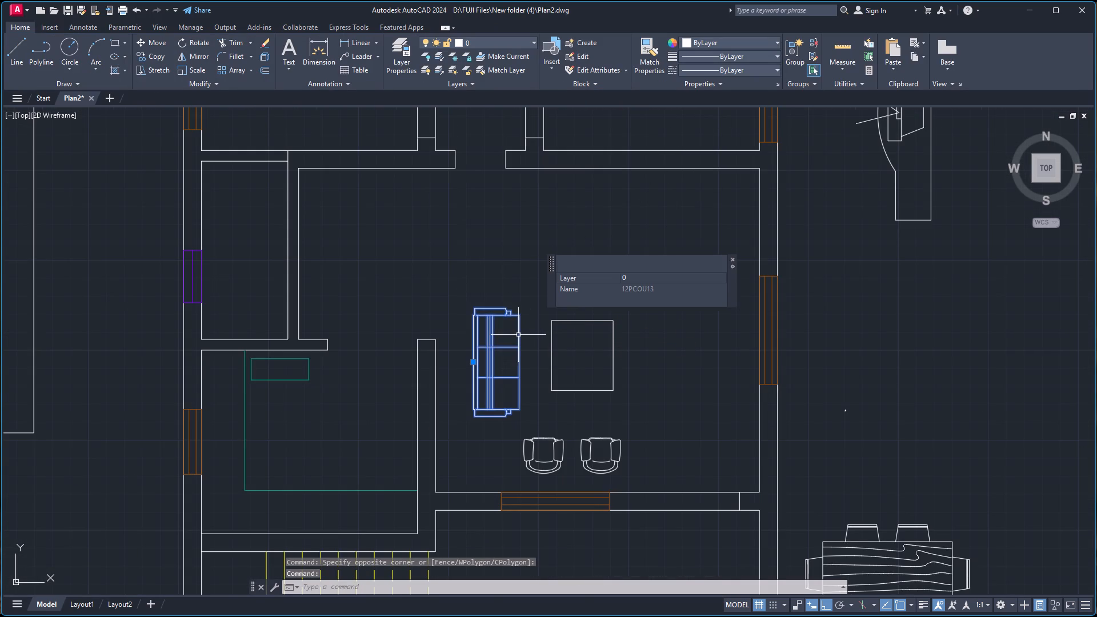
key(c)
key(o)
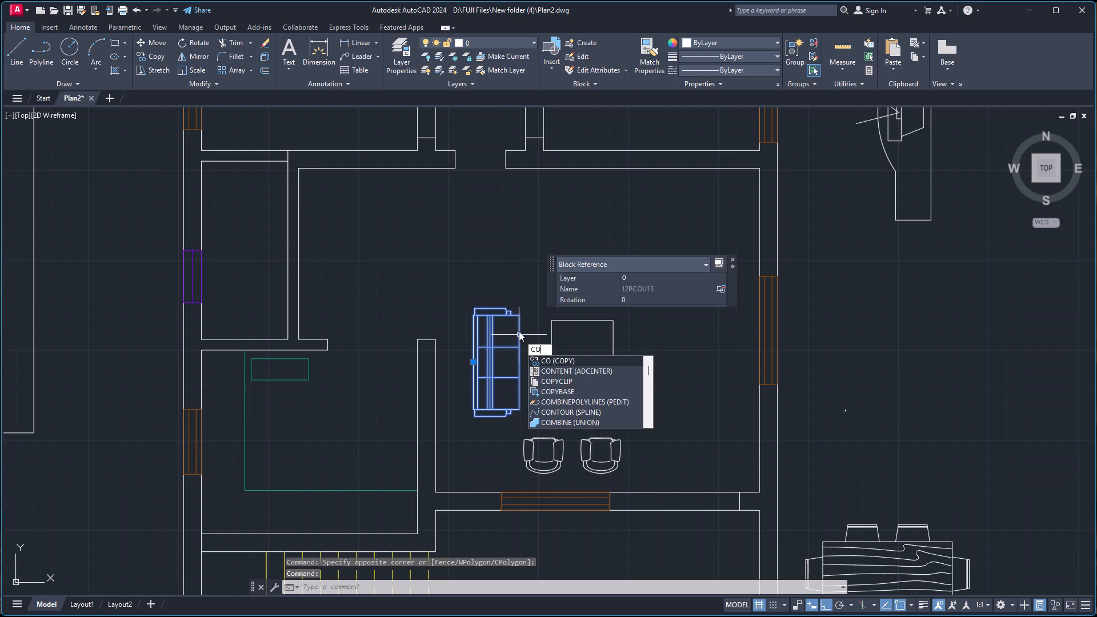
key(Return)
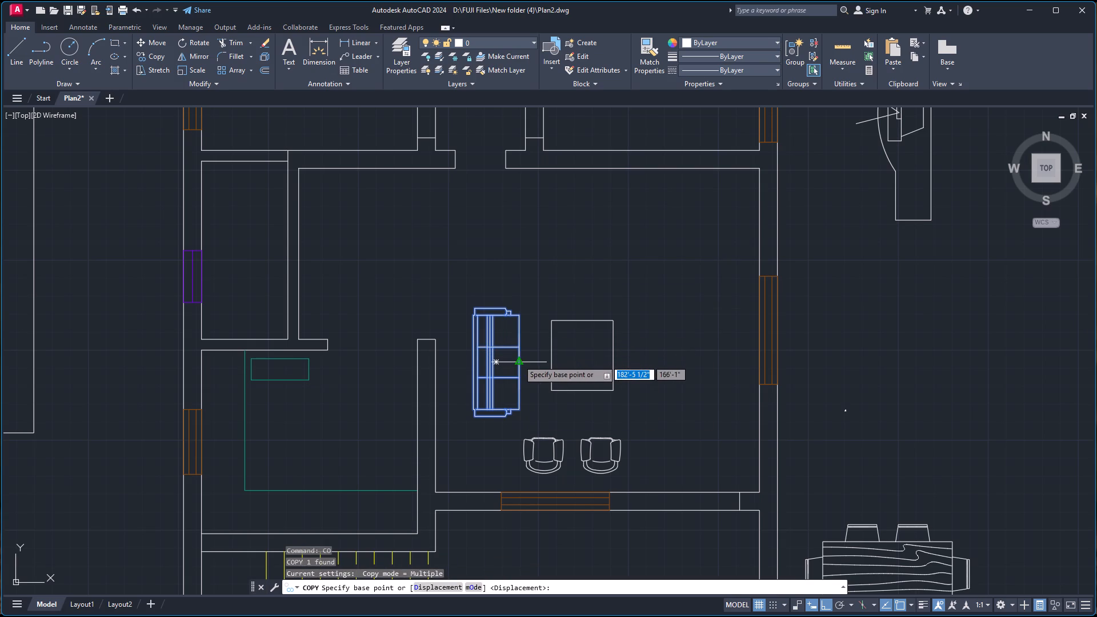
click(518, 360)
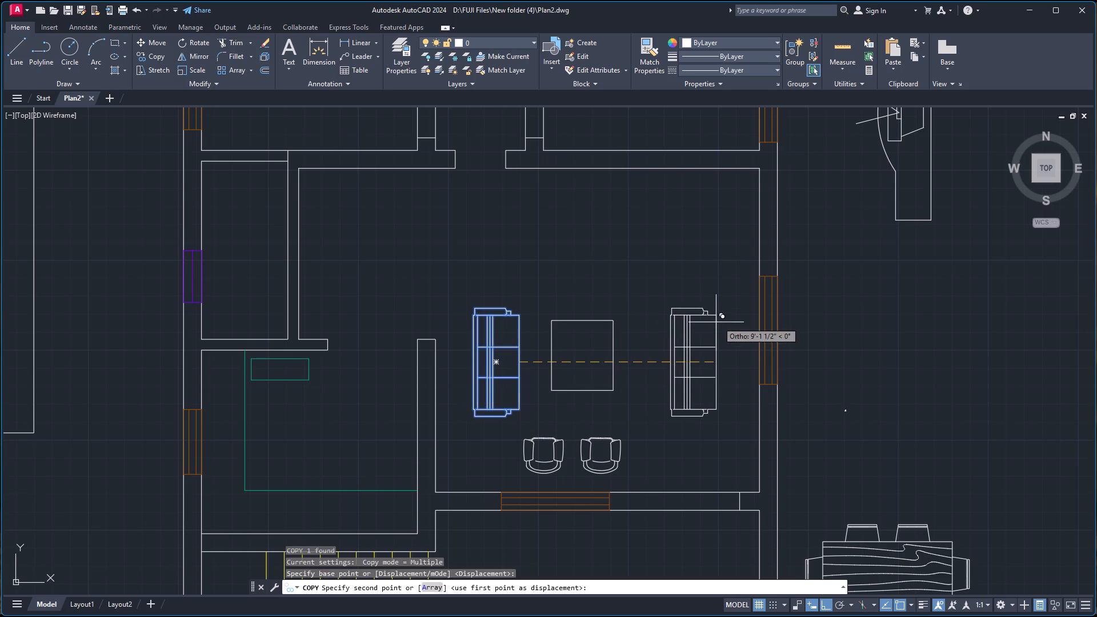
click(713, 366)
key(Escape)
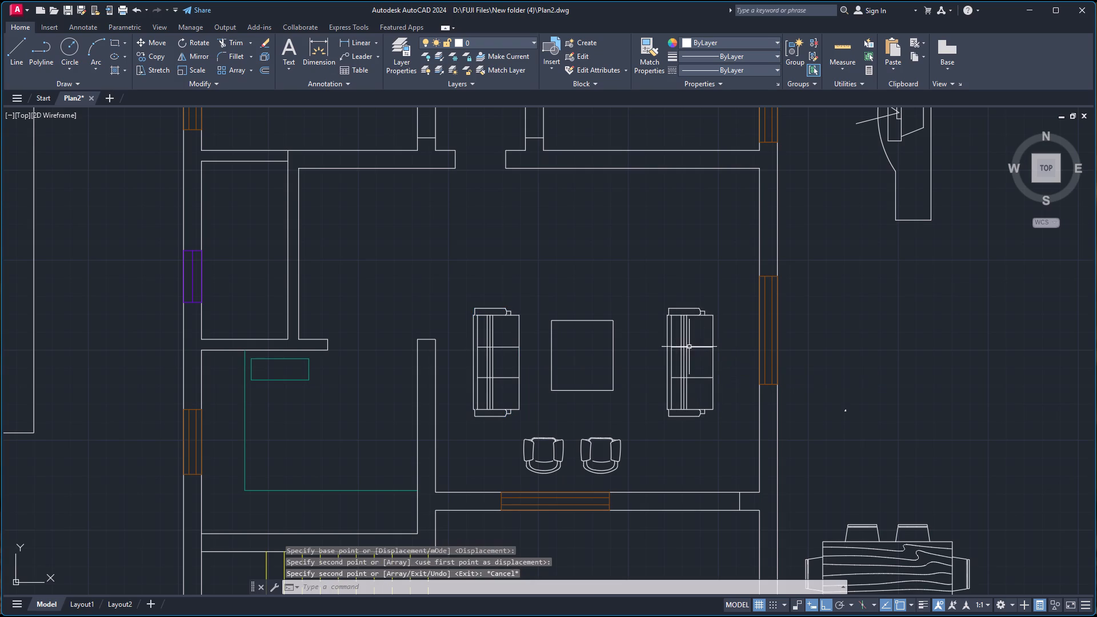
Rotate the copied sofa 180° about the midpoint of its back edge so that it faces the table.
click(672, 349)
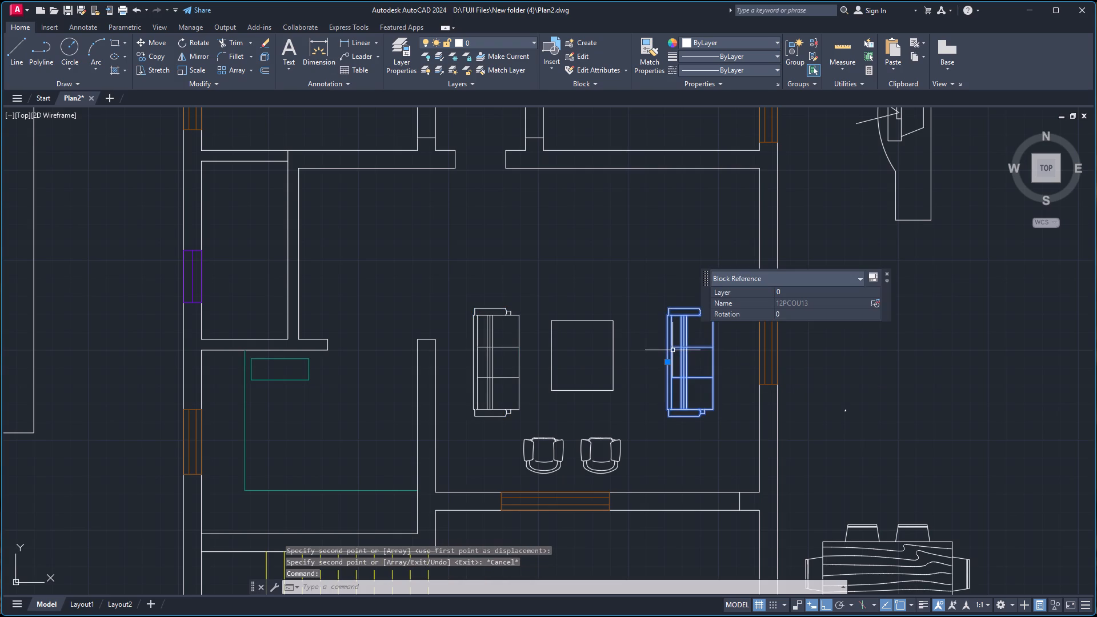
text(ro)
key(Return)
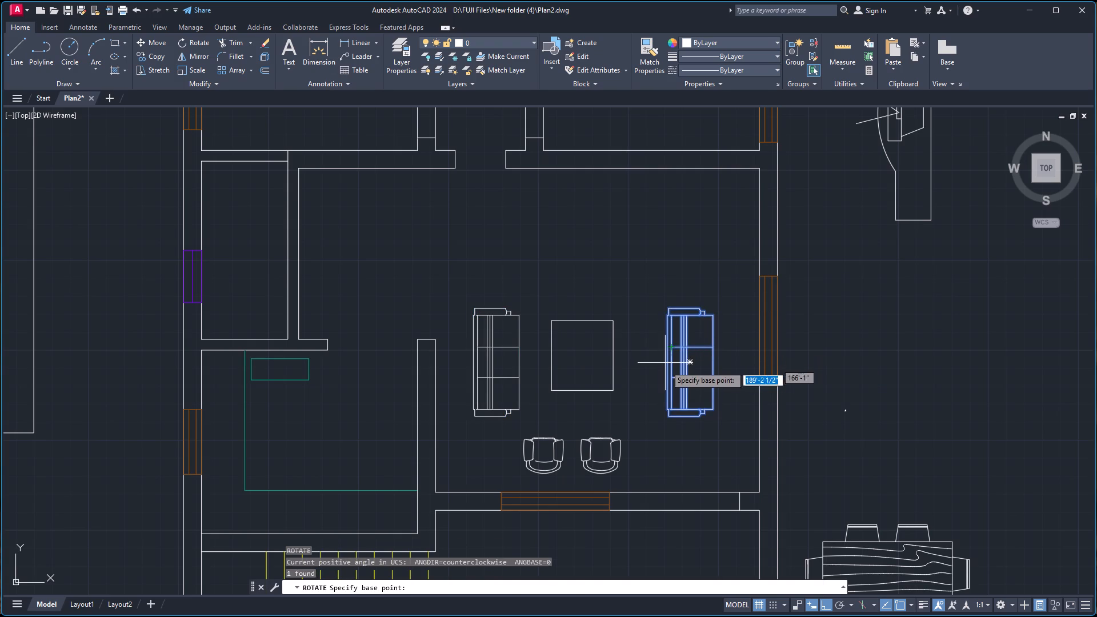
click(667, 363)
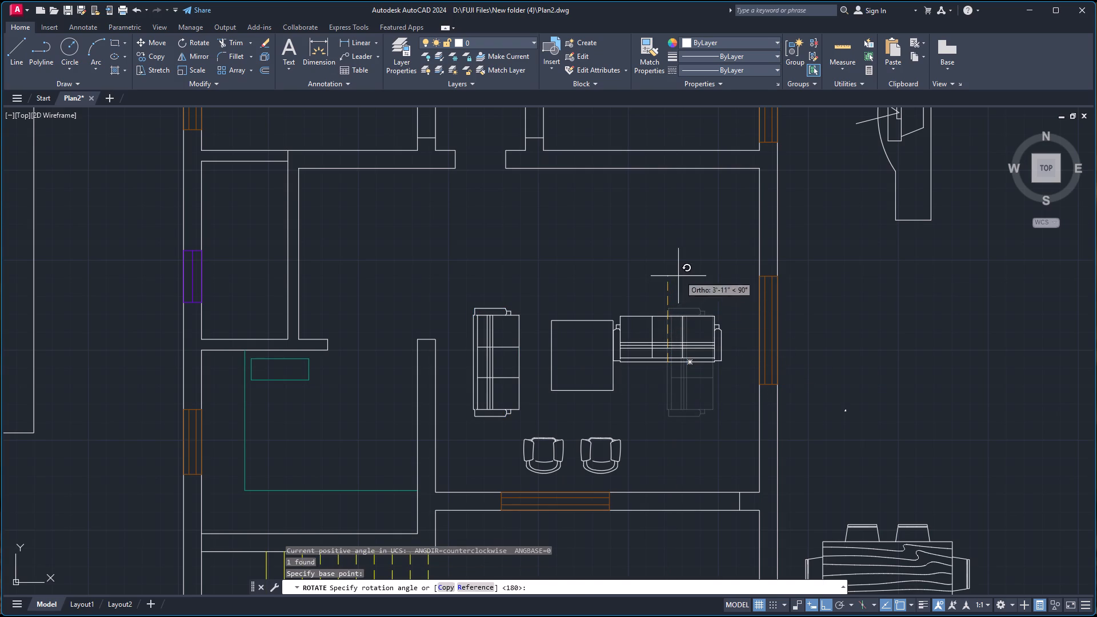
click(575, 312)
Move the rotated sofa about 4'-2 1/2" north-east, placing its back beside the living room's east wall window.
click(663, 360)
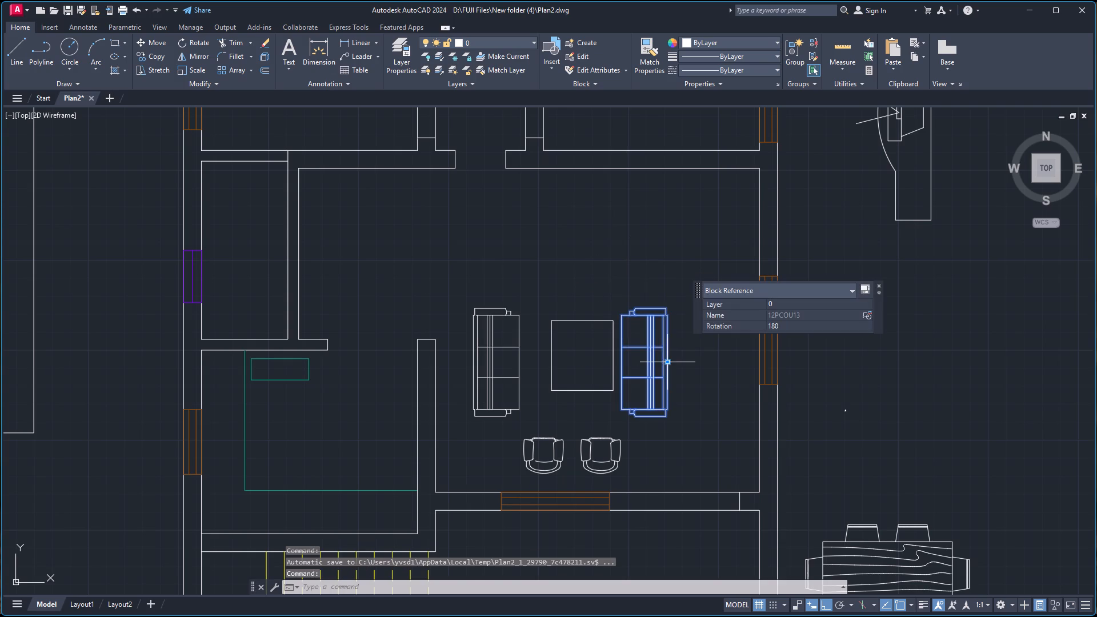
click(664, 361)
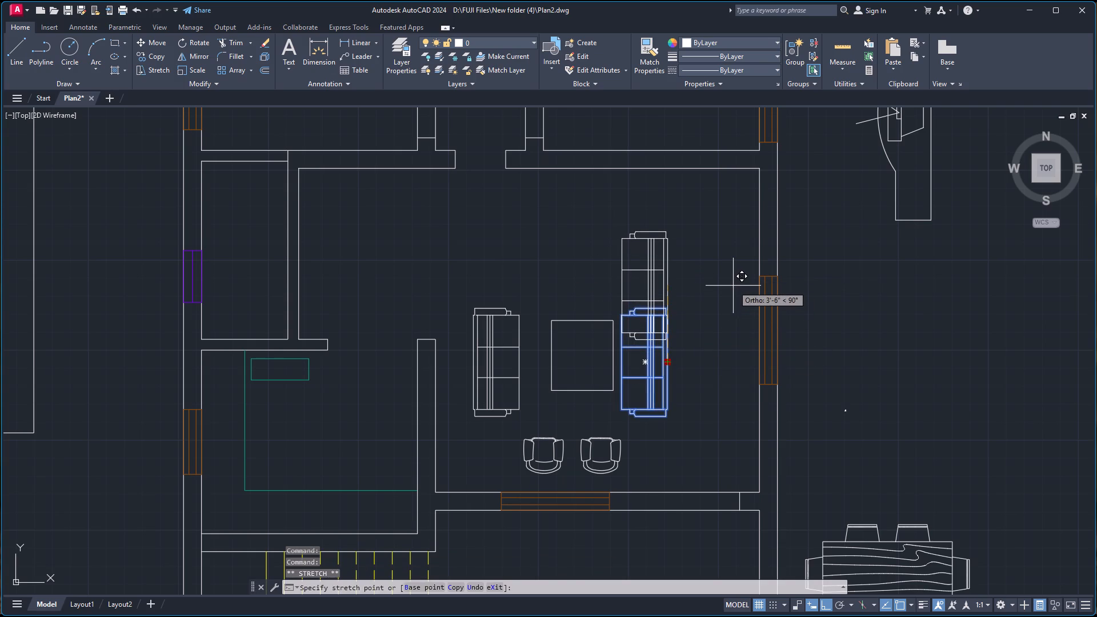
key(F8)
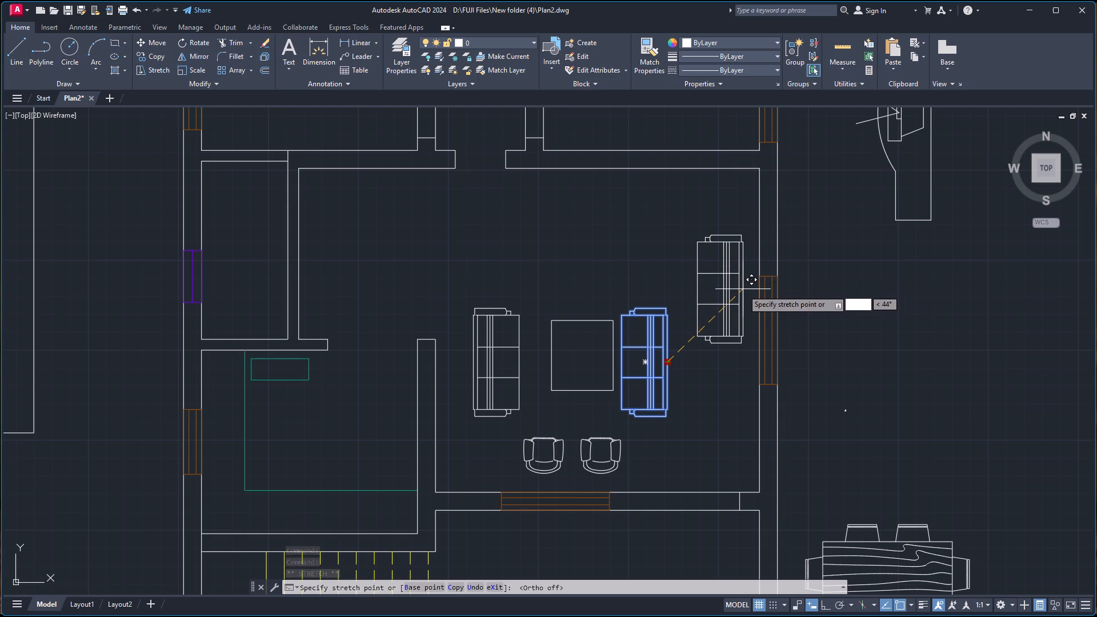
click(748, 320)
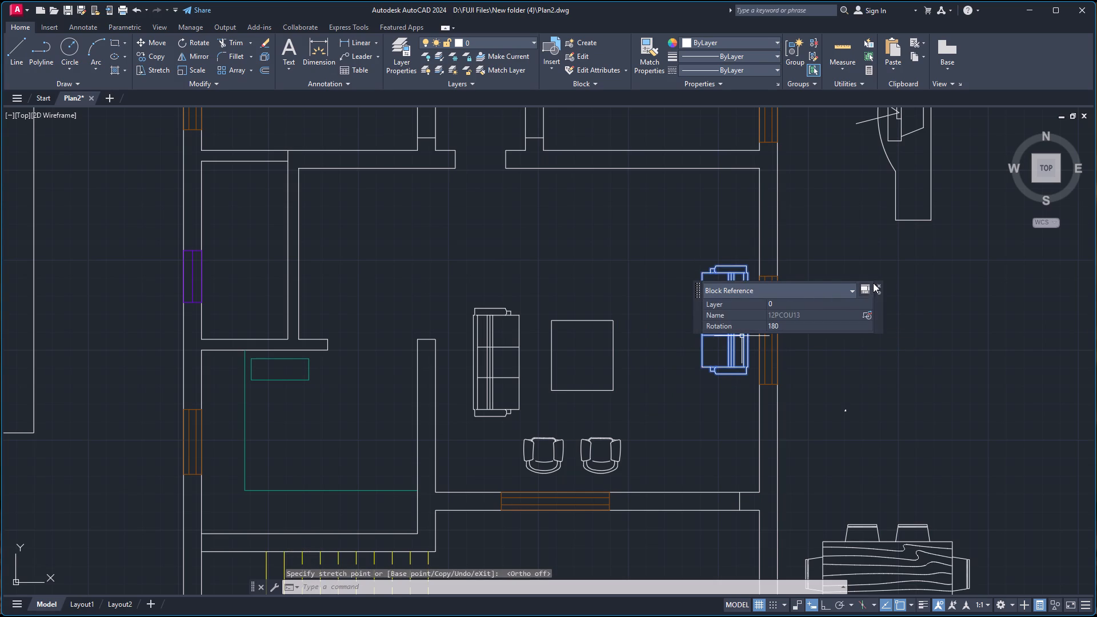
click(876, 285)
click(879, 285)
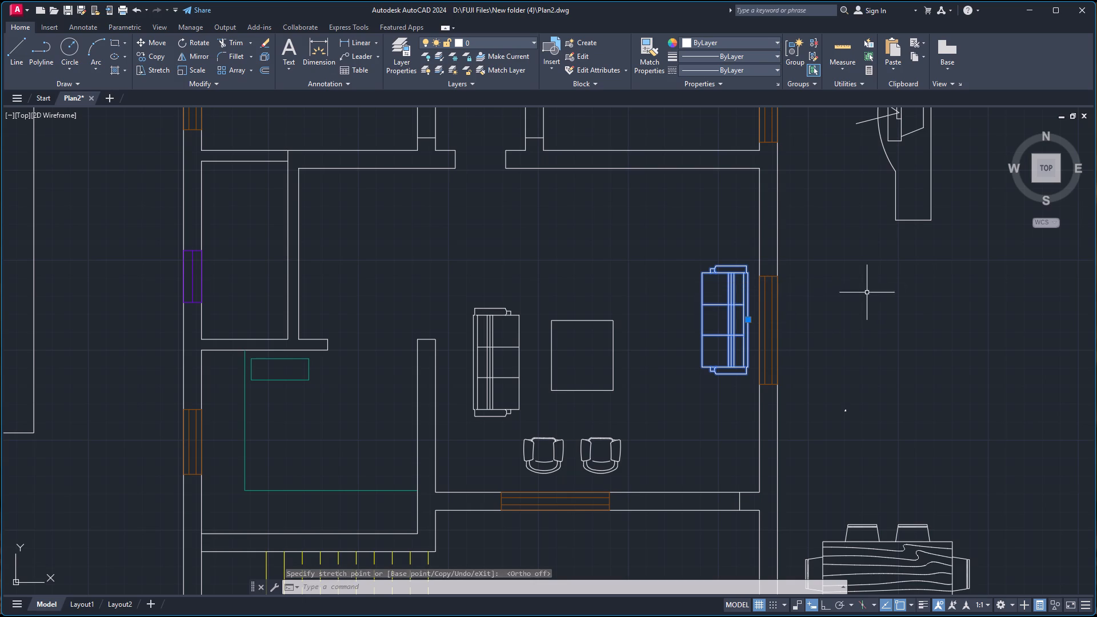
key(Escape)
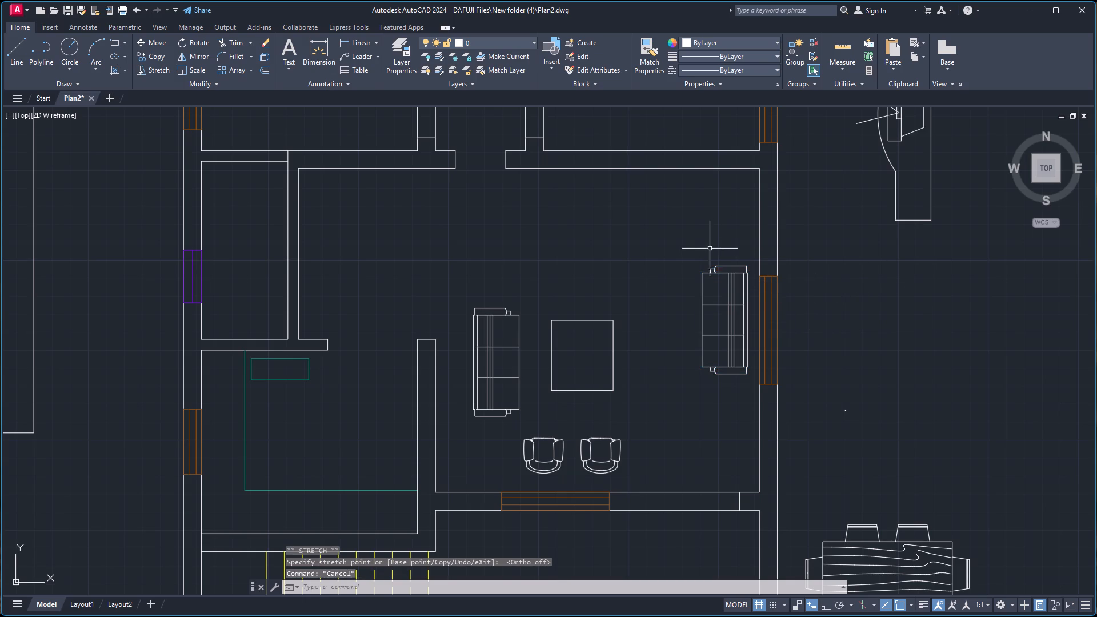
Move the other sofa south-west so that its back sits close to the living room's west wall.
scroll(642, 247, down, 1)
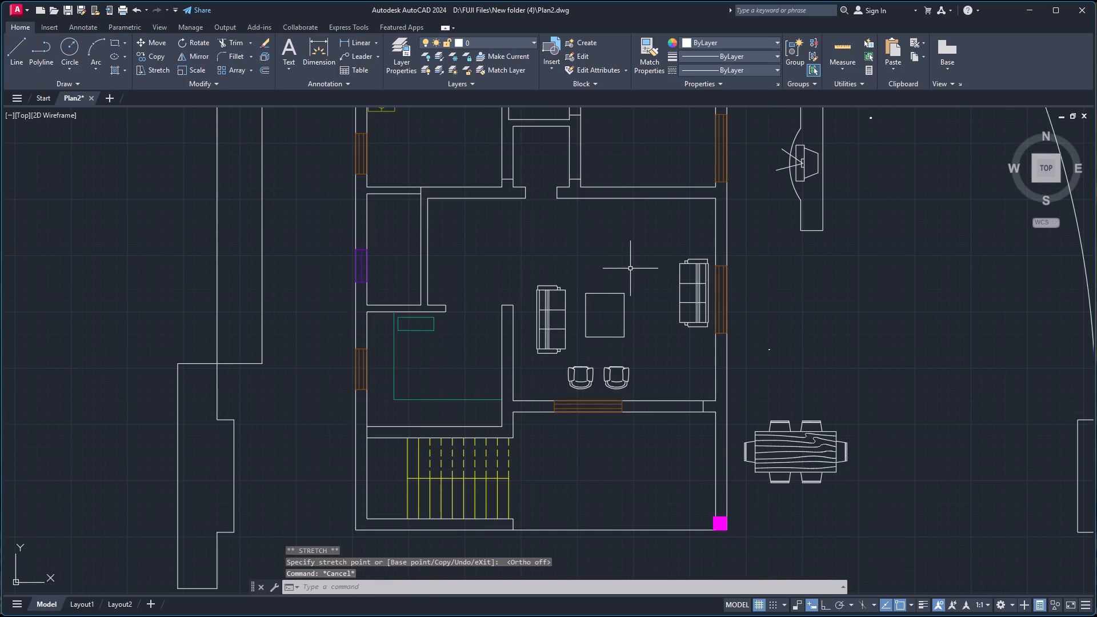
click(538, 317)
click(538, 319)
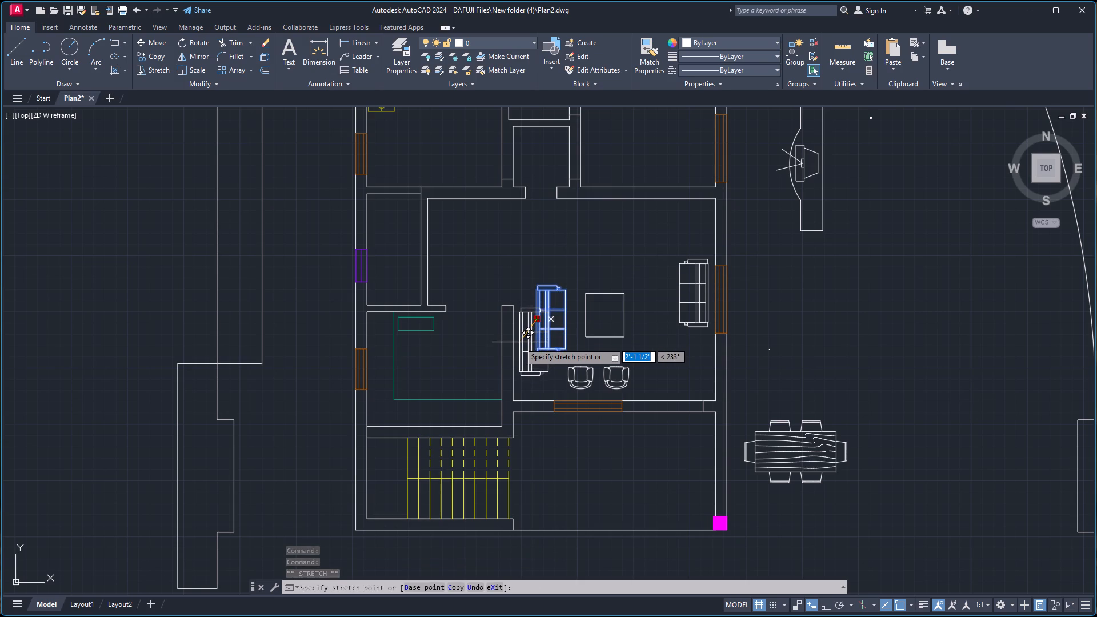
click(521, 339)
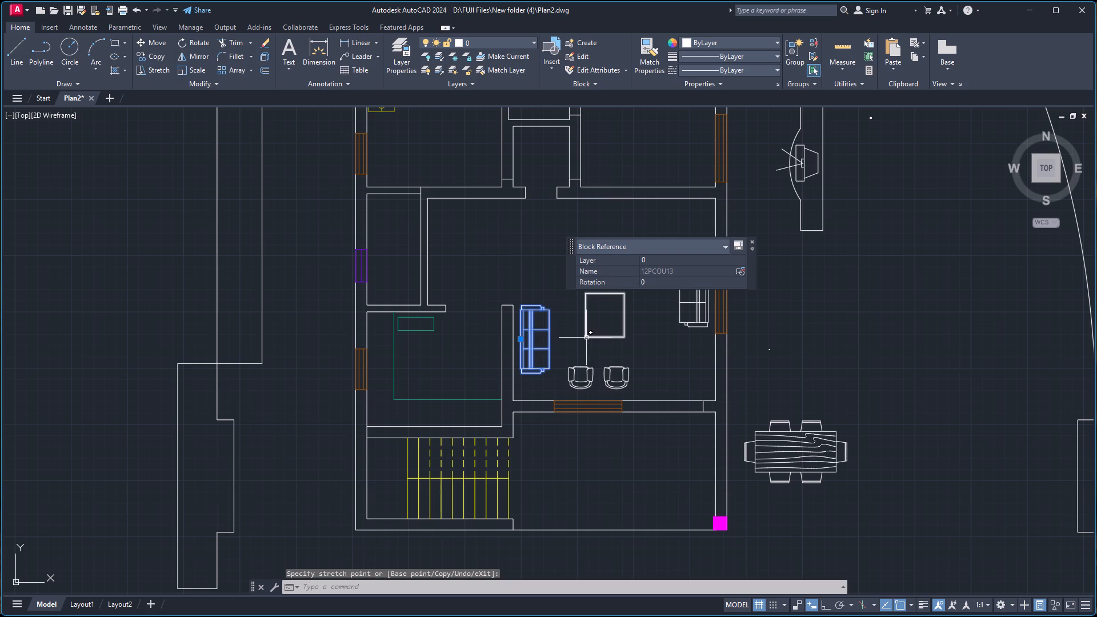
click(564, 360)
key(Escape)
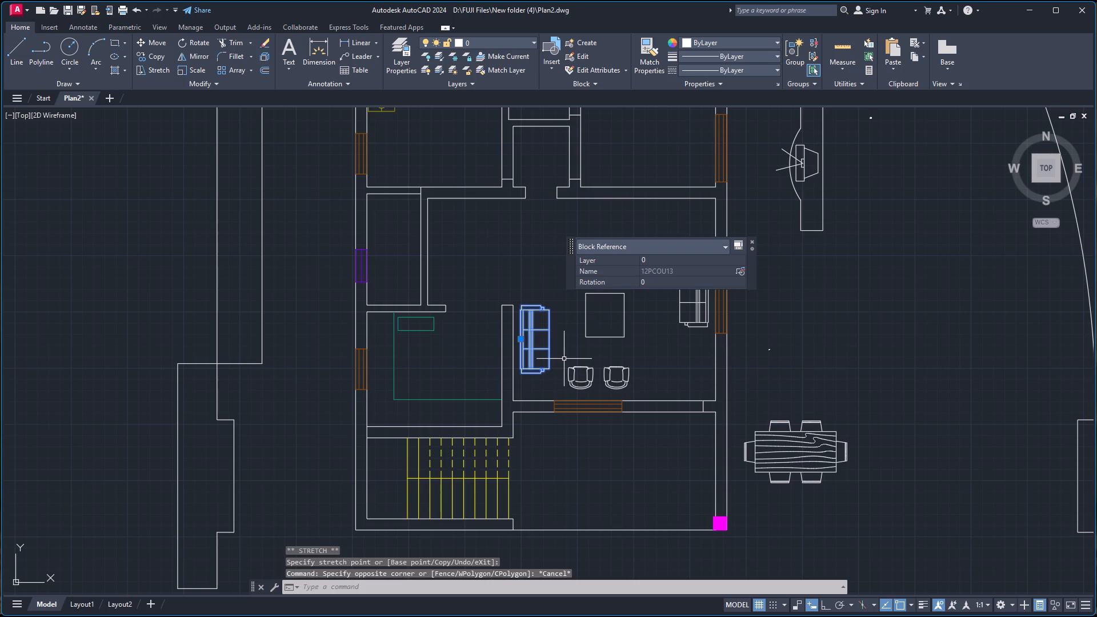
click(564, 359)
key(Escape)
key(Escape)
Shift both armchairs south-west, the west one by about 1'-0 1/2", keeping them level and side by side near the south window.
click(564, 358)
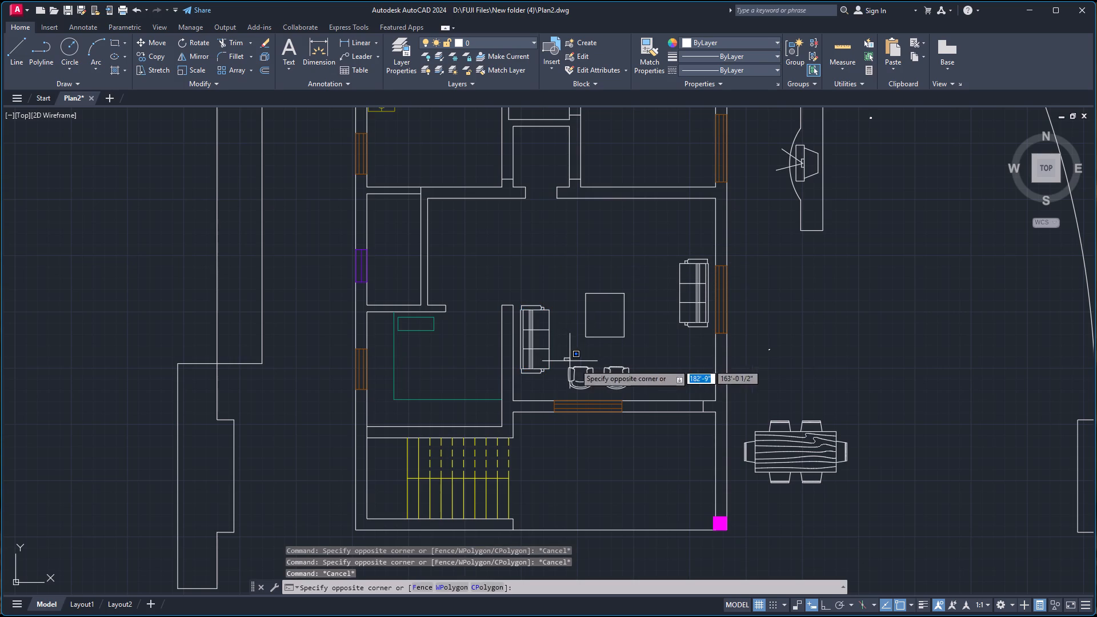
click(639, 392)
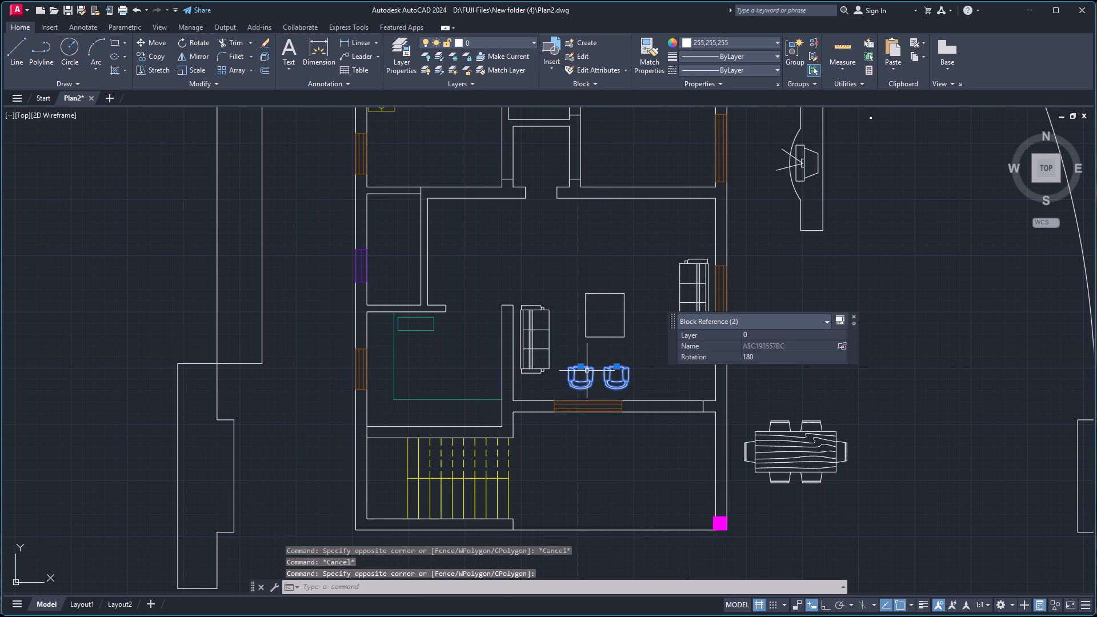
click(583, 367)
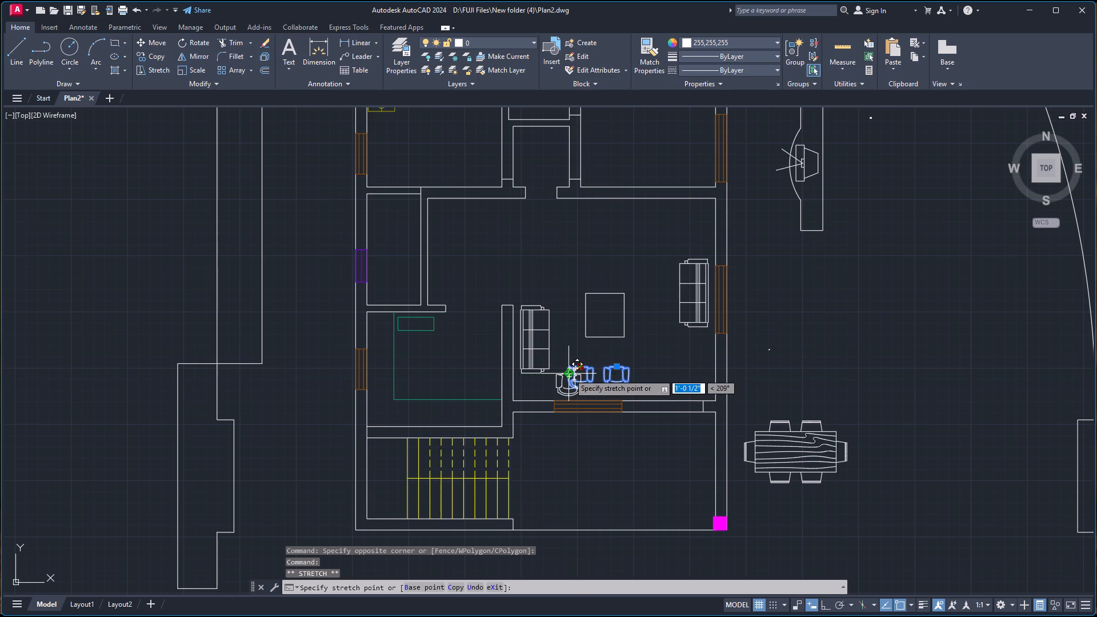
click(568, 374)
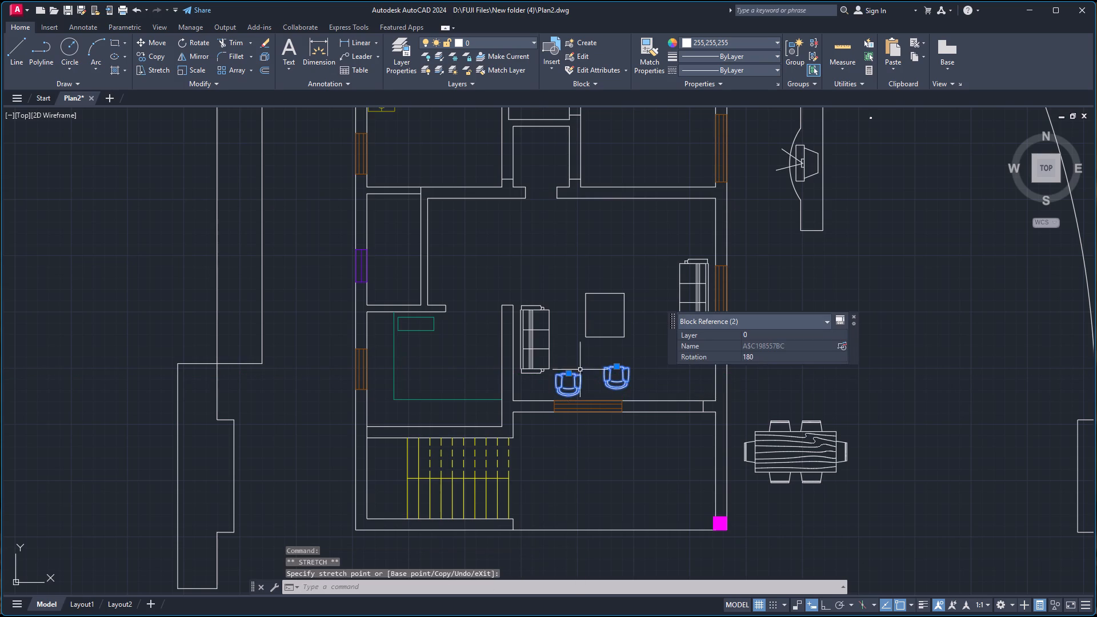
click(617, 368)
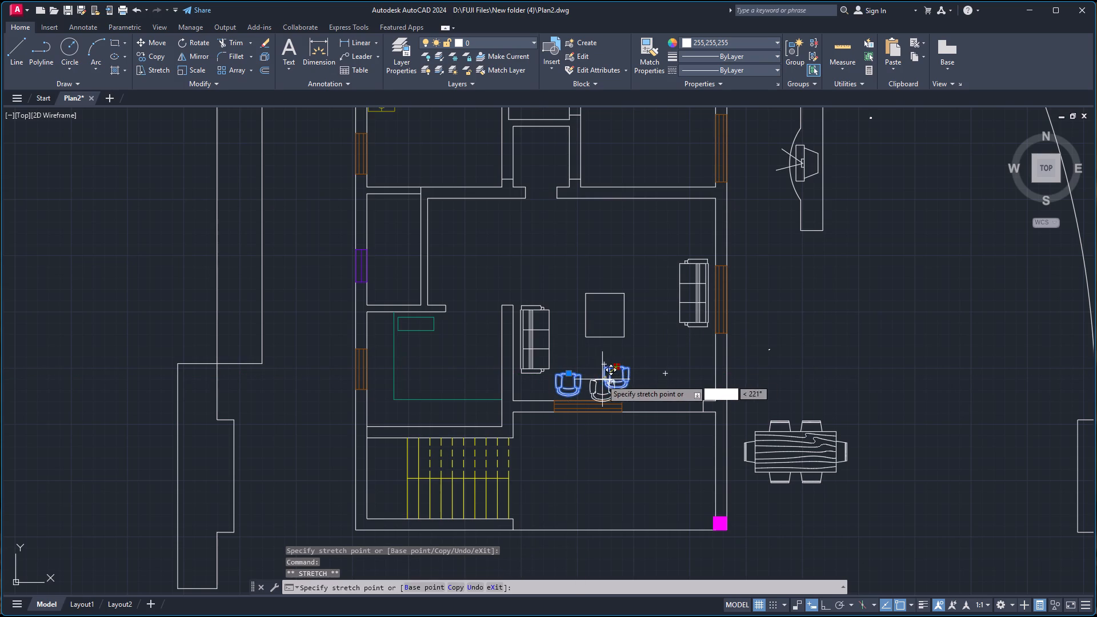
scroll(600, 370, up, 1)
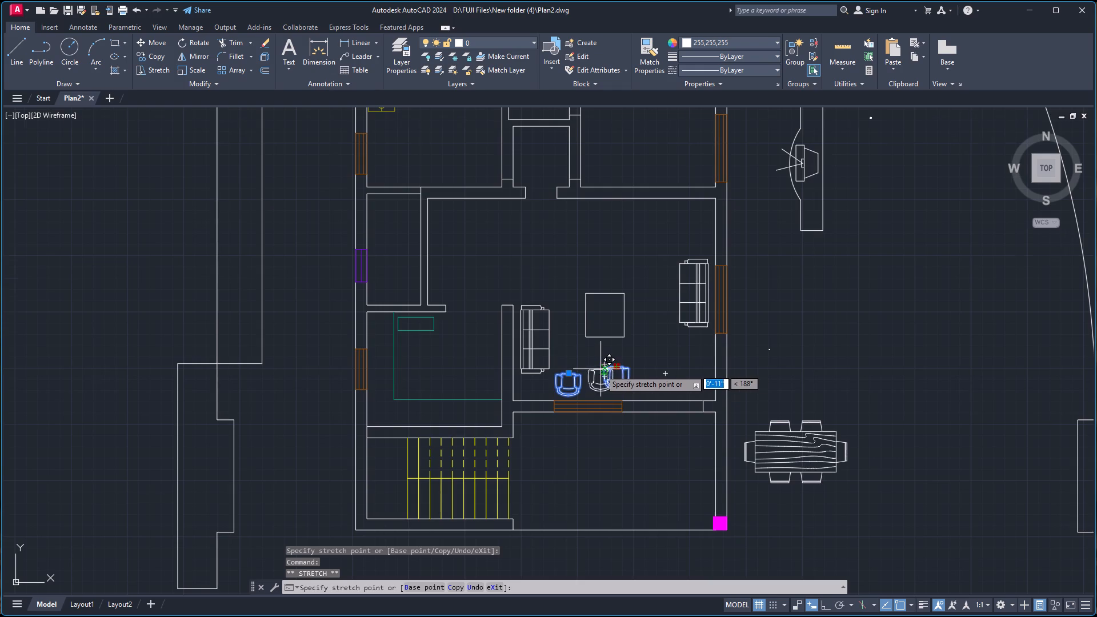
scroll(600, 370, up, 3)
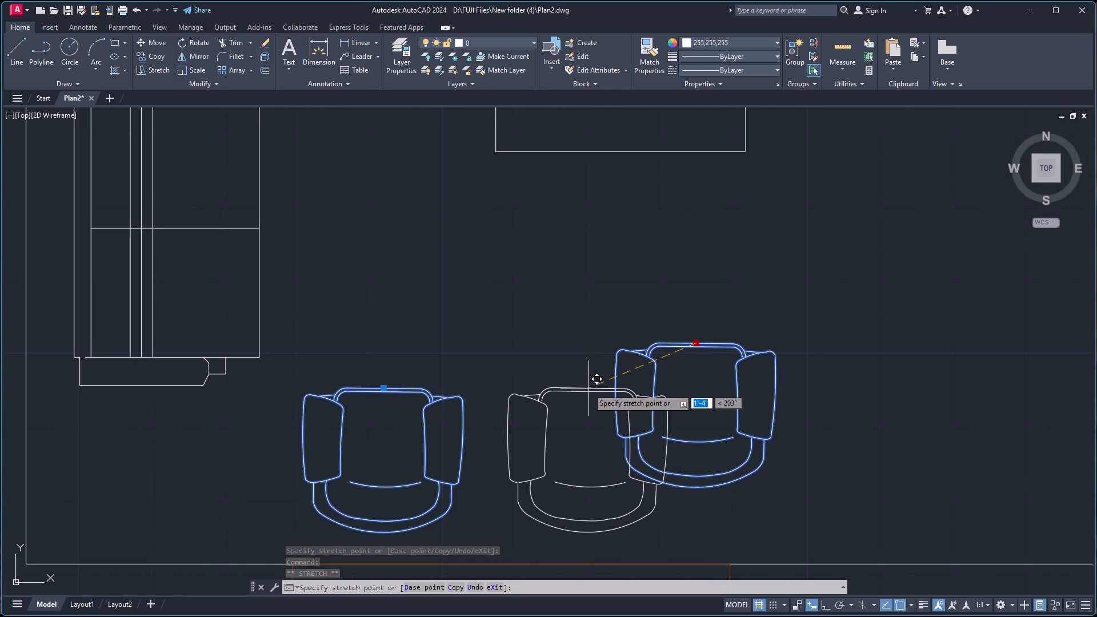
click(588, 388)
key(Escape)
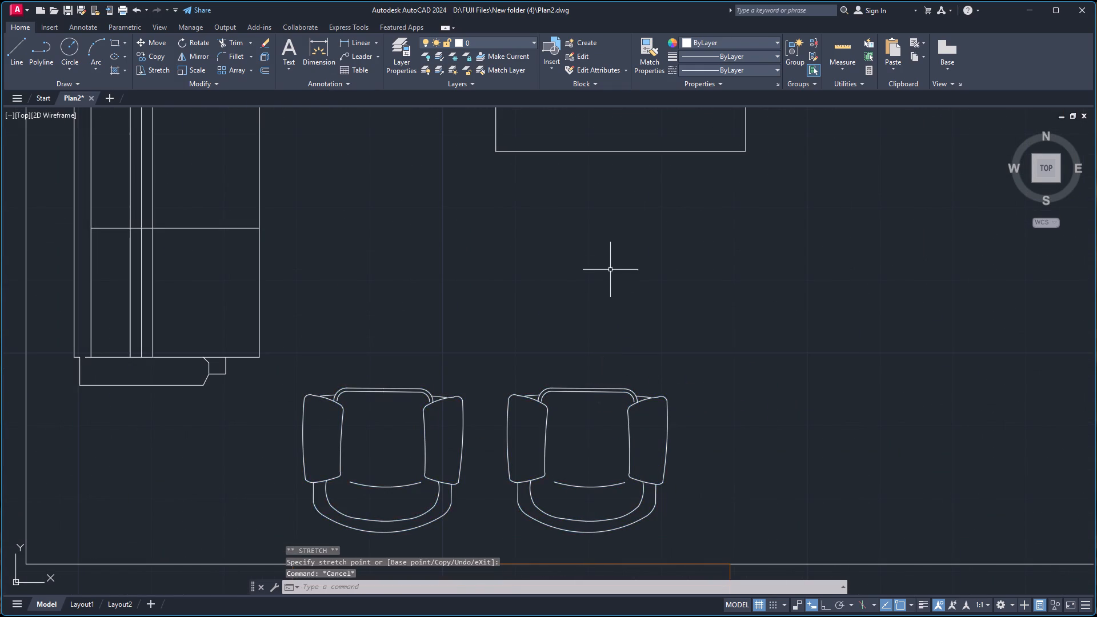
Move the square table south-west so that it stands beside the west sofa, just north of the two armchairs.
scroll(609, 258, down, 3)
click(596, 162)
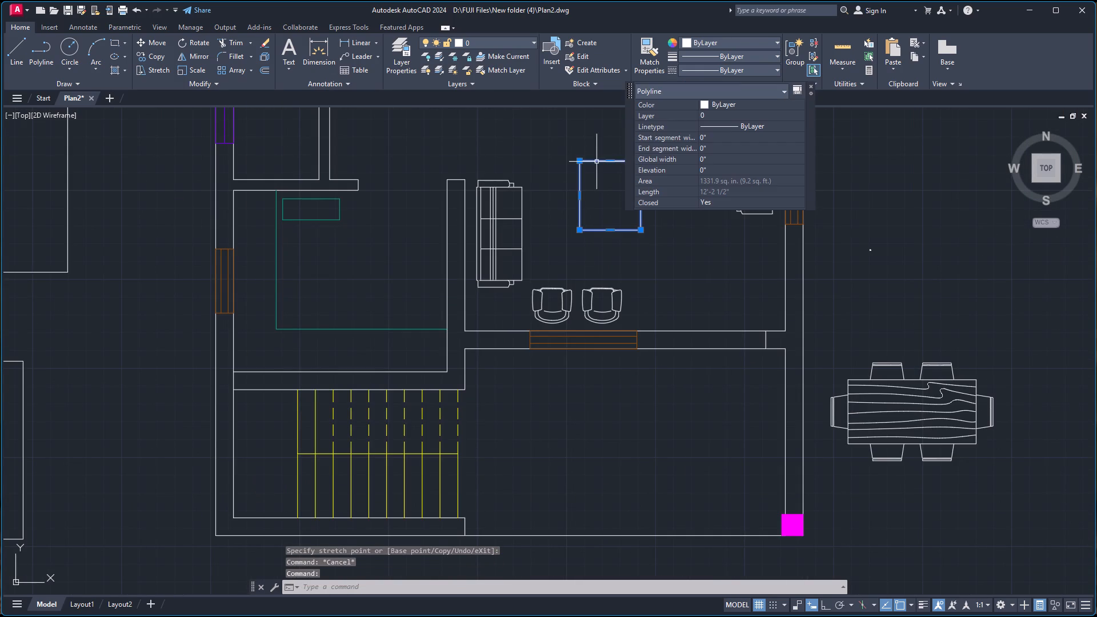
key(m)
key(Return)
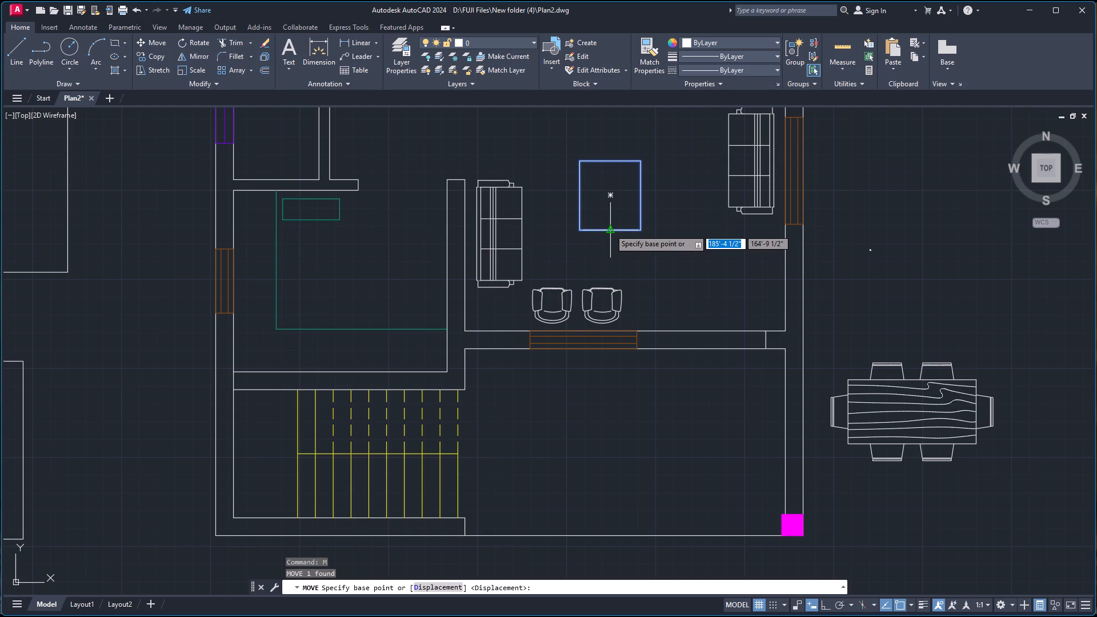
click(610, 229)
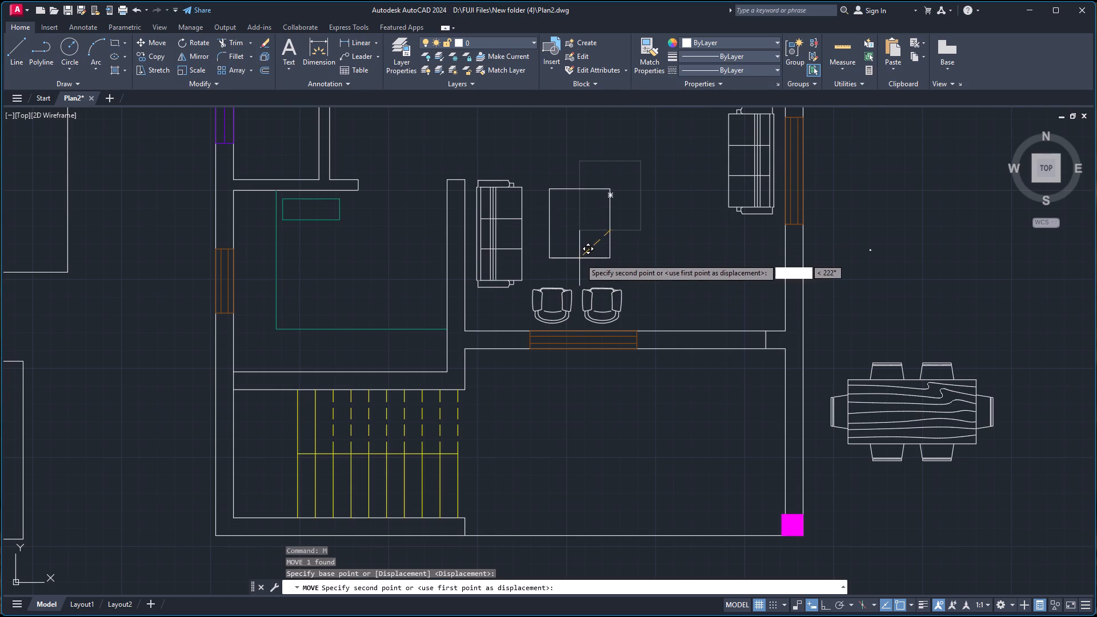
click(582, 258)
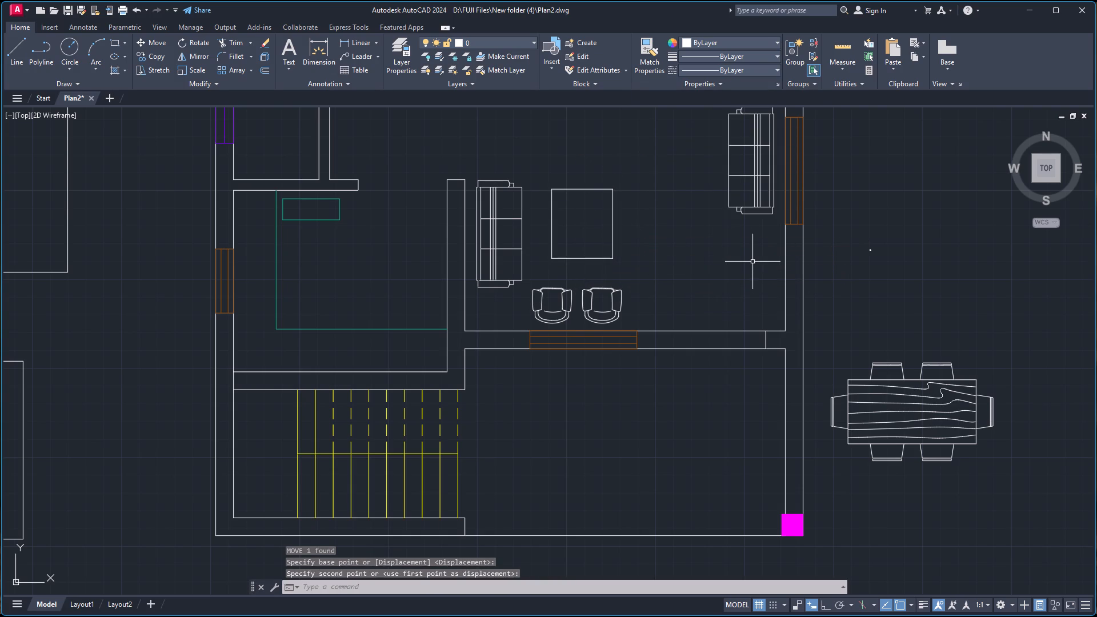
key(Escape)
Rotate the TV unit block outside the plan's east wall 90° counterclockwise about its north-west corner, so its curved front faces south.
scroll(673, 153, down, 3)
scroll(666, 125, up, 2)
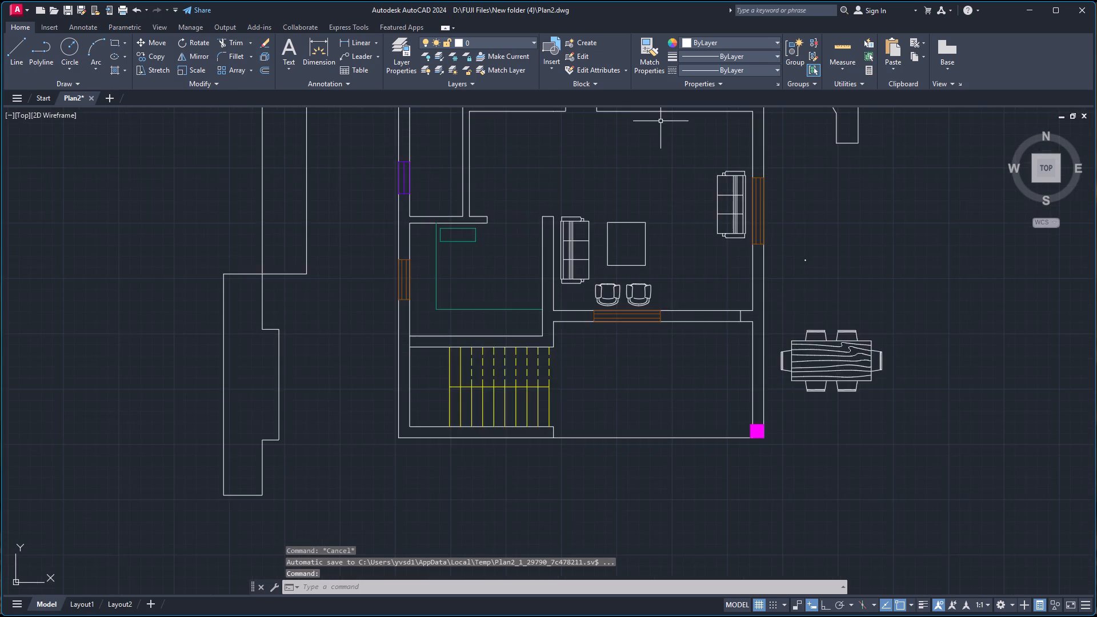
scroll(656, 123, down, 4)
scroll(707, 110, up, 4)
scroll(688, 186, up, 2)
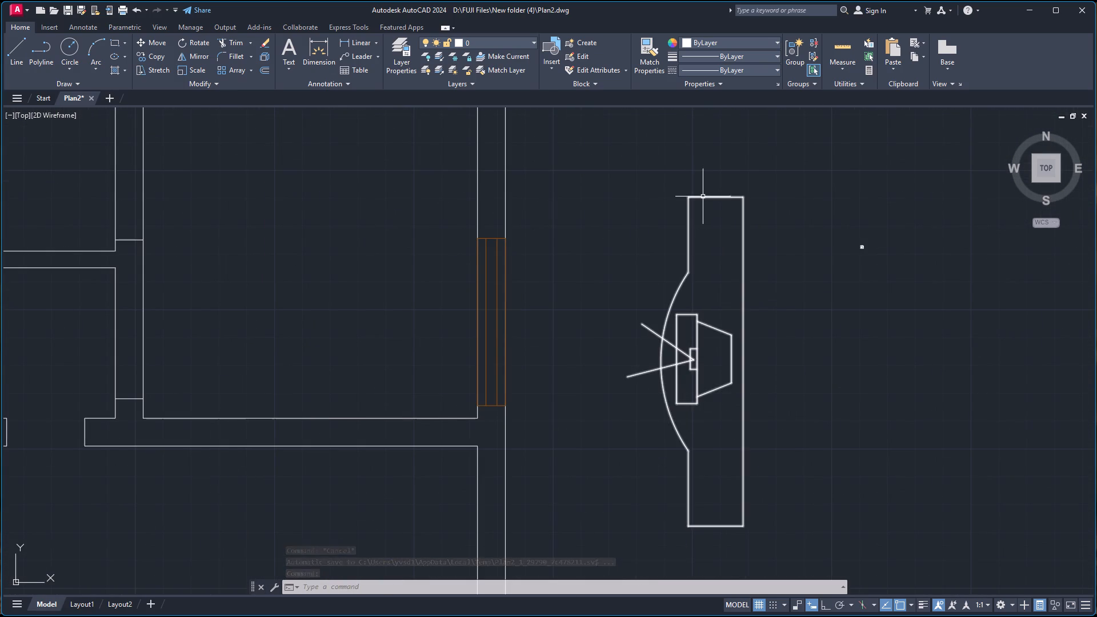
click(700, 198)
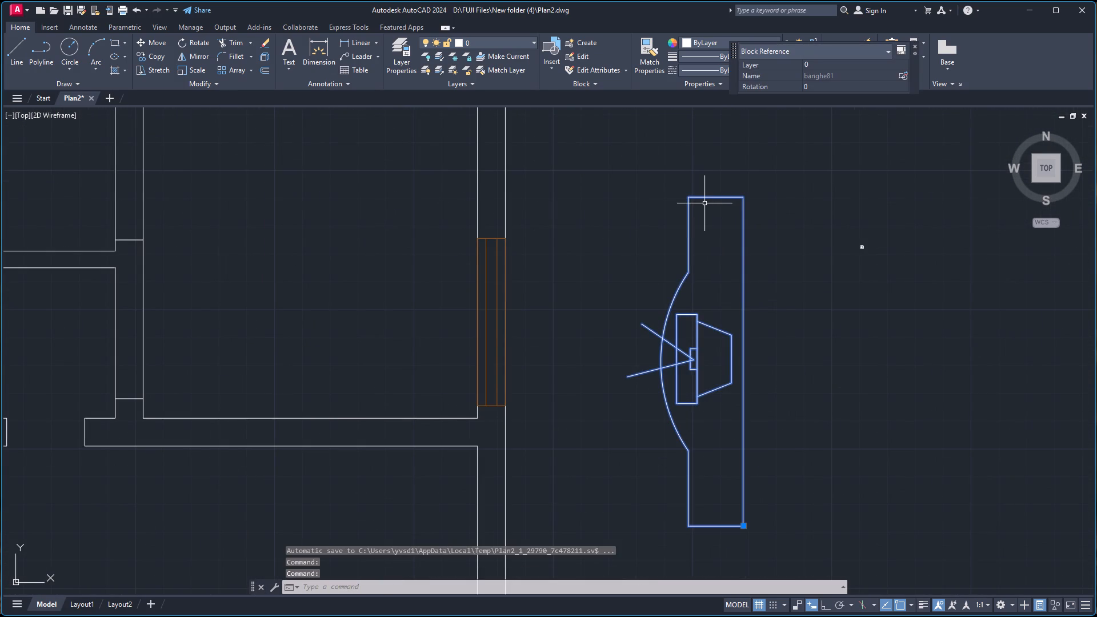
key(r)
key(o)
key(Return)
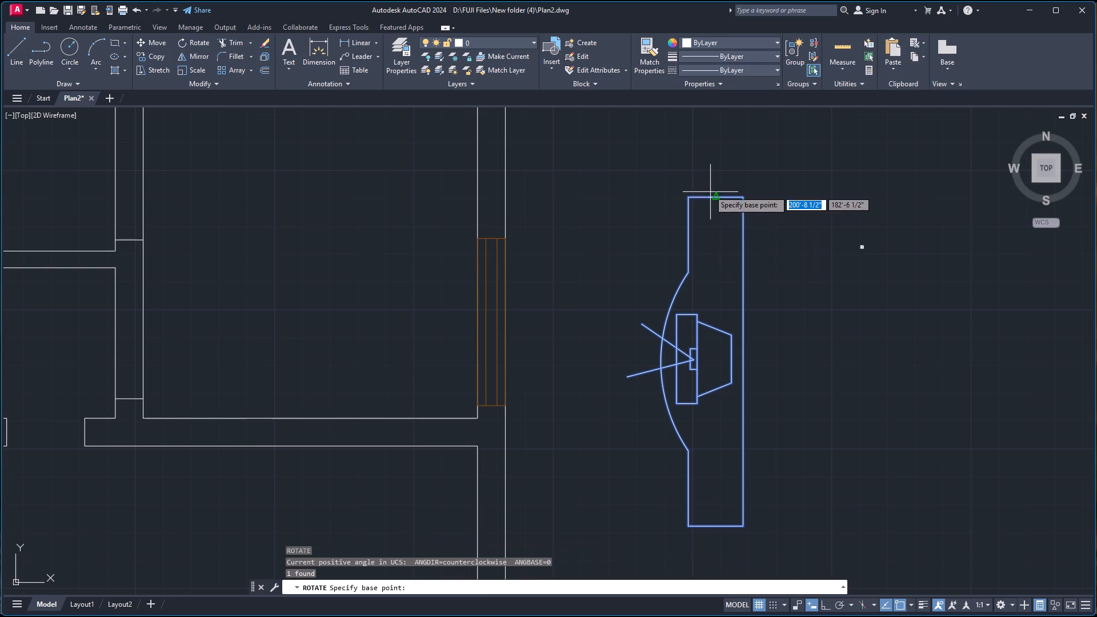
click(688, 197)
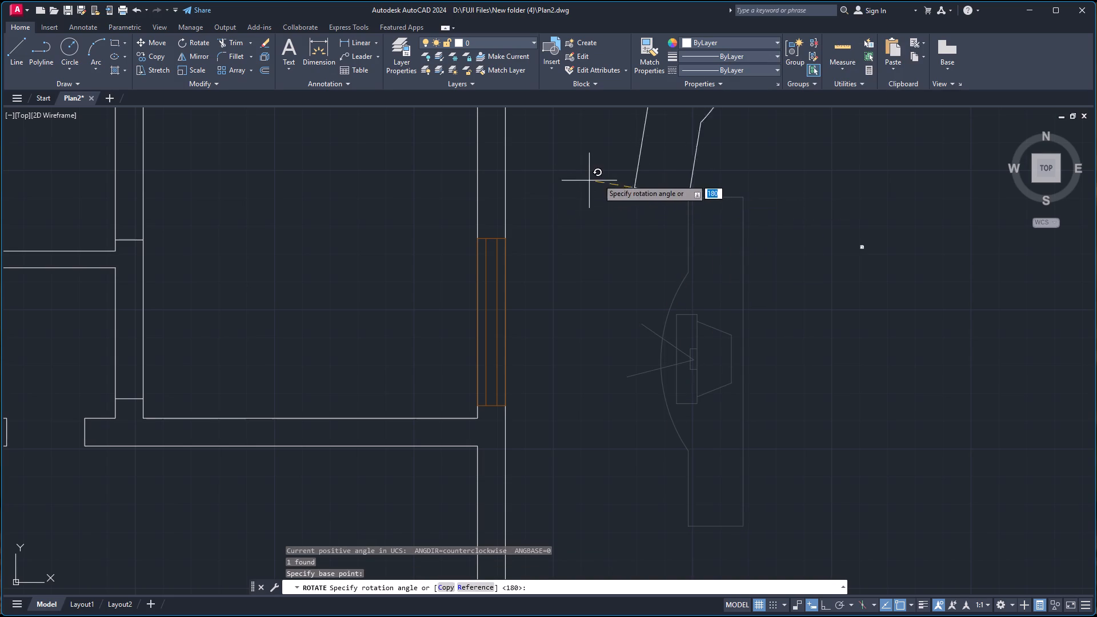
key(F8)
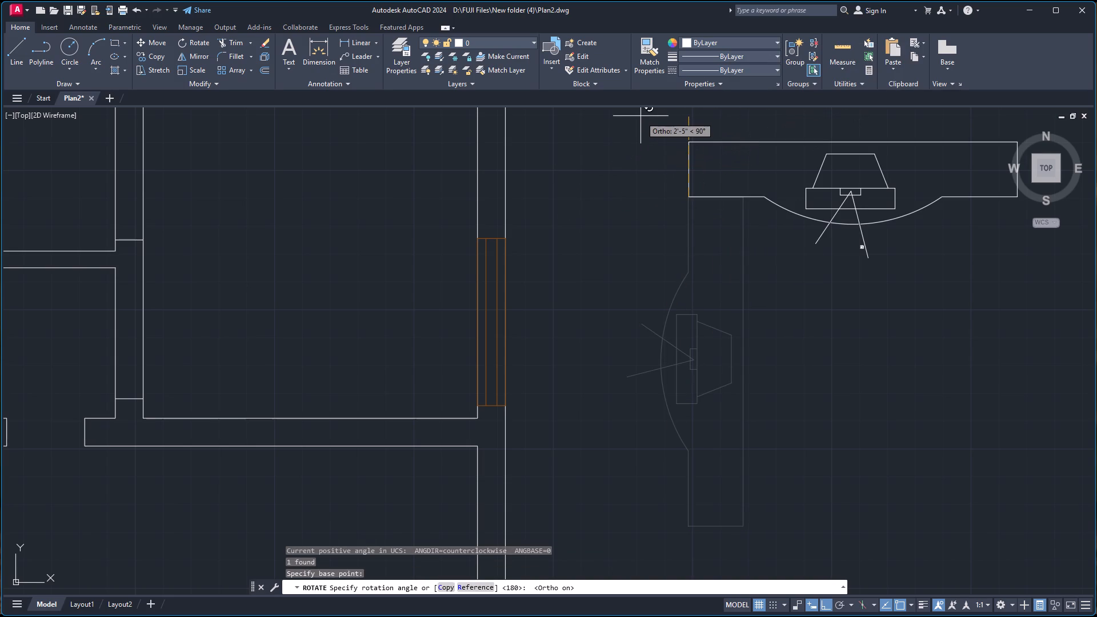
click(639, 115)
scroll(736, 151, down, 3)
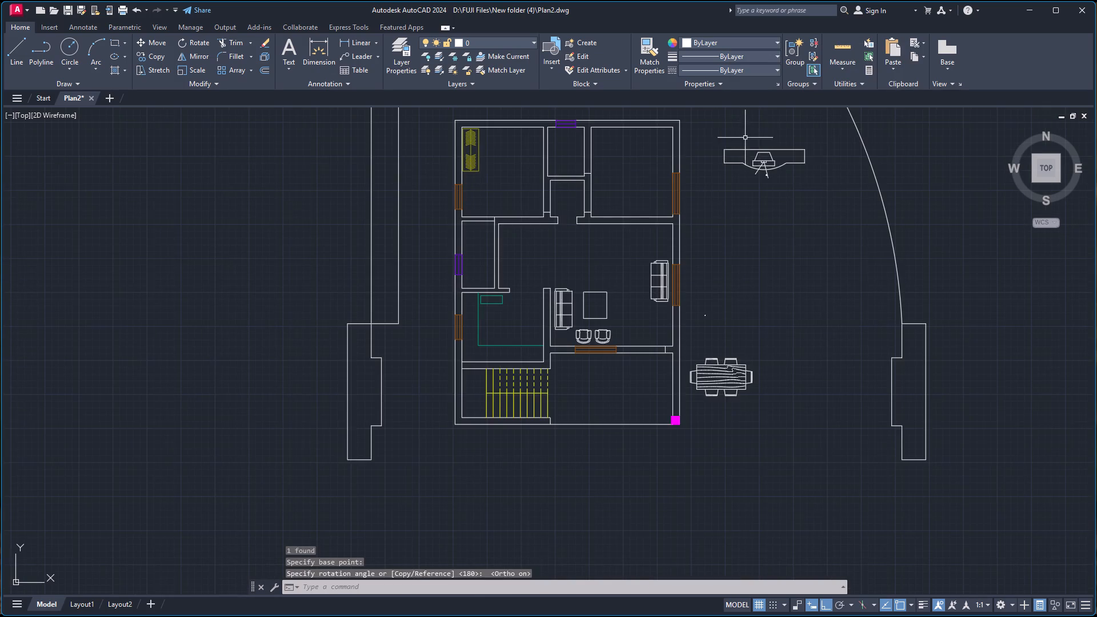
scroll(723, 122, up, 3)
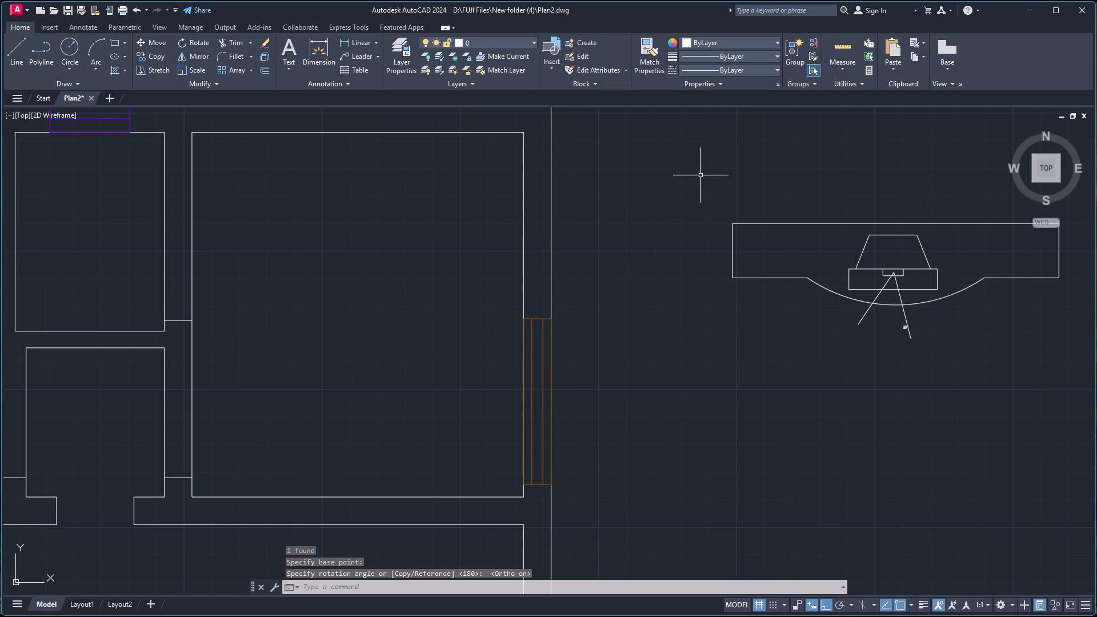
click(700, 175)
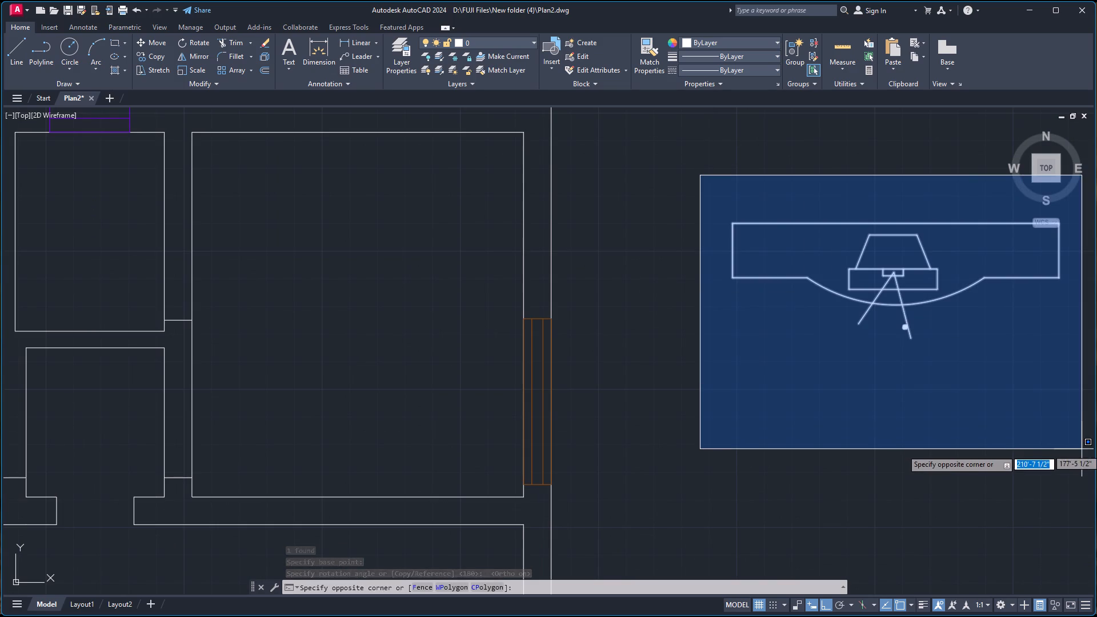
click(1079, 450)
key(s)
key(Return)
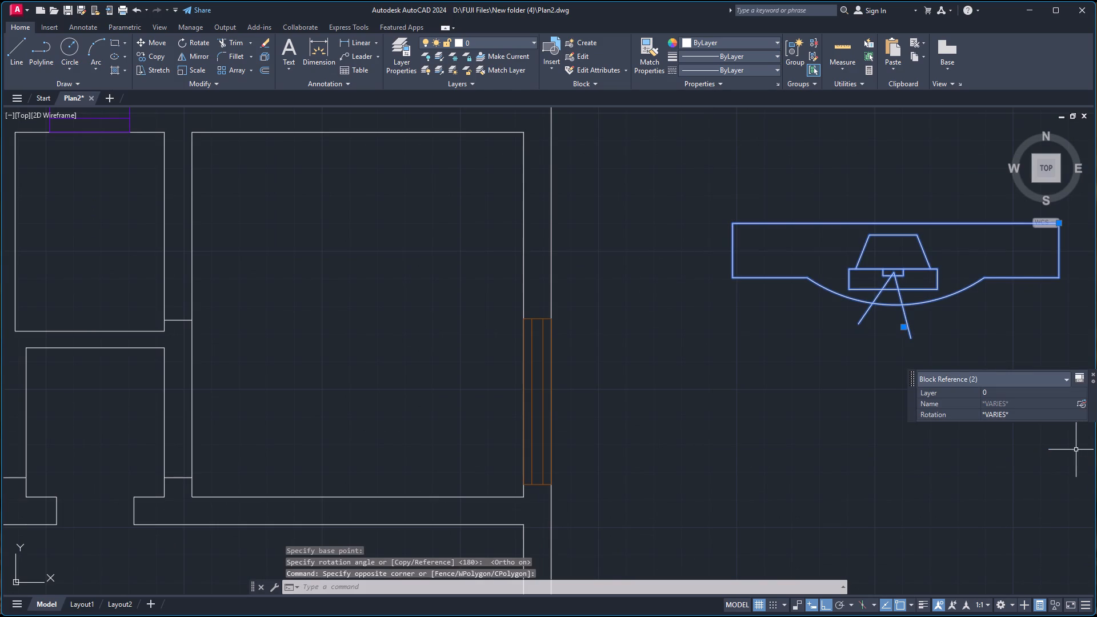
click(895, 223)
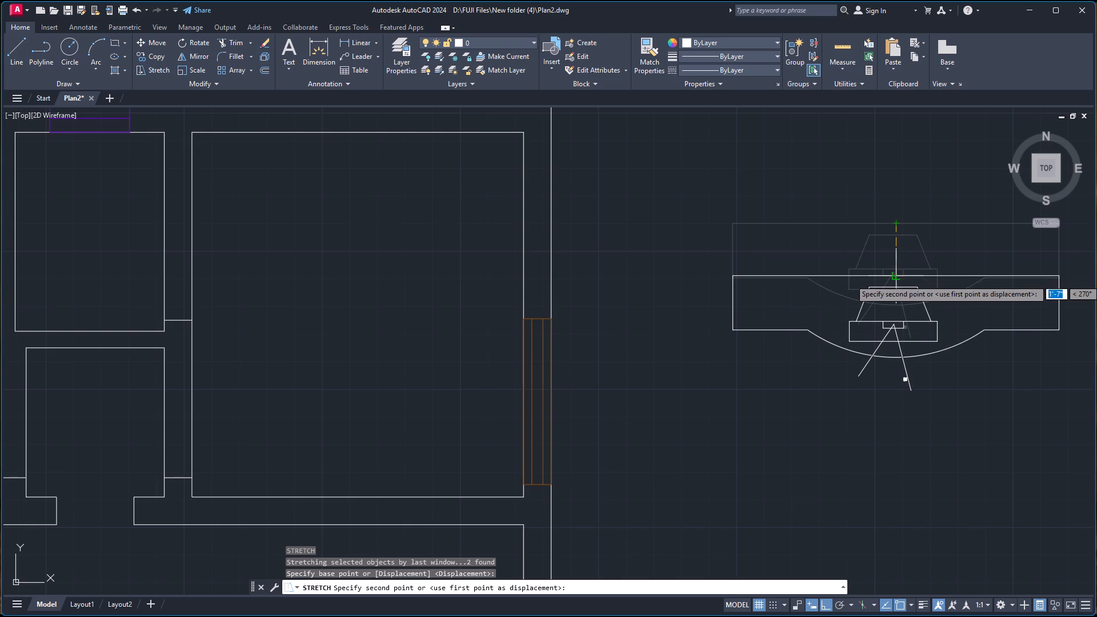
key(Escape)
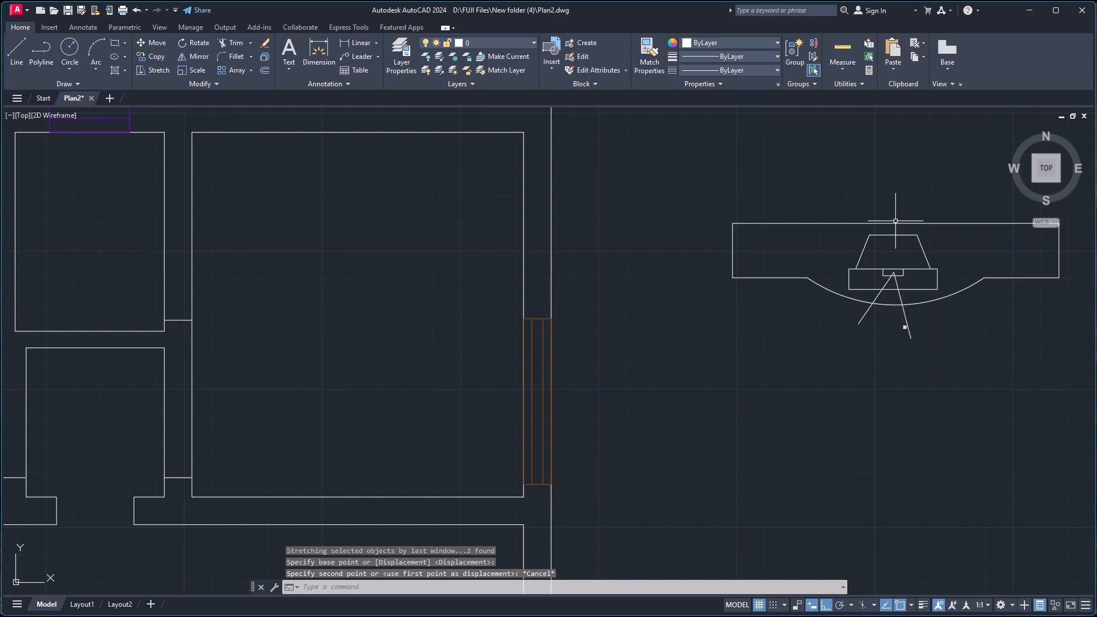
Scale the TV unit block outside the plan's east wall down to about half its size from its back edge's midpoint.
click(895, 225)
click(899, 221)
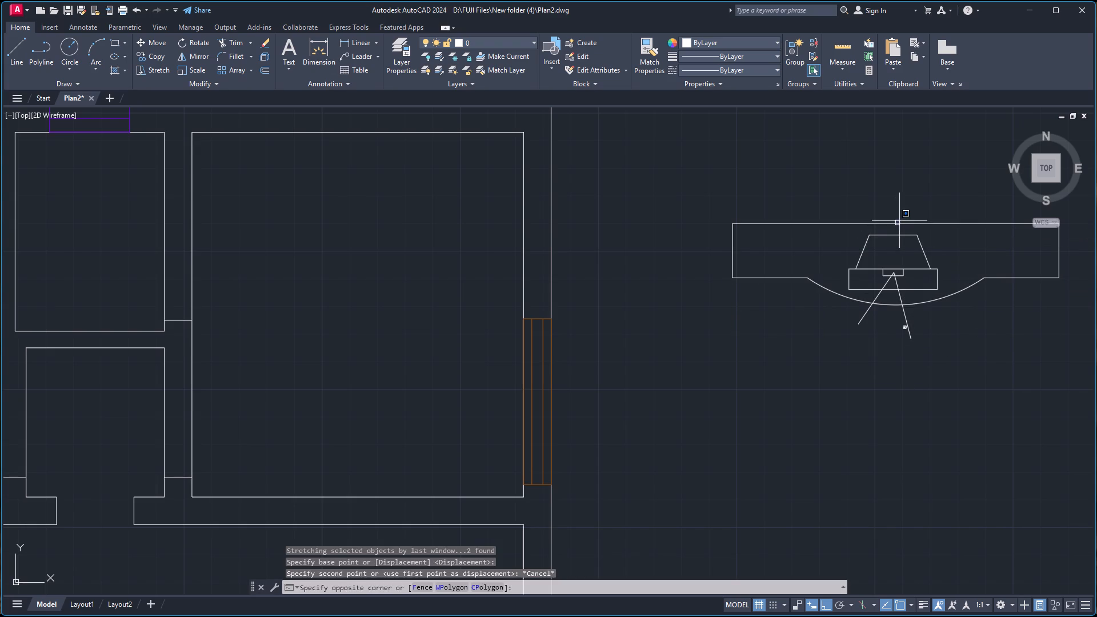
click(900, 224)
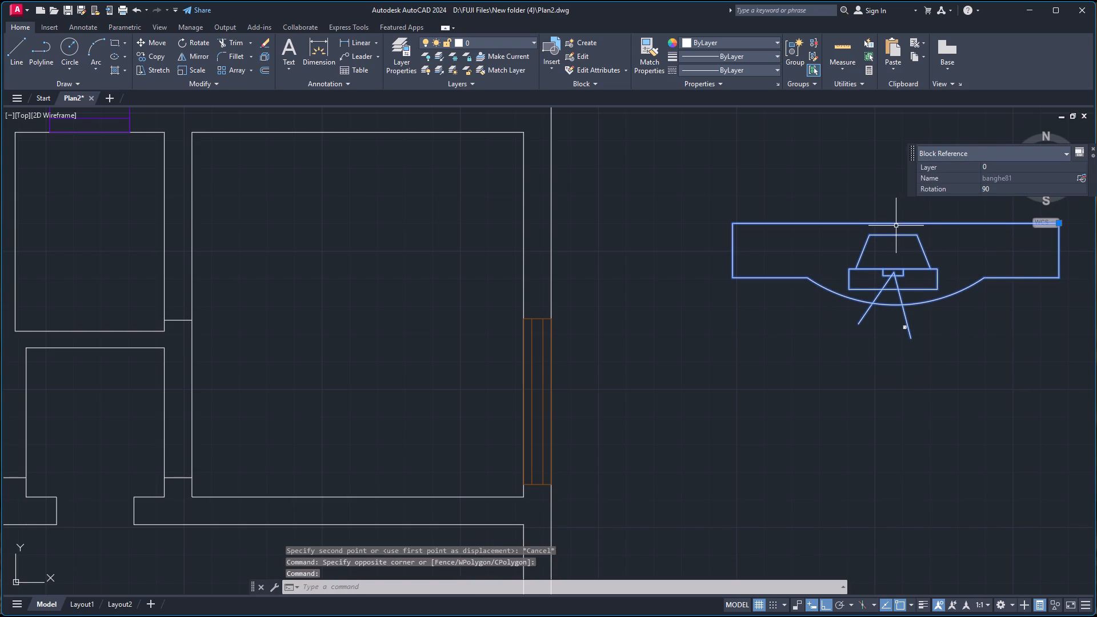
key(s)
key(c)
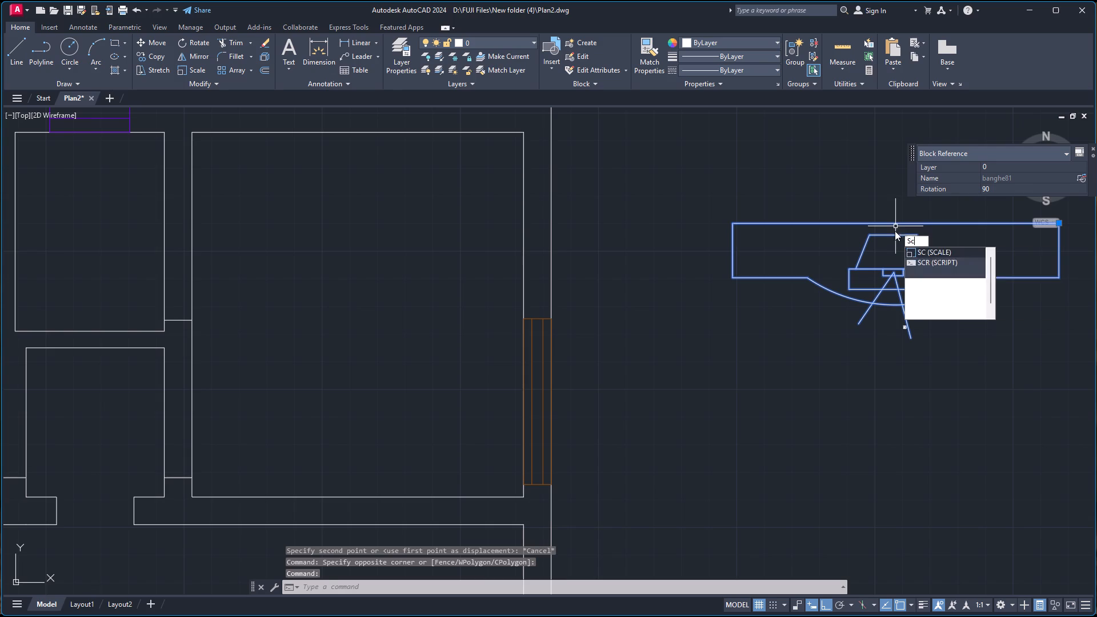
key(Return)
click(895, 225)
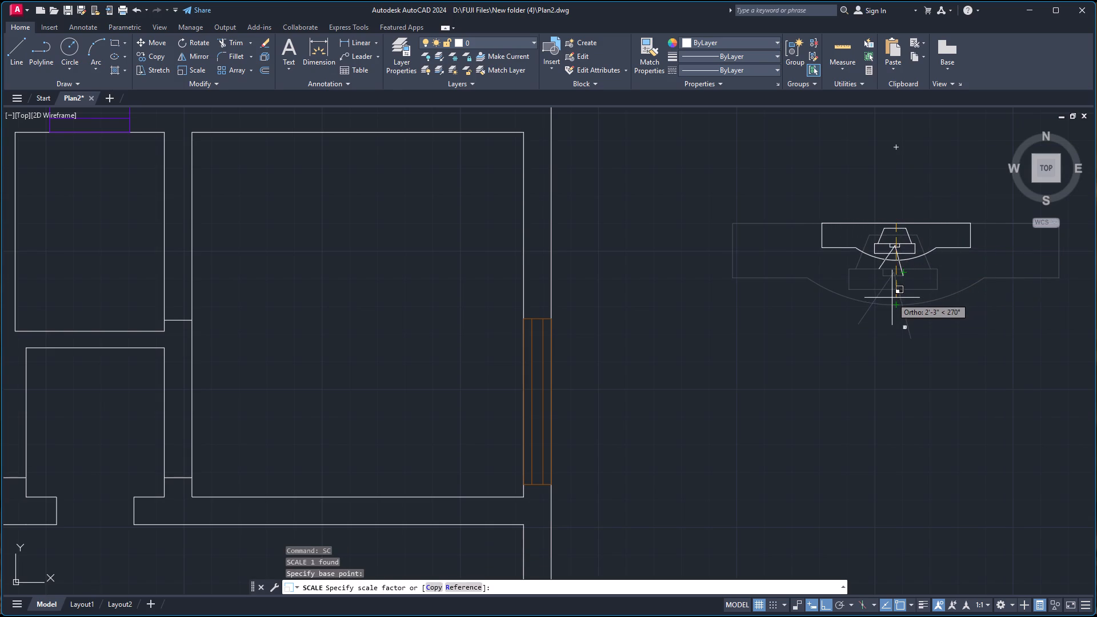
scroll(892, 297, up, 3)
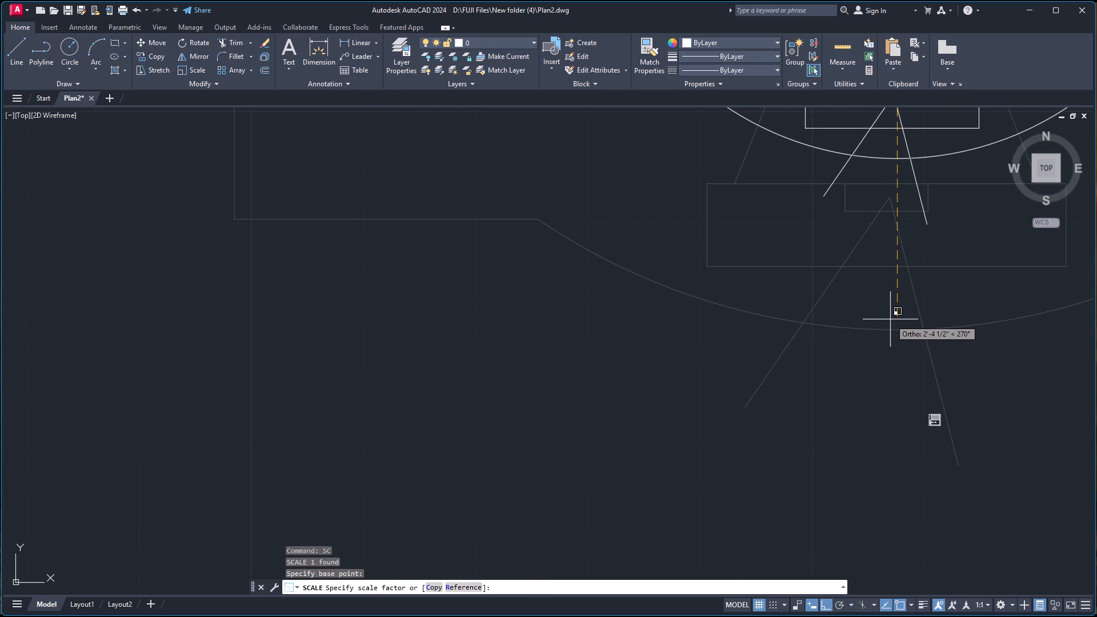
click(890, 319)
Move the TV unit block onto the living room's north wall, back edge flush with the wall, just east of the corridor opening.
scroll(889, 284, down, 3)
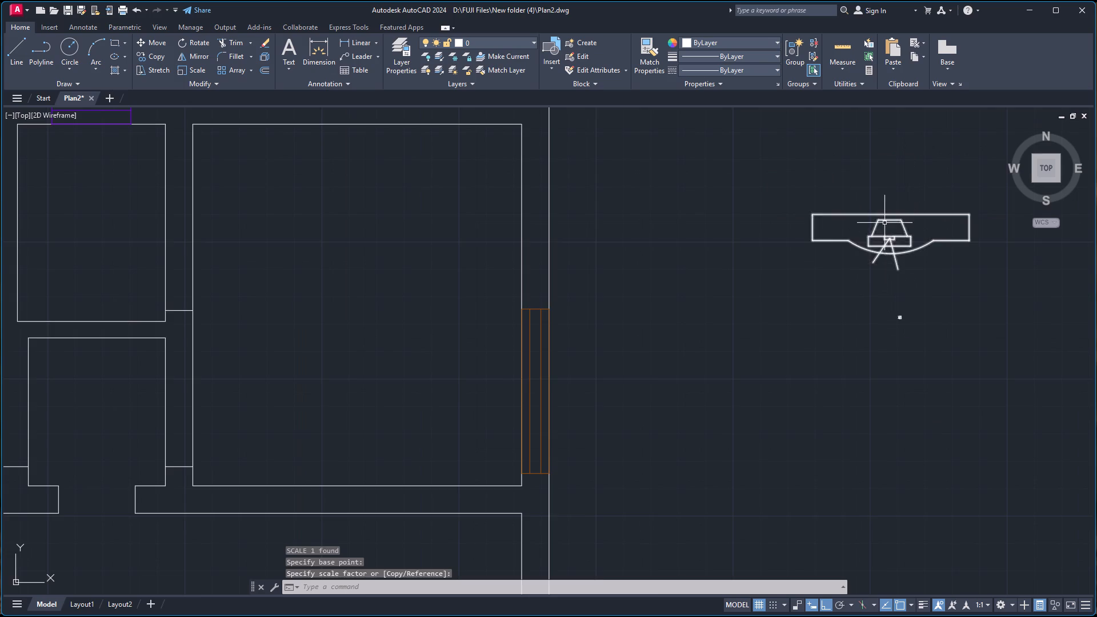
scroll(884, 221, down, 1)
click(890, 217)
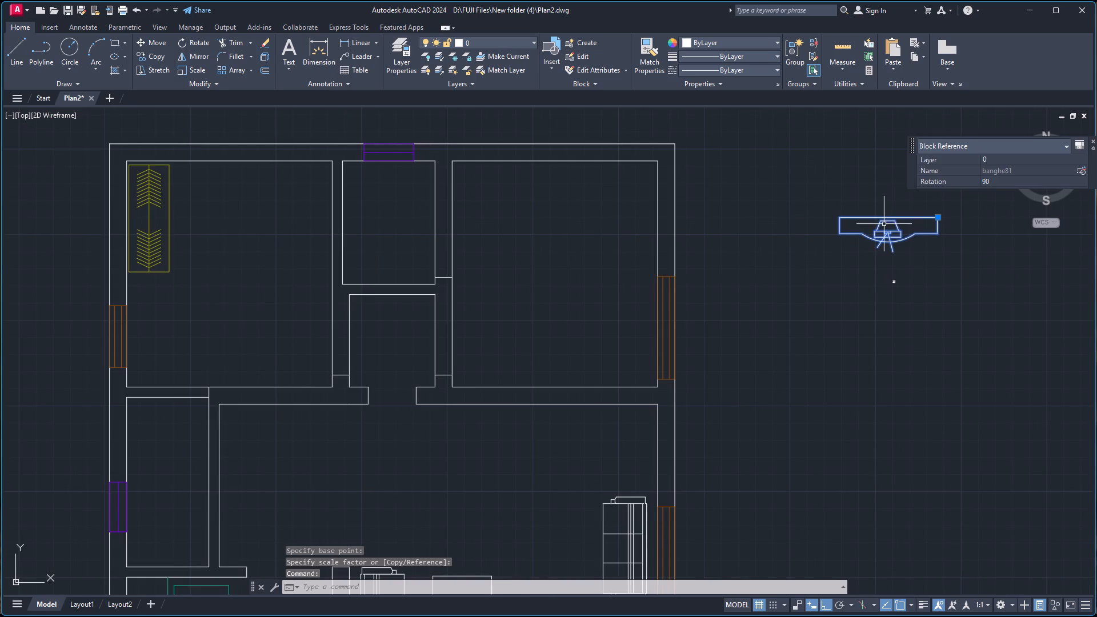
key(m)
key(Return)
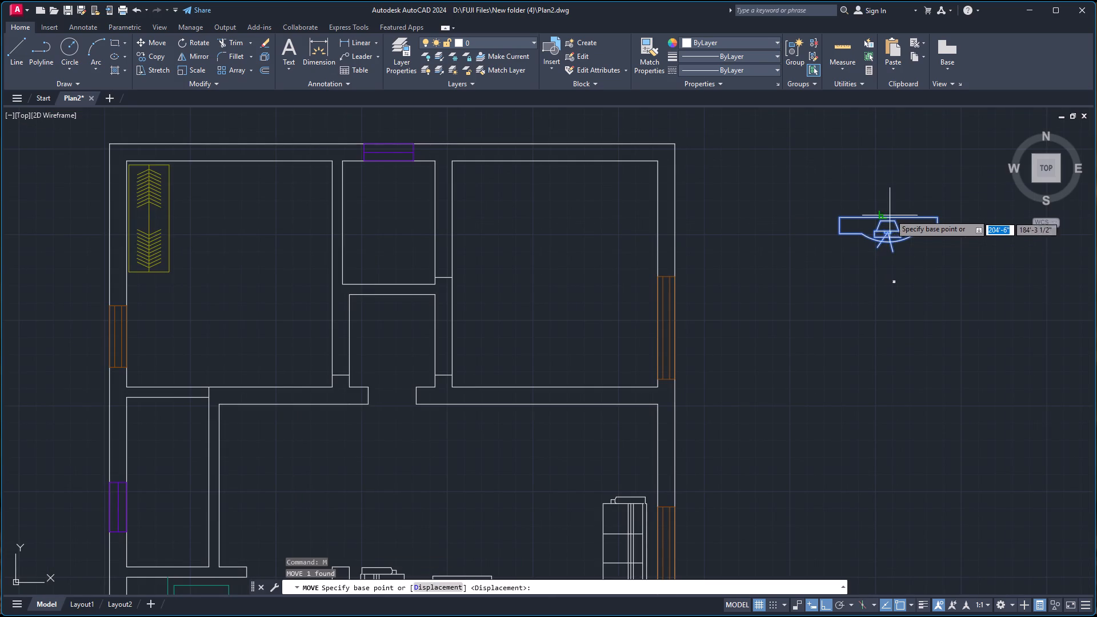
click(890, 215)
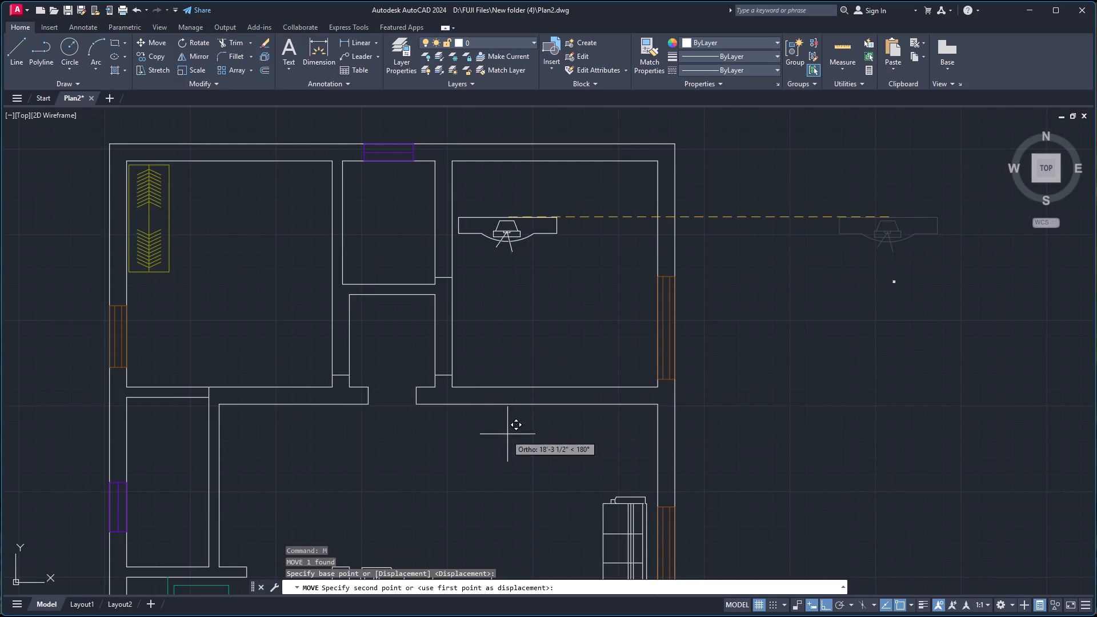
scroll(501, 459, down, 3)
scroll(494, 468, up, 1)
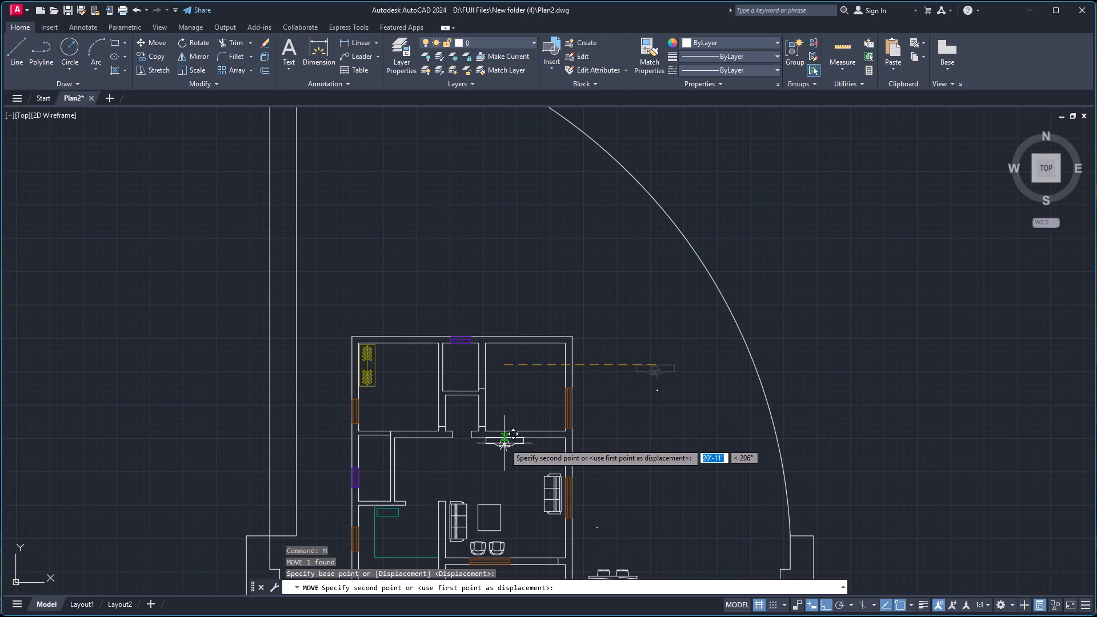
scroll(502, 448, up, 3)
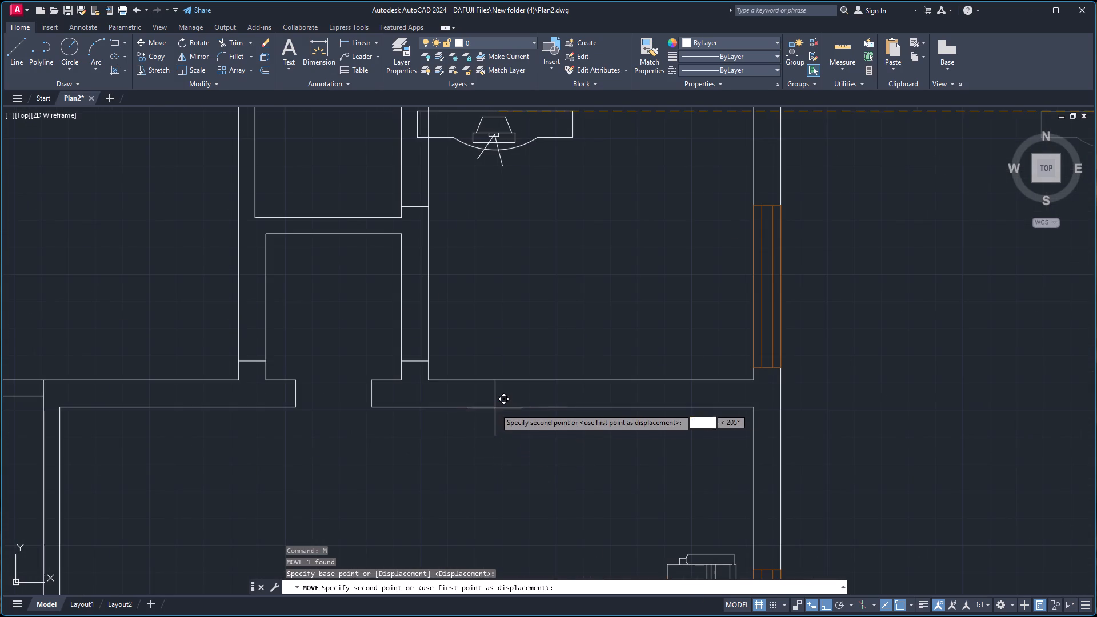
click(486, 411)
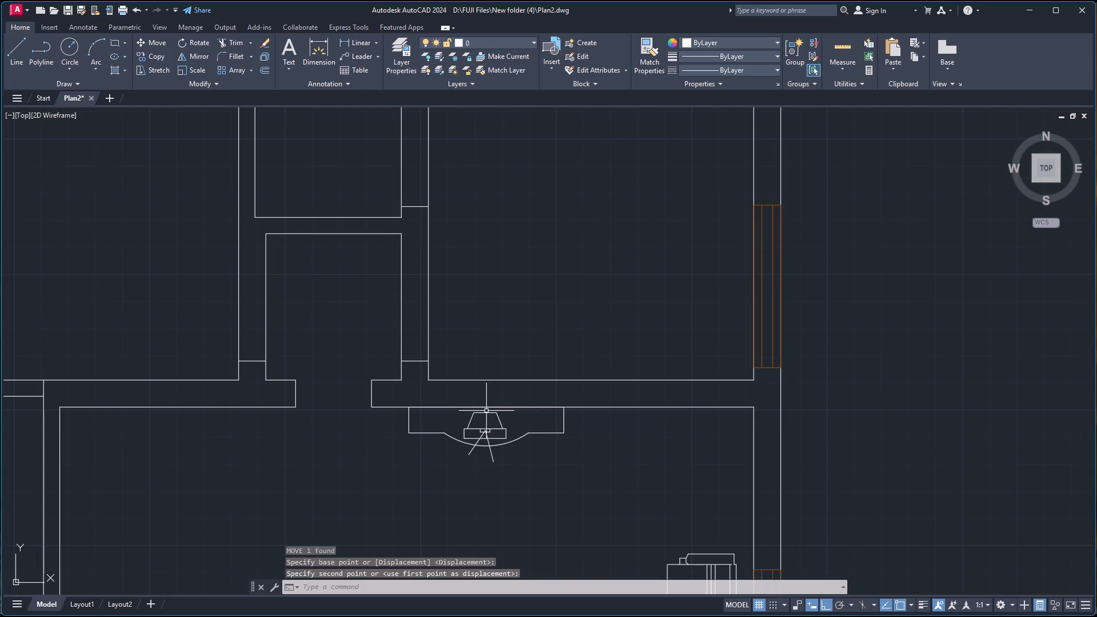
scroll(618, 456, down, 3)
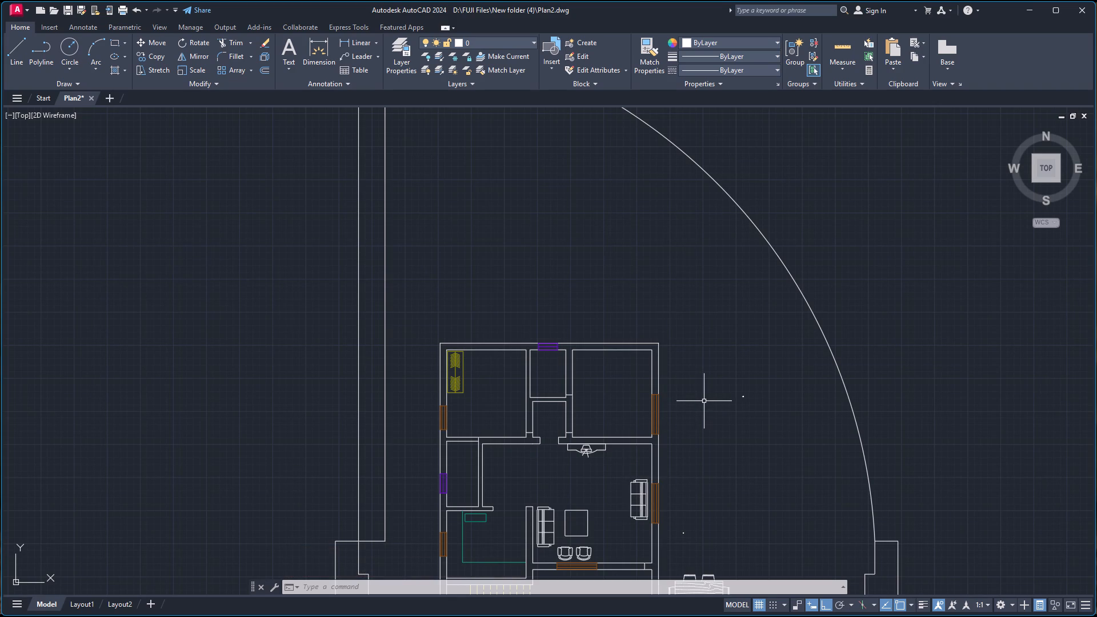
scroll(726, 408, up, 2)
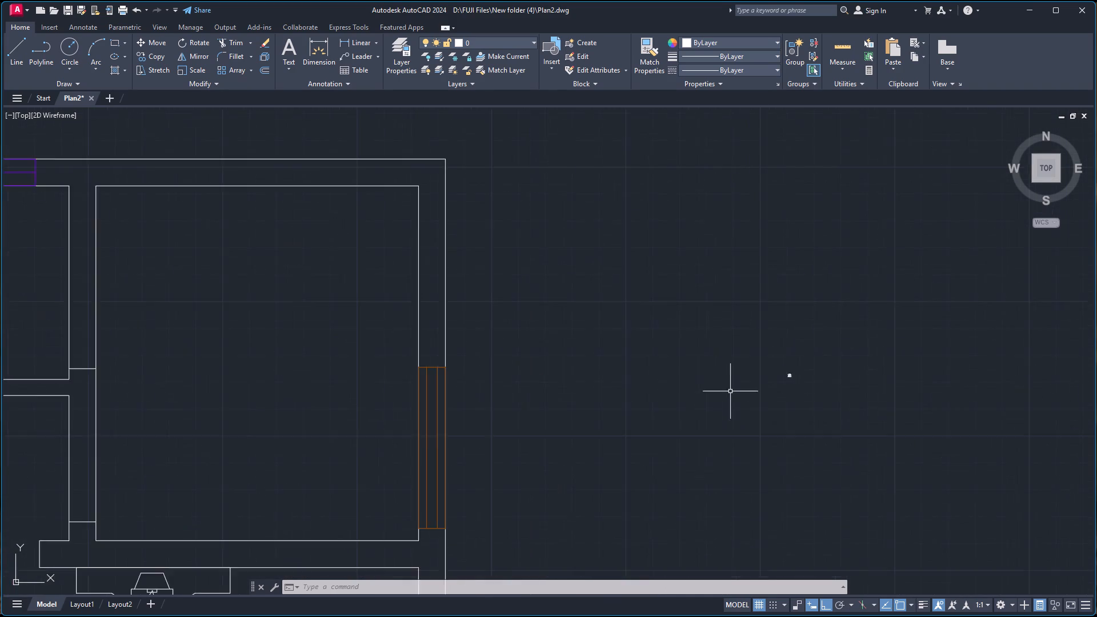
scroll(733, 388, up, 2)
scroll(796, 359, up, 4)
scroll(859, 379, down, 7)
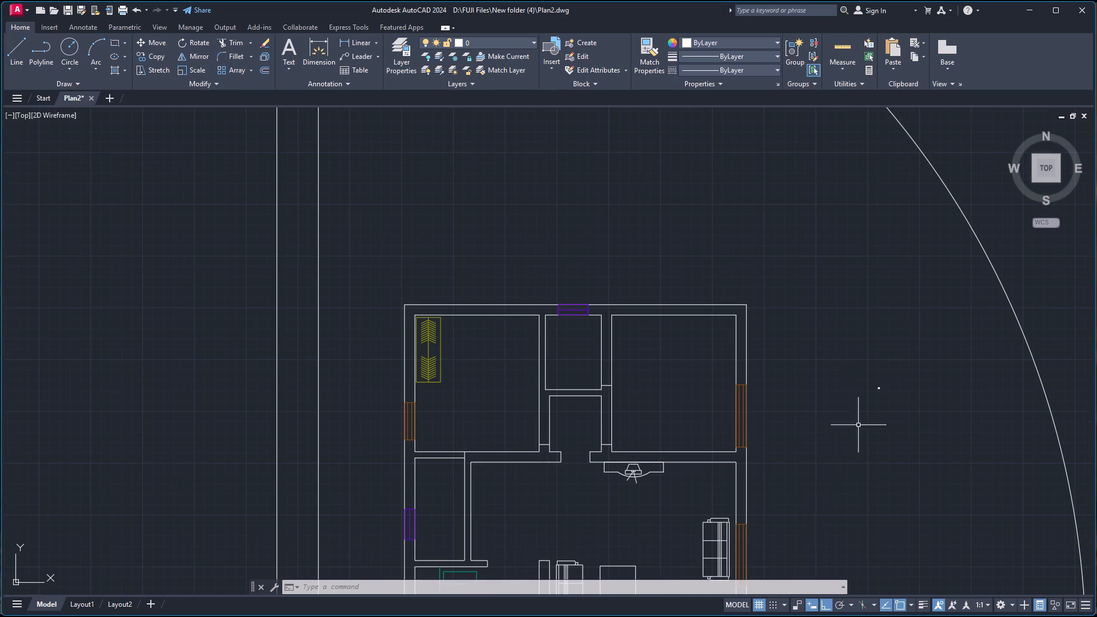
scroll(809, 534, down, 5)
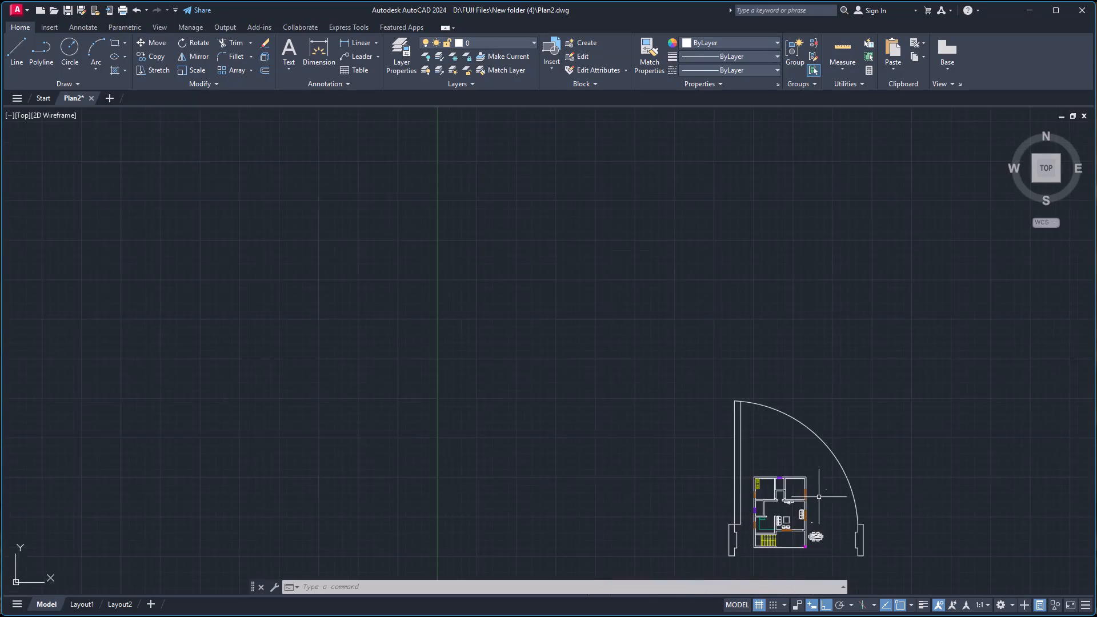
Rotate the six-seat dining set outside the plan's east wall 90° about its centre, so the table runs north-south.
scroll(823, 536, up, 4)
scroll(783, 470, up, 3)
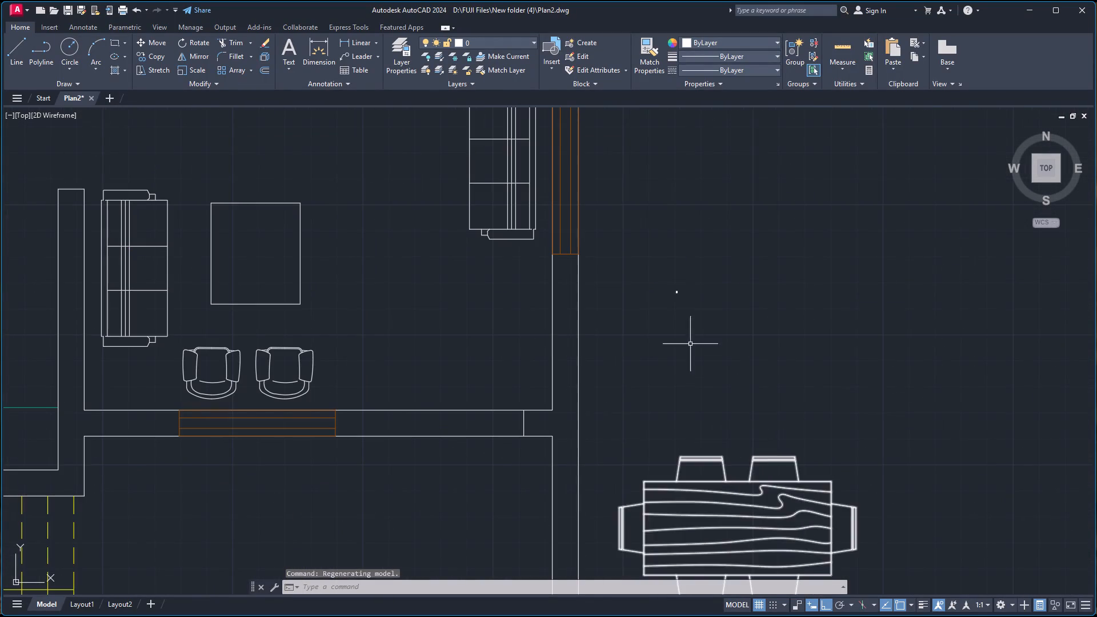
scroll(665, 286, up, 6)
scroll(680, 291, down, 8)
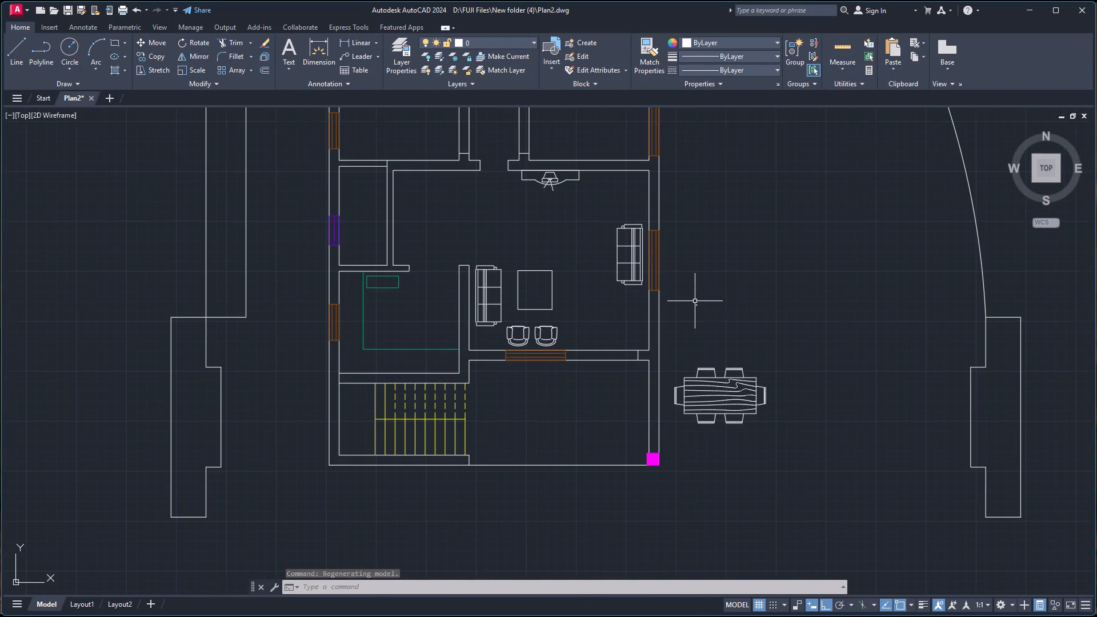
scroll(694, 303, down, 1)
click(711, 359)
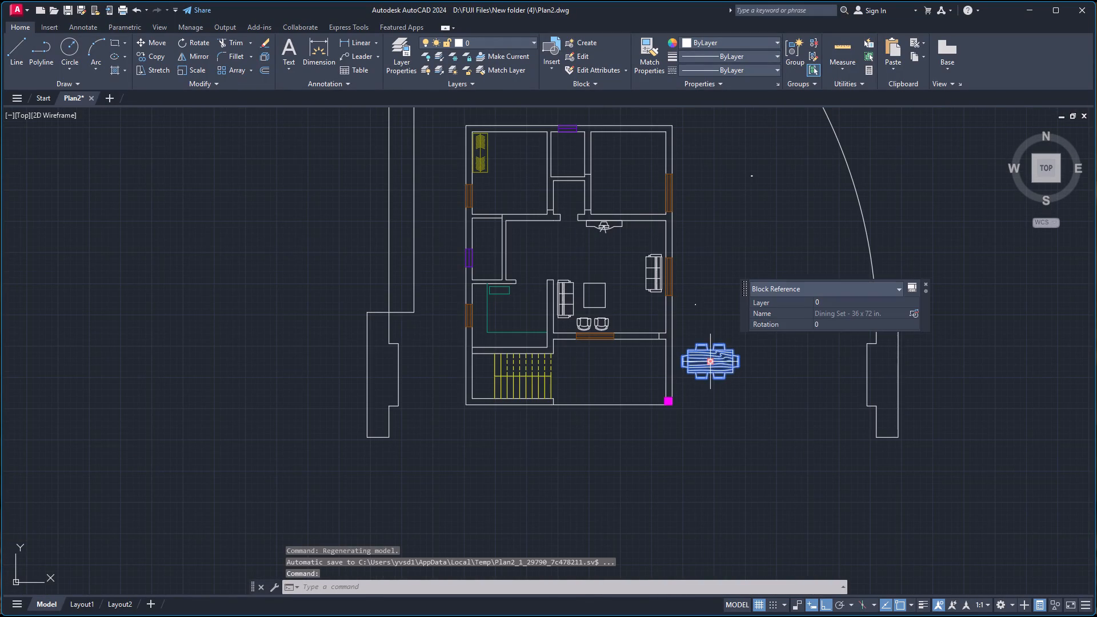
key(r)
key(o)
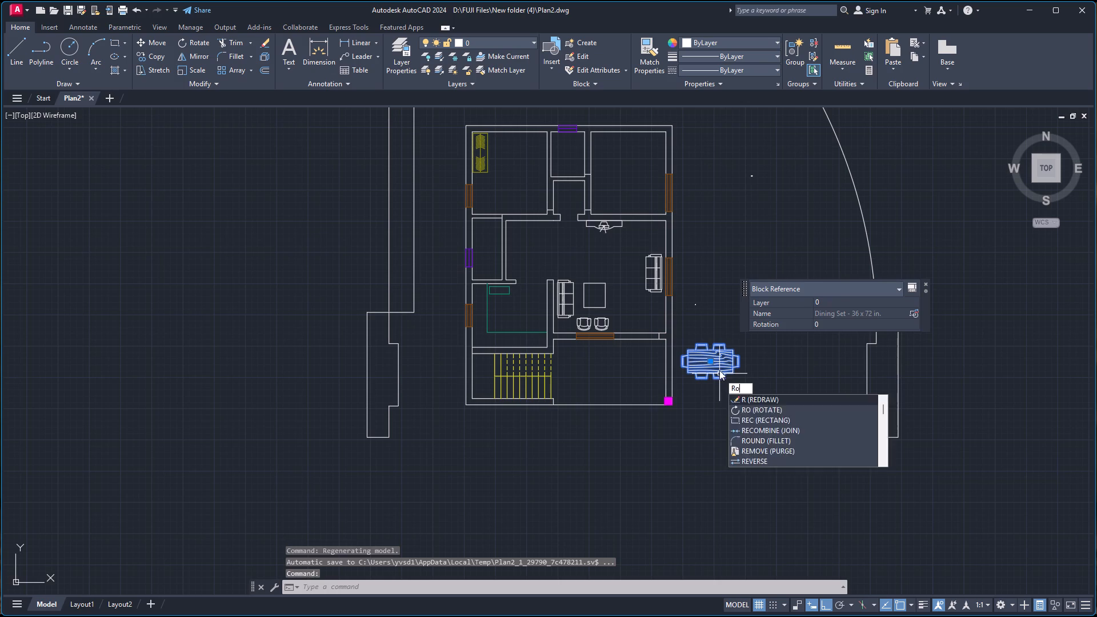
key(Return)
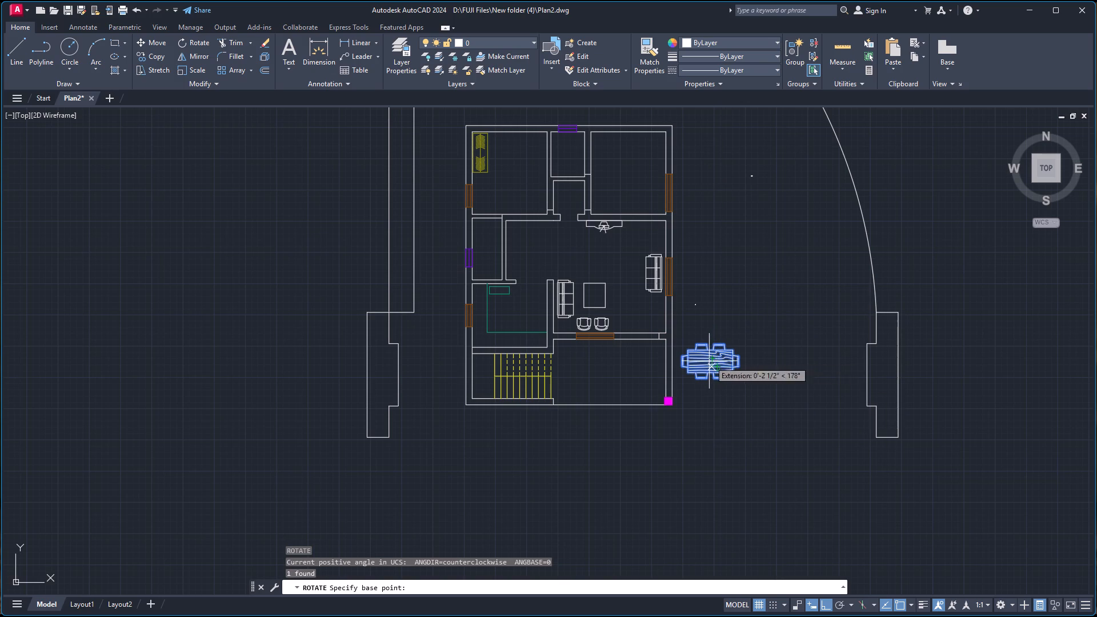
click(709, 360)
click(708, 312)
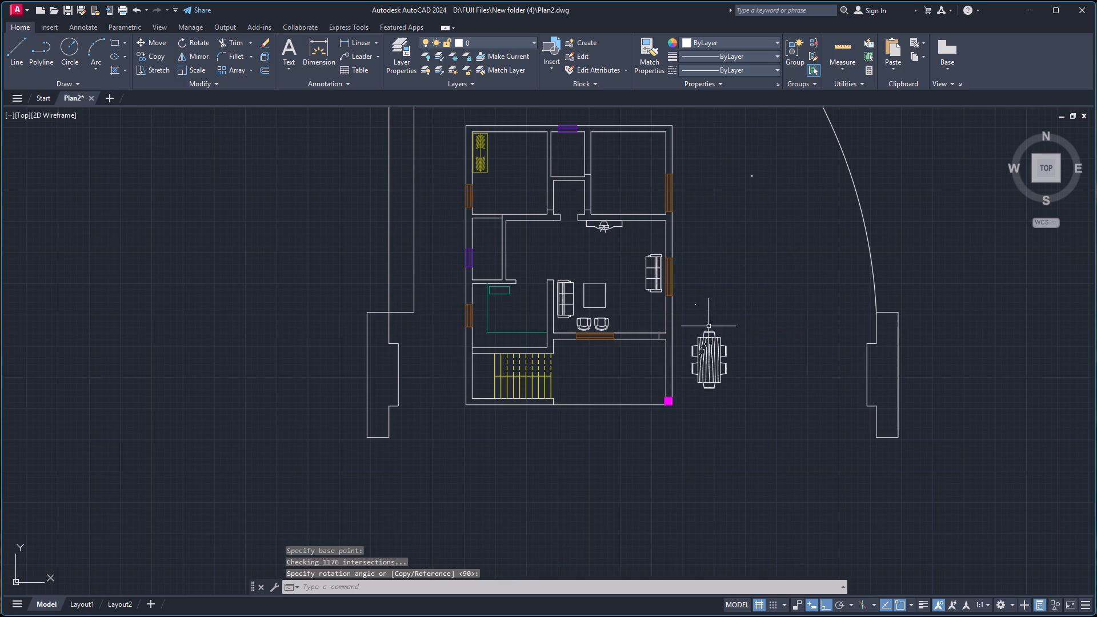
Turn Ortho off and move the dining set about 28'-4 1/2" north-west into the living area's north-west corner, beside the small west room.
click(708, 358)
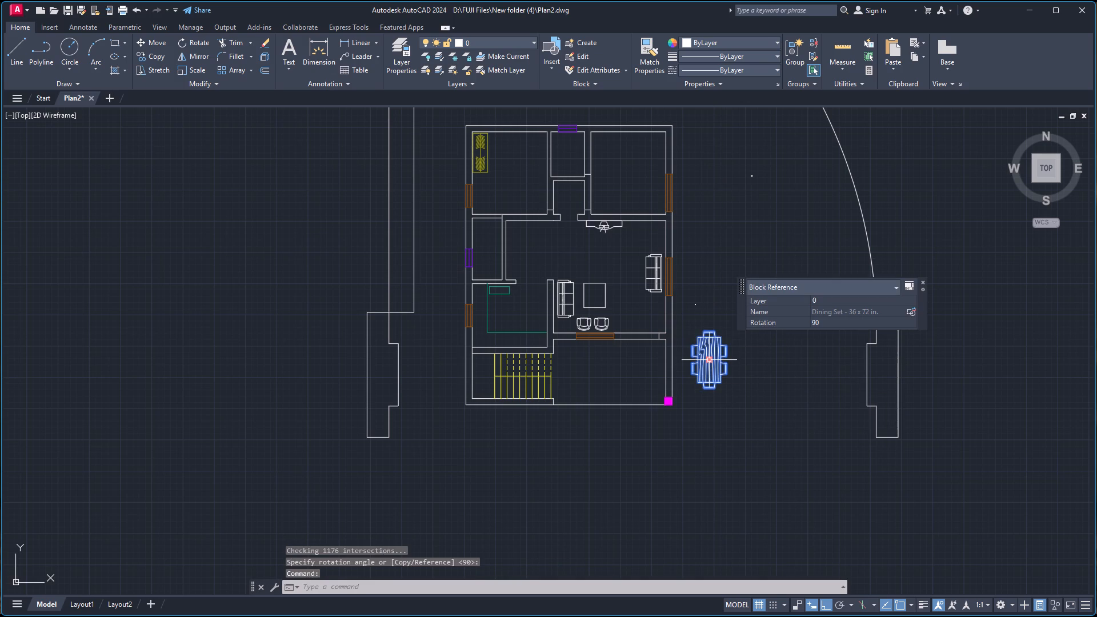
key(m)
key(Return)
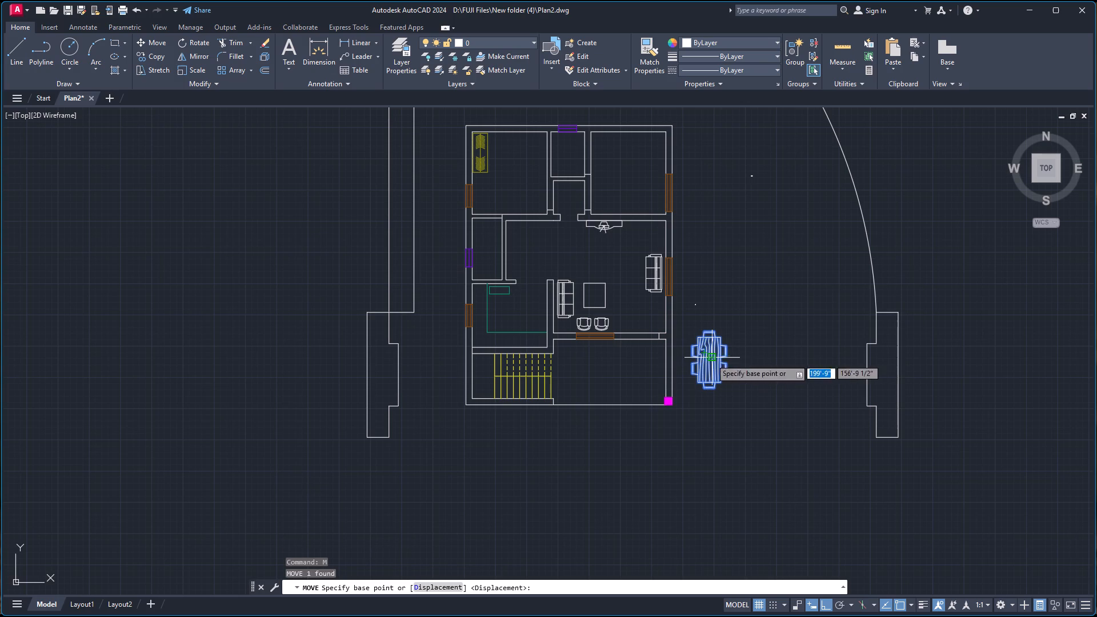
click(708, 359)
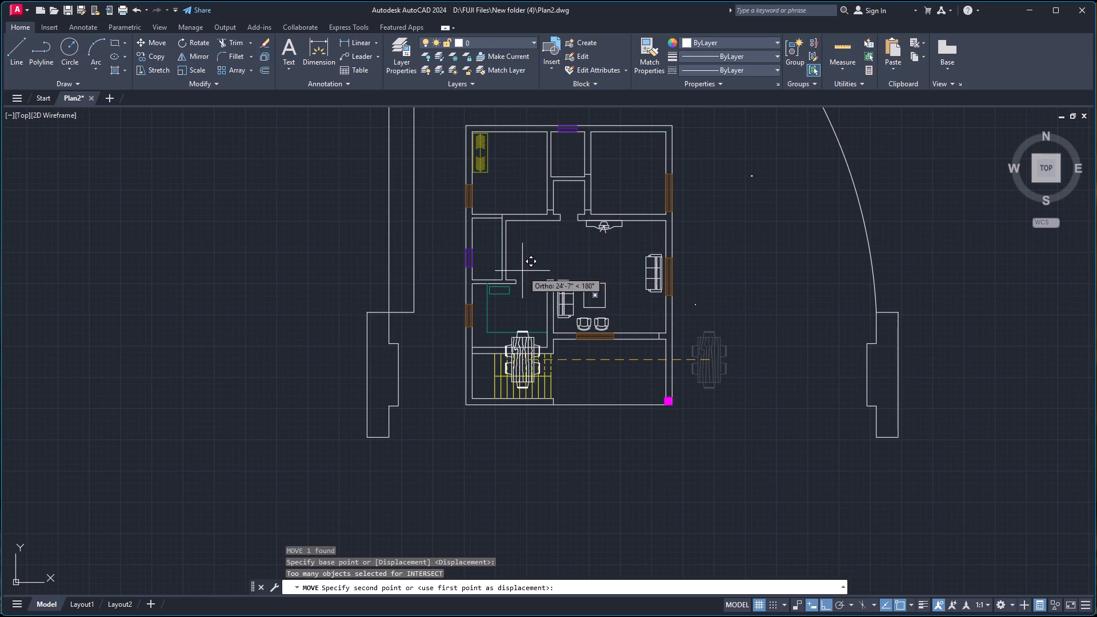
key(F8)
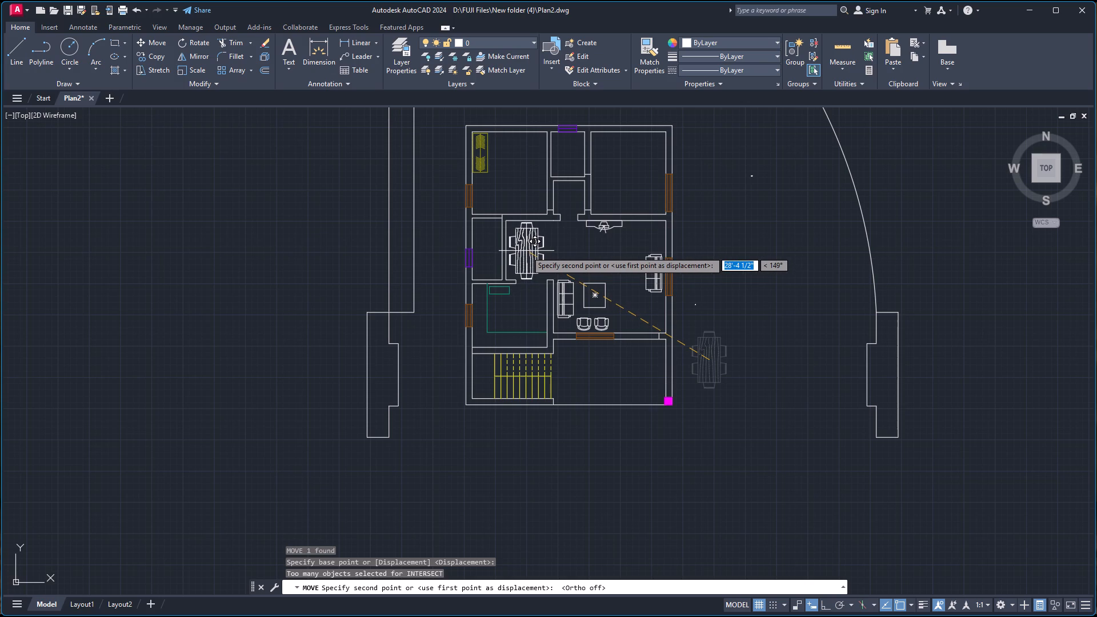
click(526, 251)
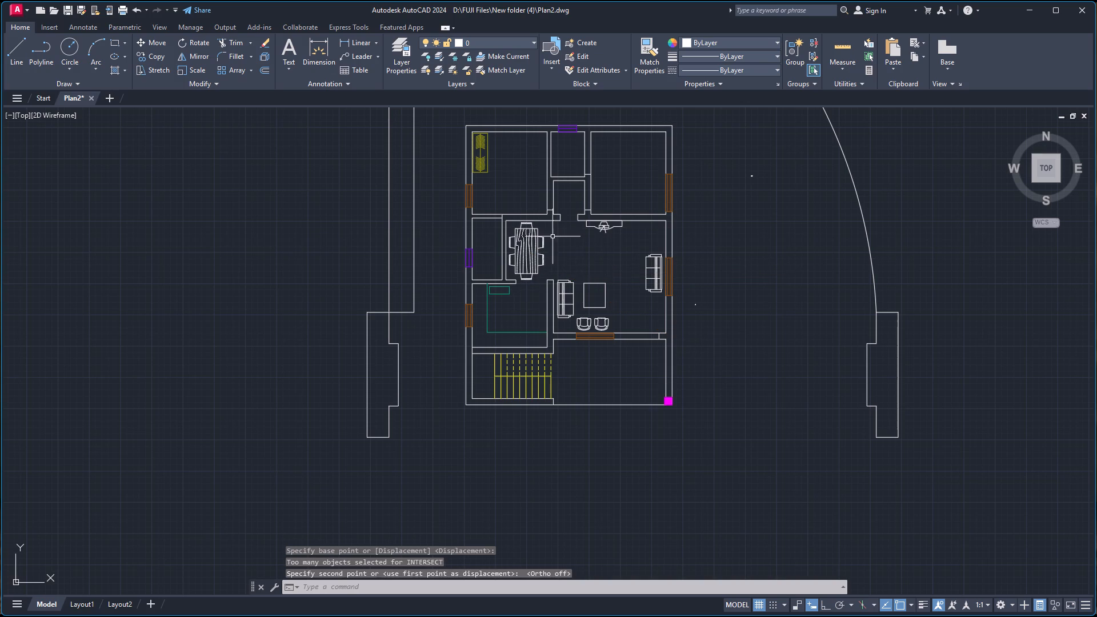
Scale the dining set down to about two-thirds of its size about its centre, leaving space around it.
click(524, 251)
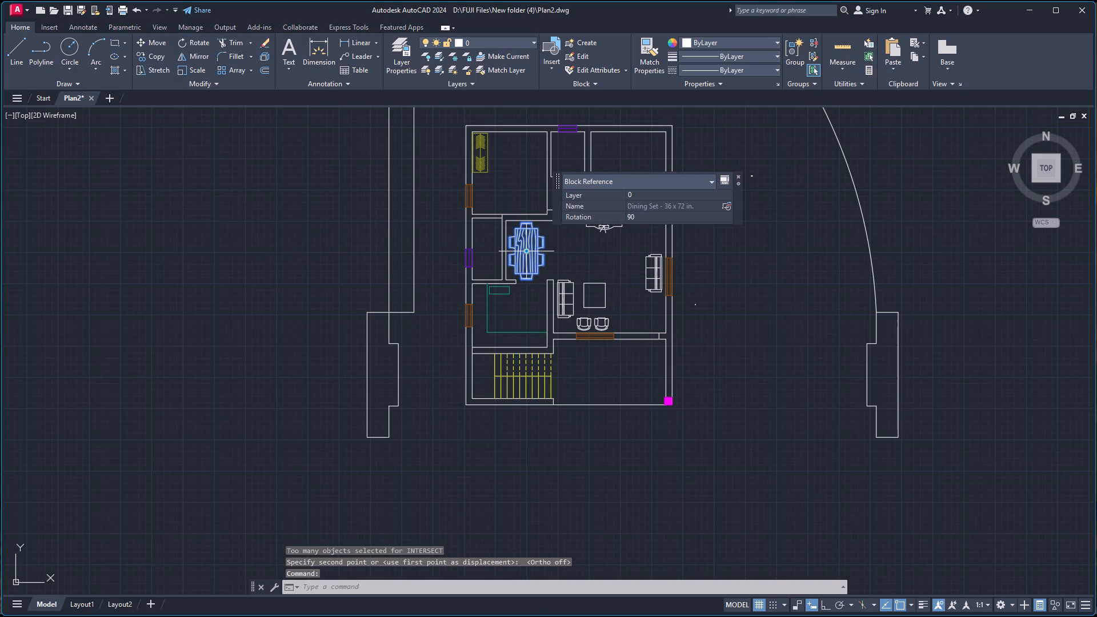
text(sc)
key(Return)
scroll(527, 250, up, 5)
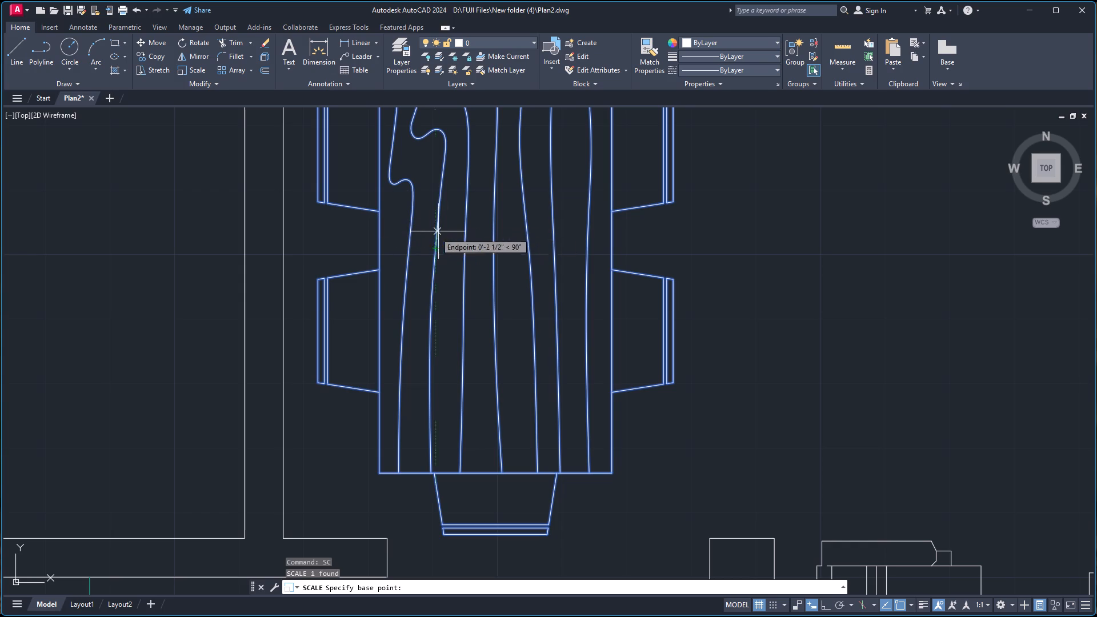
click(491, 228)
scroll(552, 257, down, 1)
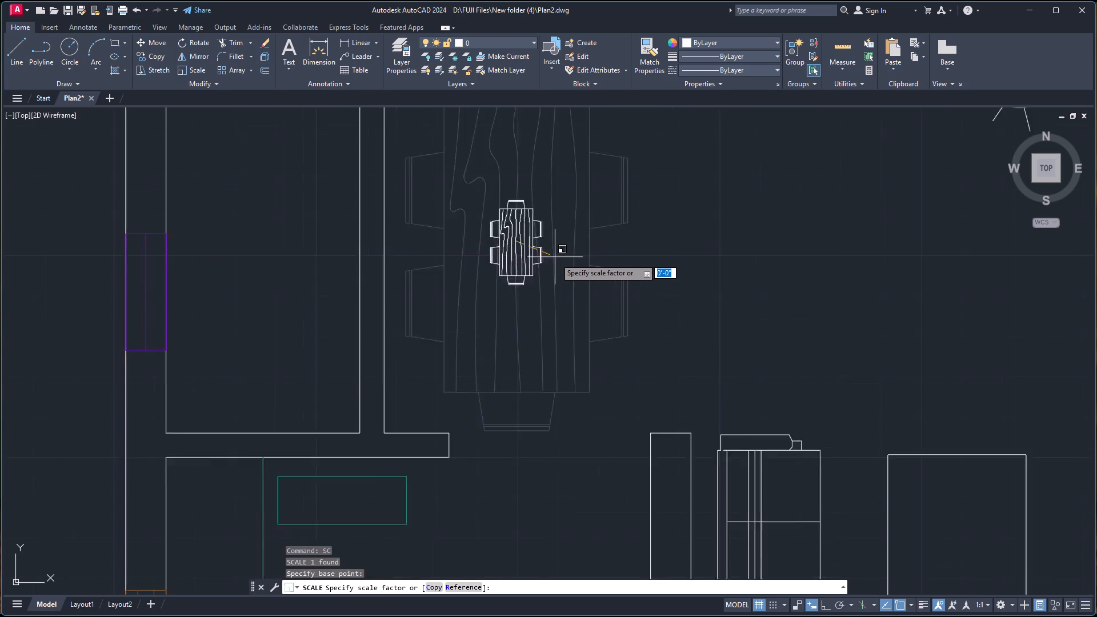
scroll(555, 258, down, 2)
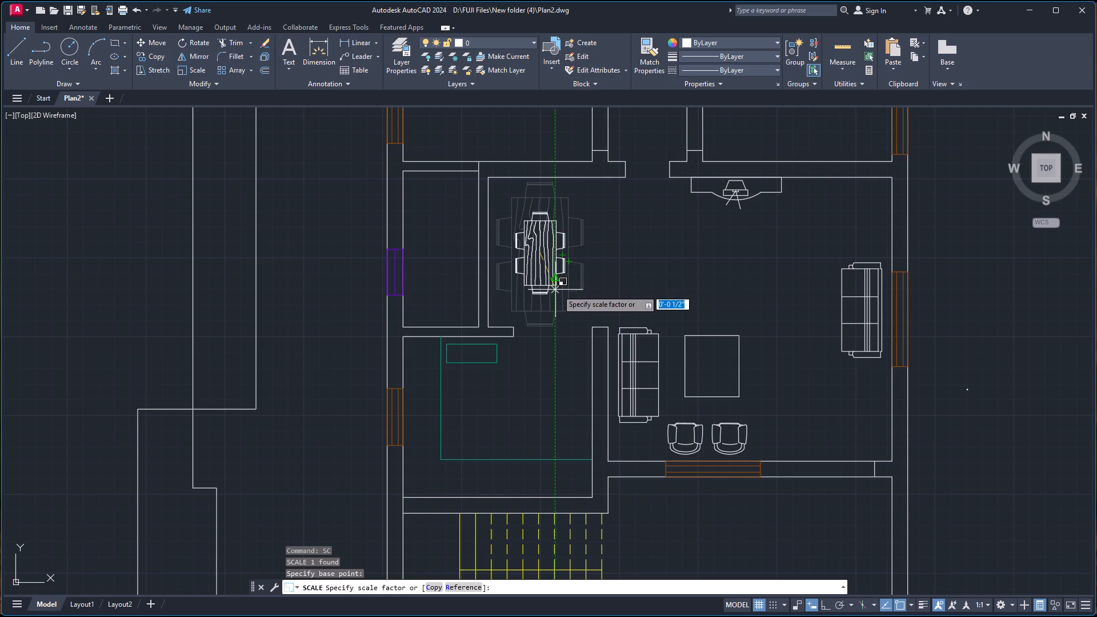
scroll(558, 294, up, 1)
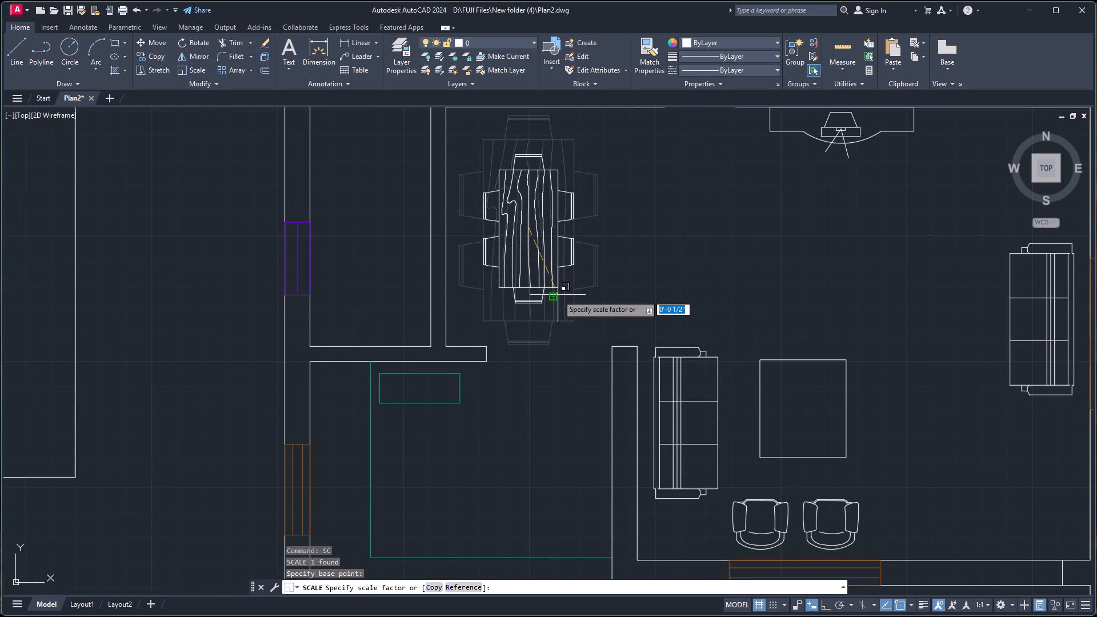
click(556, 299)
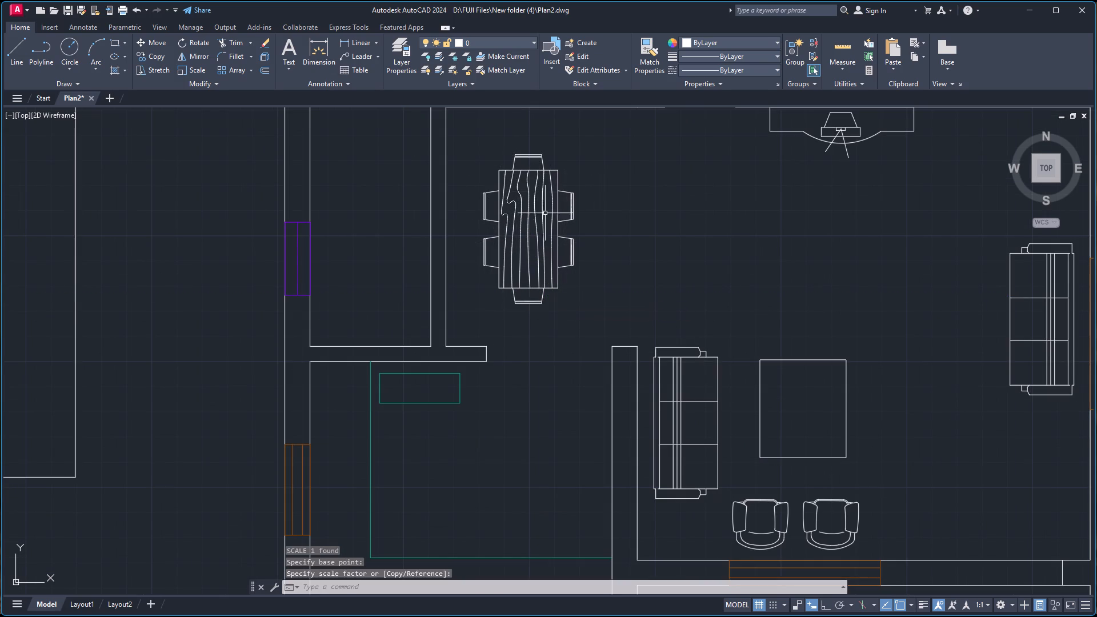
scroll(533, 190, down, 2)
scroll(599, 183, down, 1)
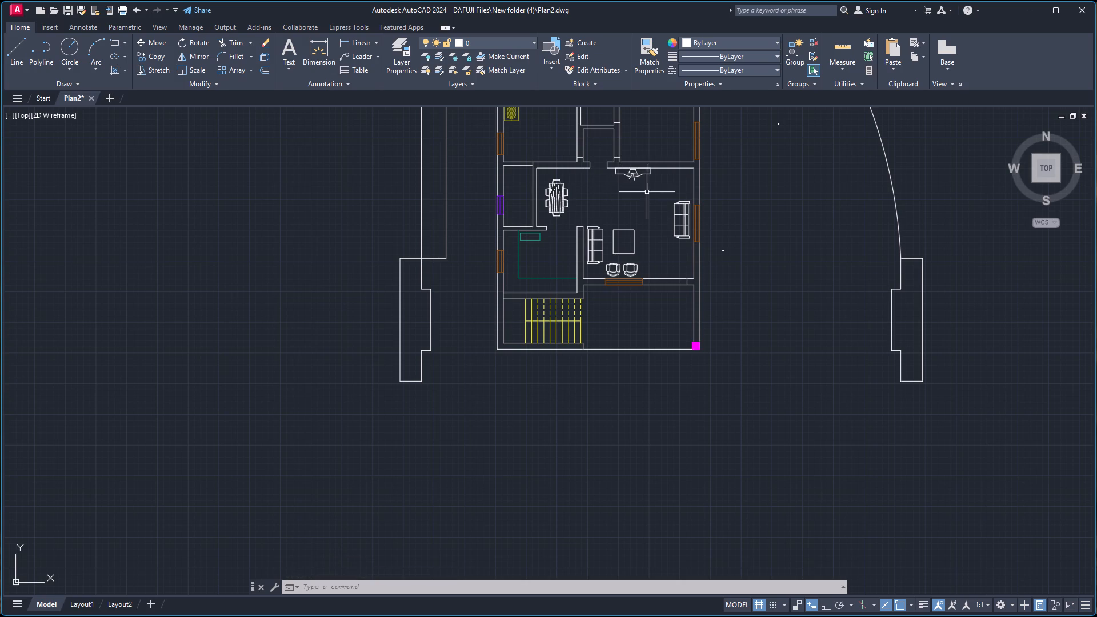
Scale the tiny sink block outside the plan's east wall up about its north-west corner, to roughly the coffee table's width.
scroll(690, 214, down, 1)
scroll(682, 146, down, 1)
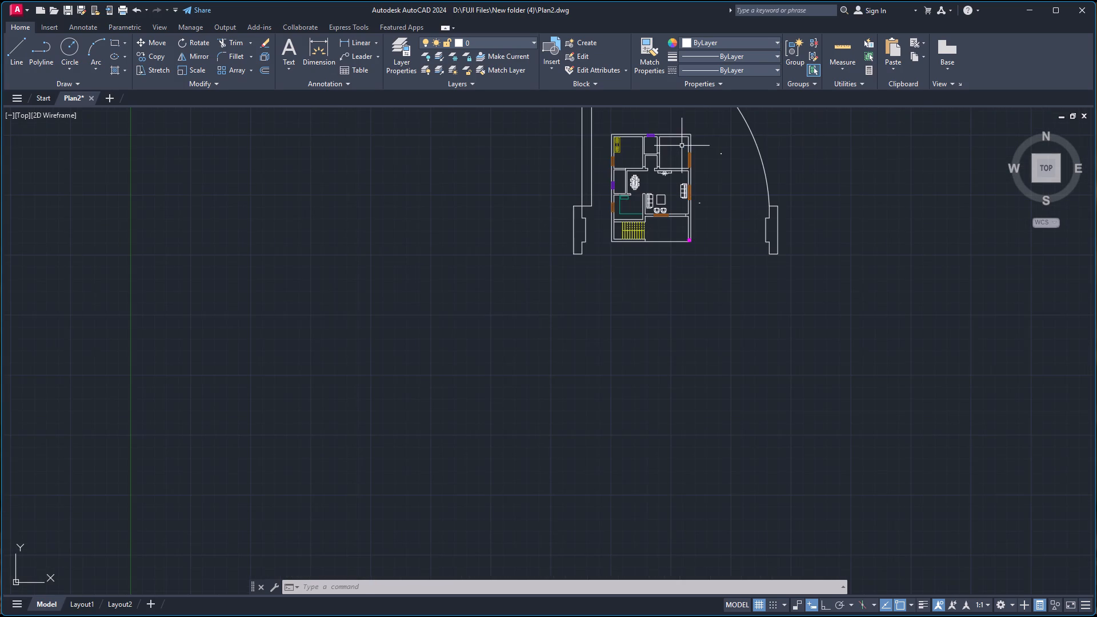
scroll(659, 119, up, 2)
scroll(699, 172, up, 3)
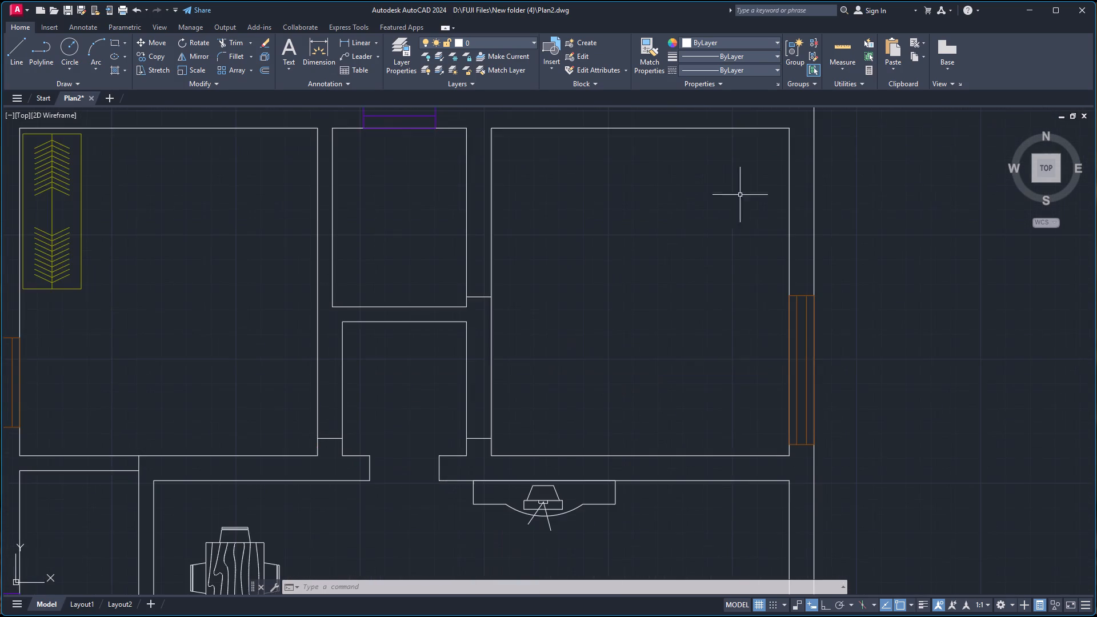
scroll(875, 366, down, 4)
scroll(966, 315, up, 4)
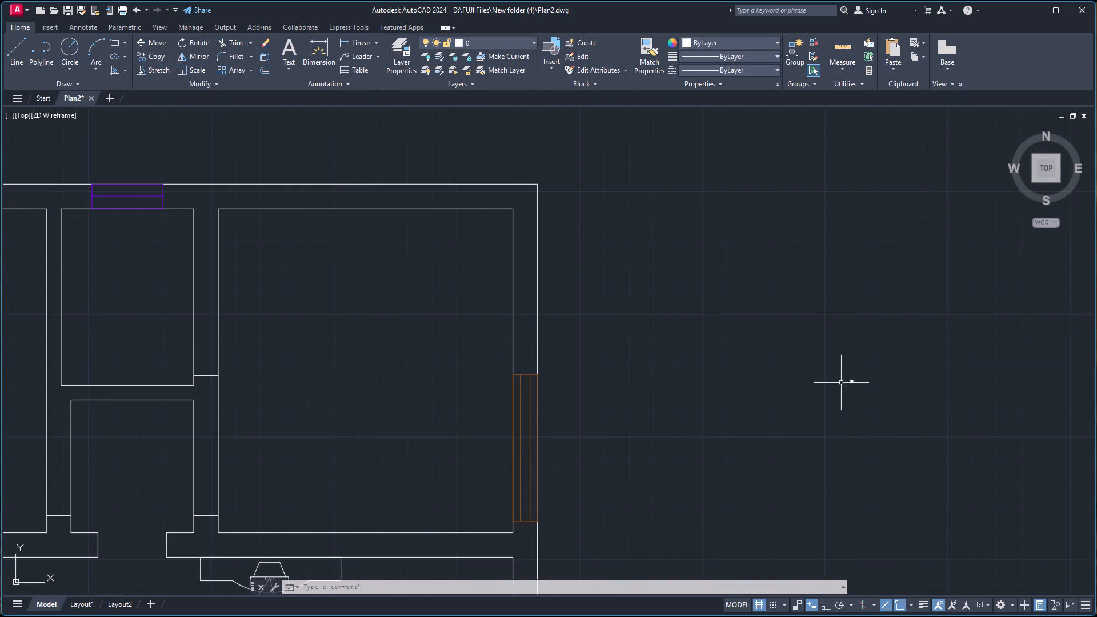
scroll(831, 376, up, 5)
click(914, 392)
click(1007, 486)
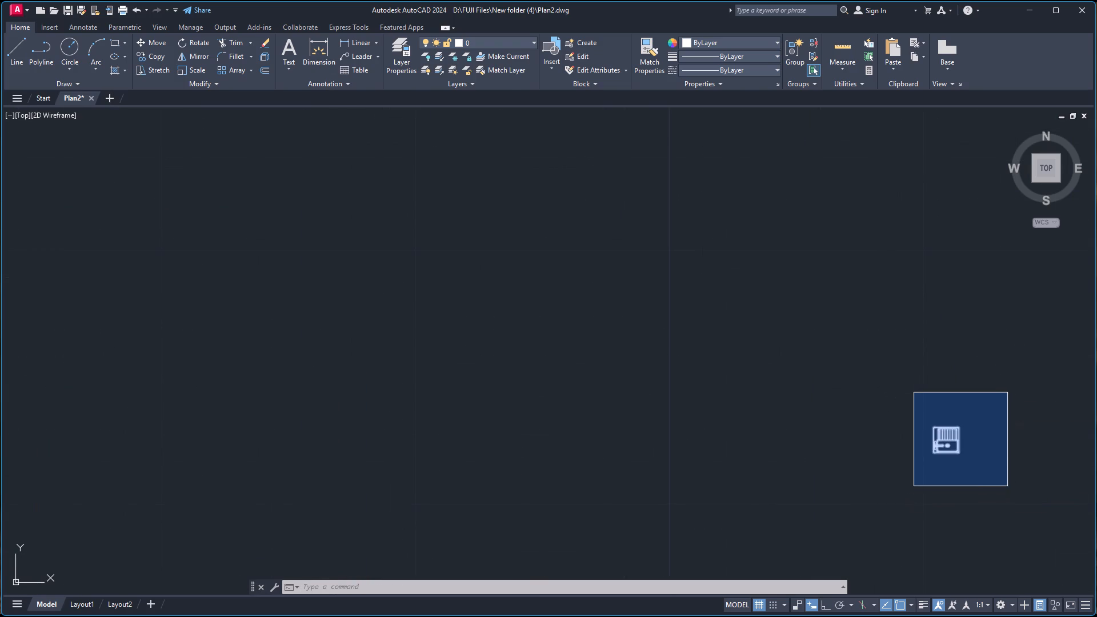
key(s)
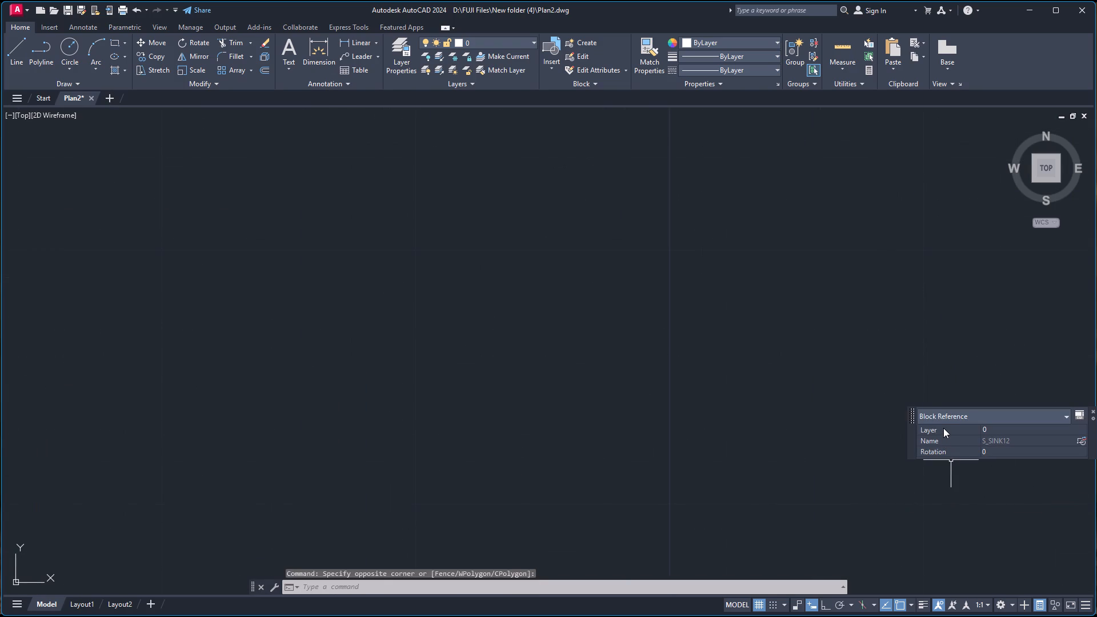
key(c)
key(Return)
scroll(928, 432, up, 1)
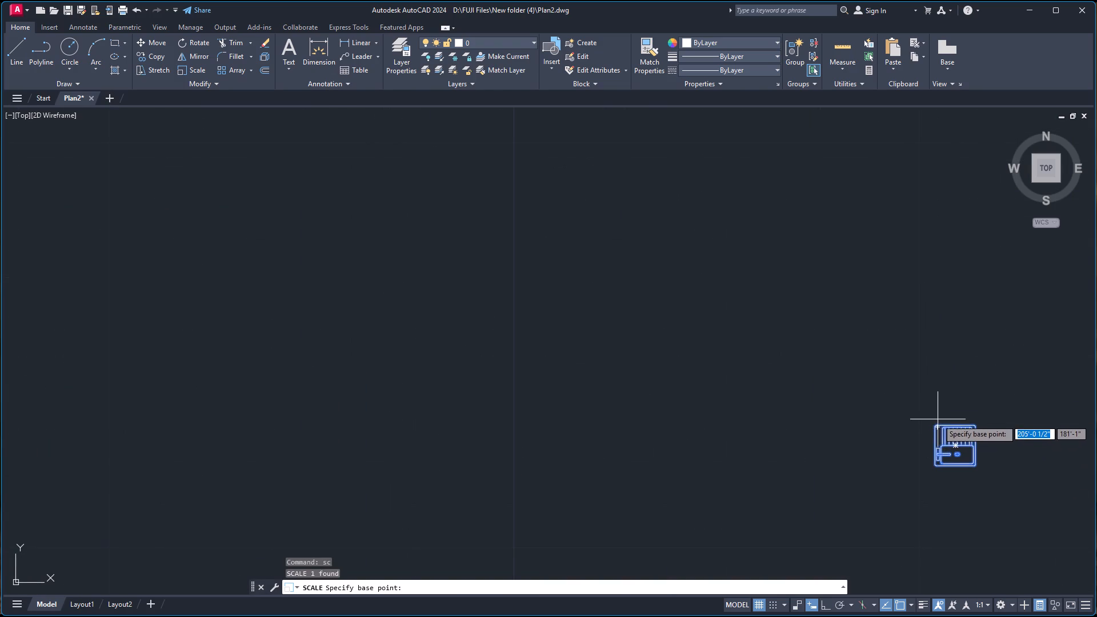
click(934, 428)
scroll(869, 351, down, 3)
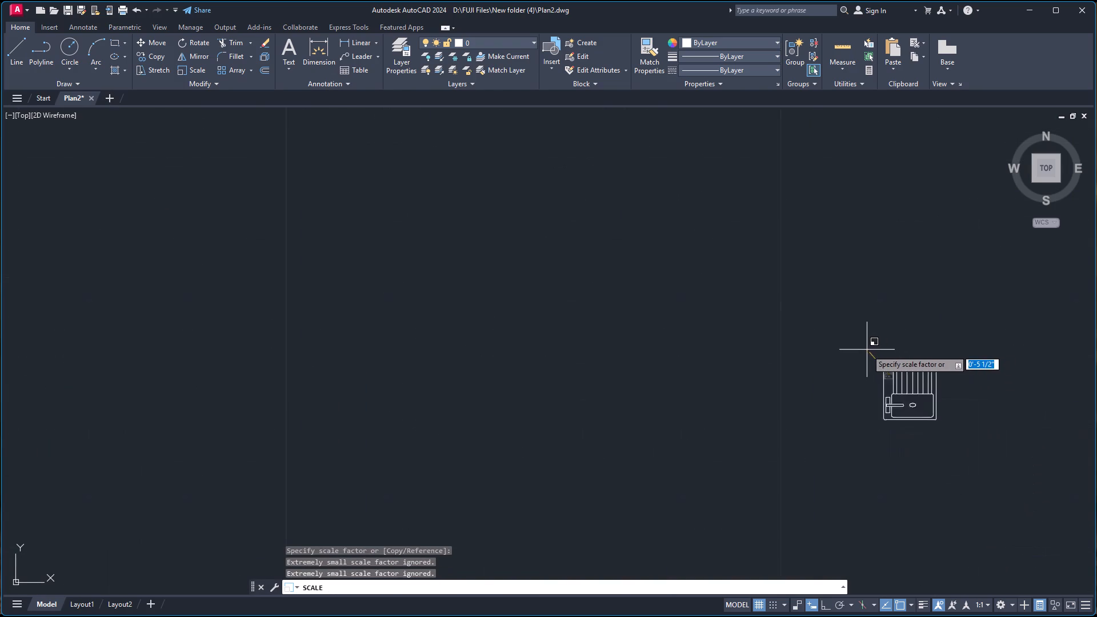
scroll(867, 350, down, 1)
scroll(820, 322, down, 1)
scroll(820, 322, up, 2)
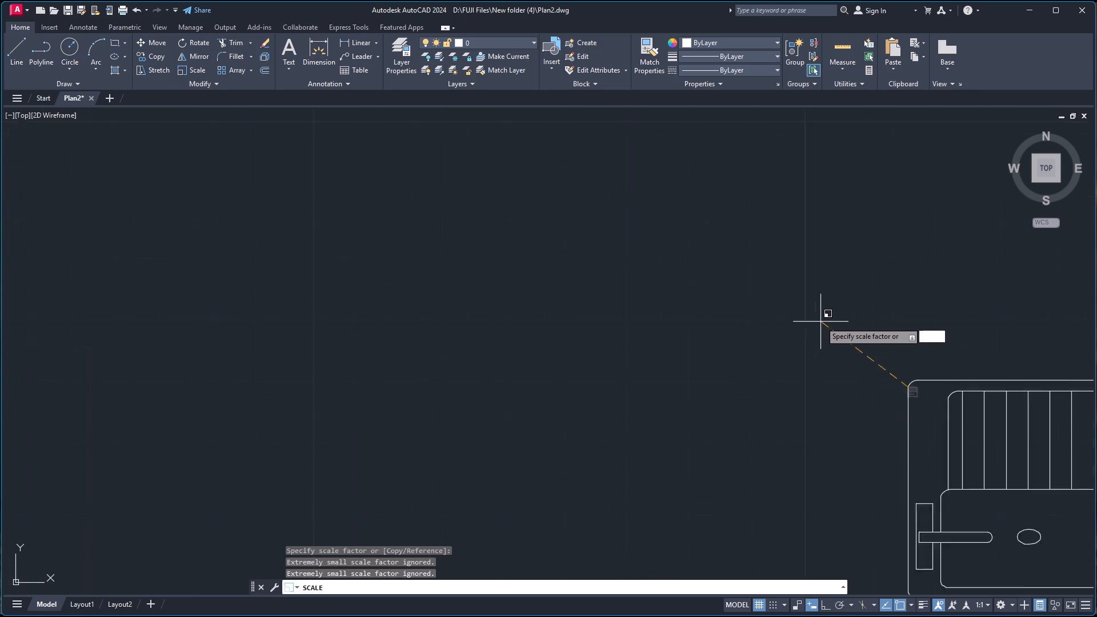
scroll(820, 322, up, 2)
scroll(820, 322, down, 7)
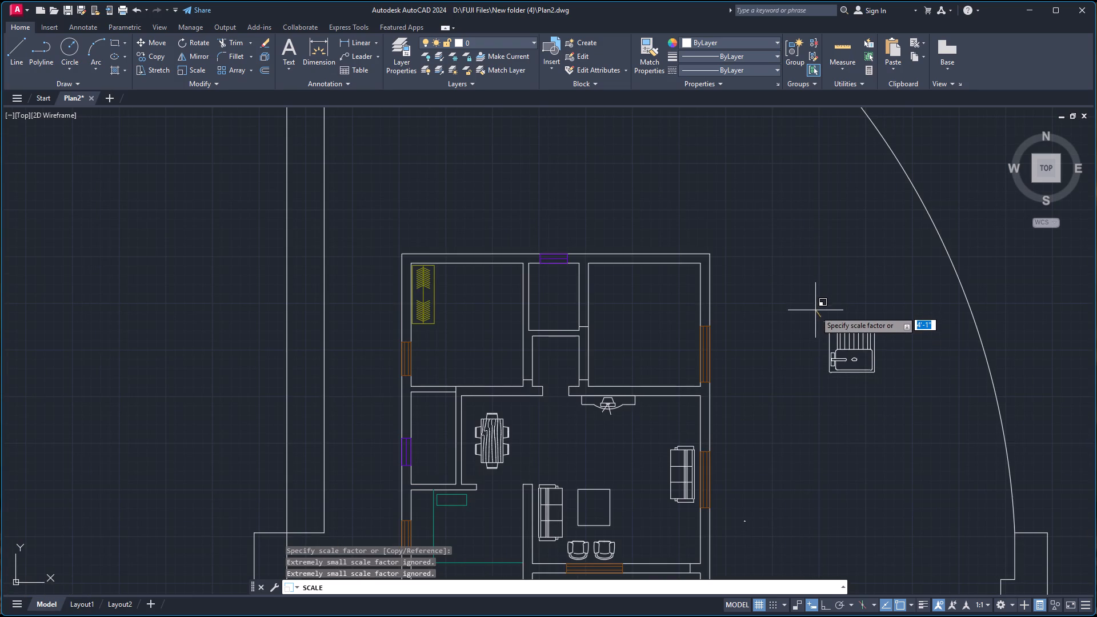
click(819, 314)
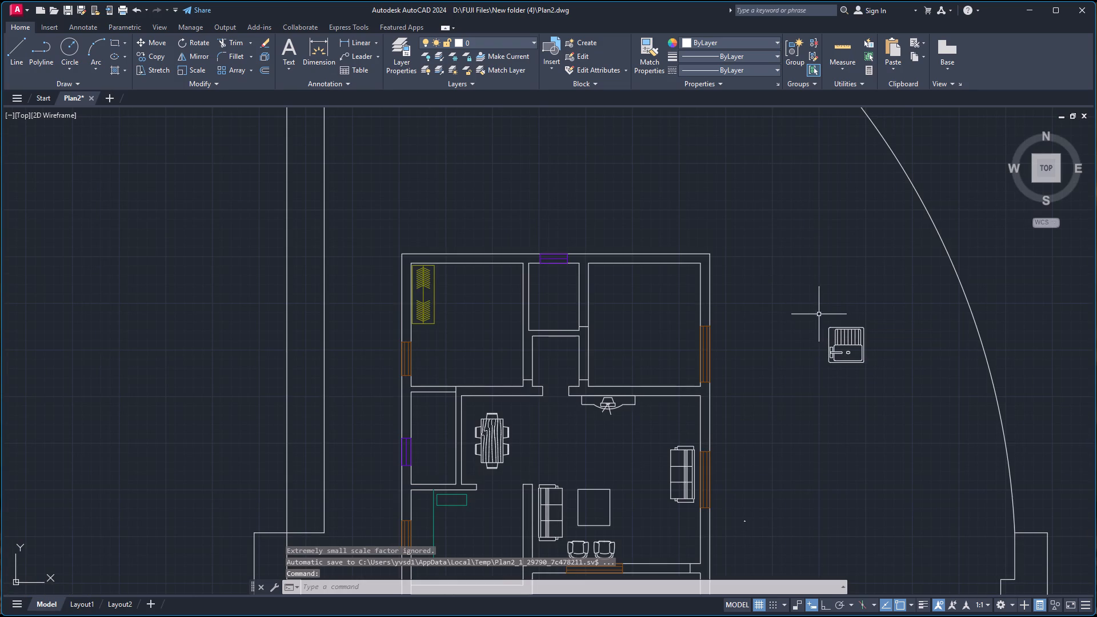
Rotate the sink block 90° counterclockwise about its north-west corner with Ortho turned on, so the faucet faces south.
click(817, 309)
click(882, 383)
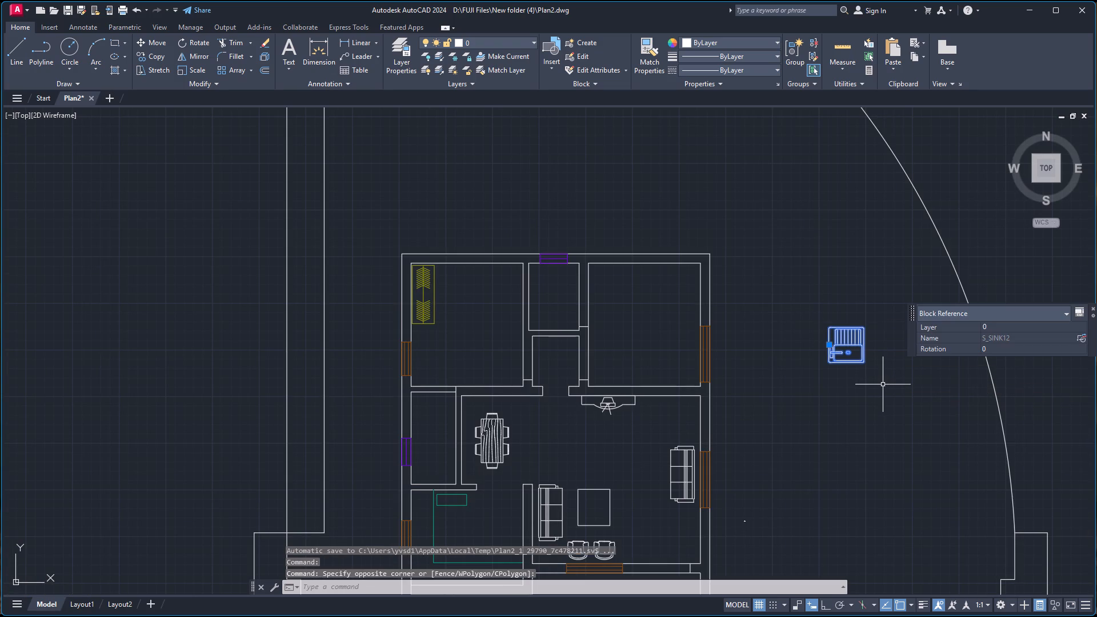
key(r)
key(o)
key(Return)
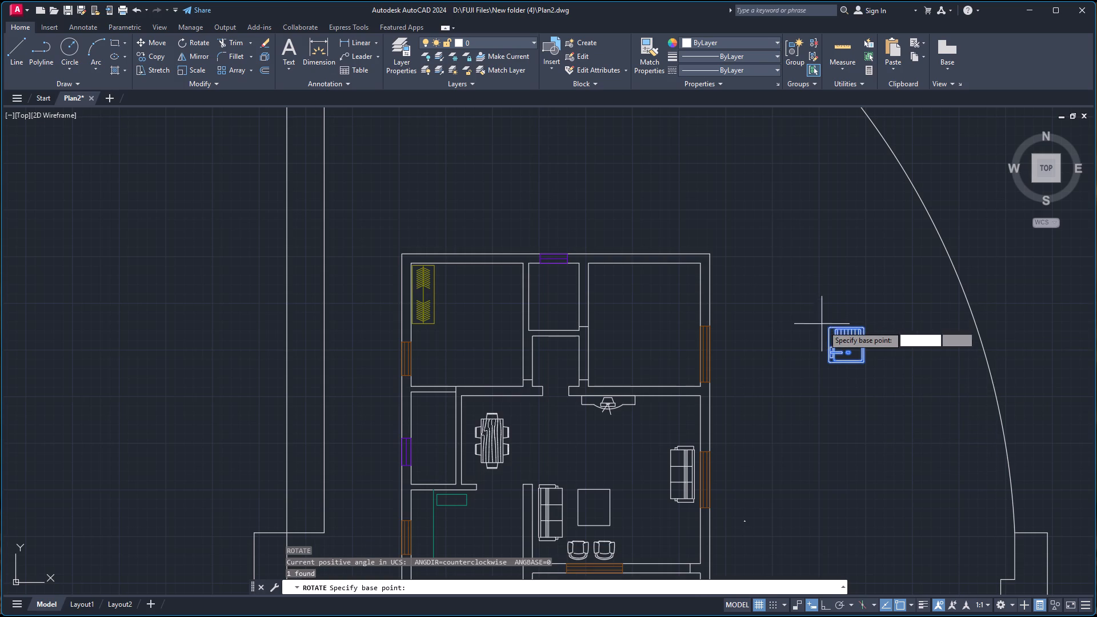
click(827, 328)
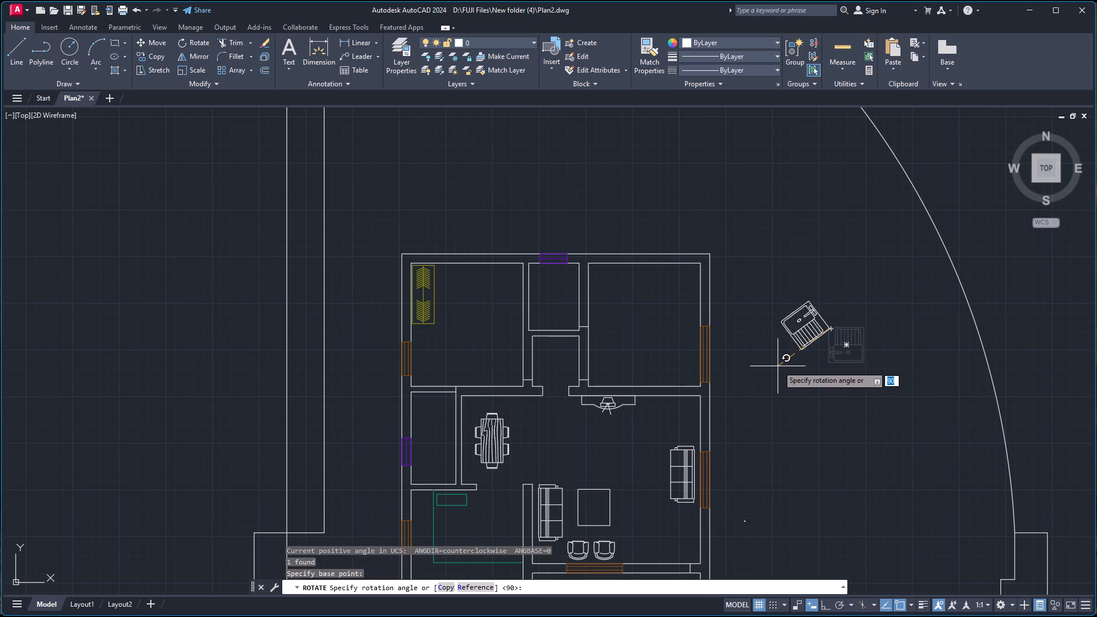
key(F8)
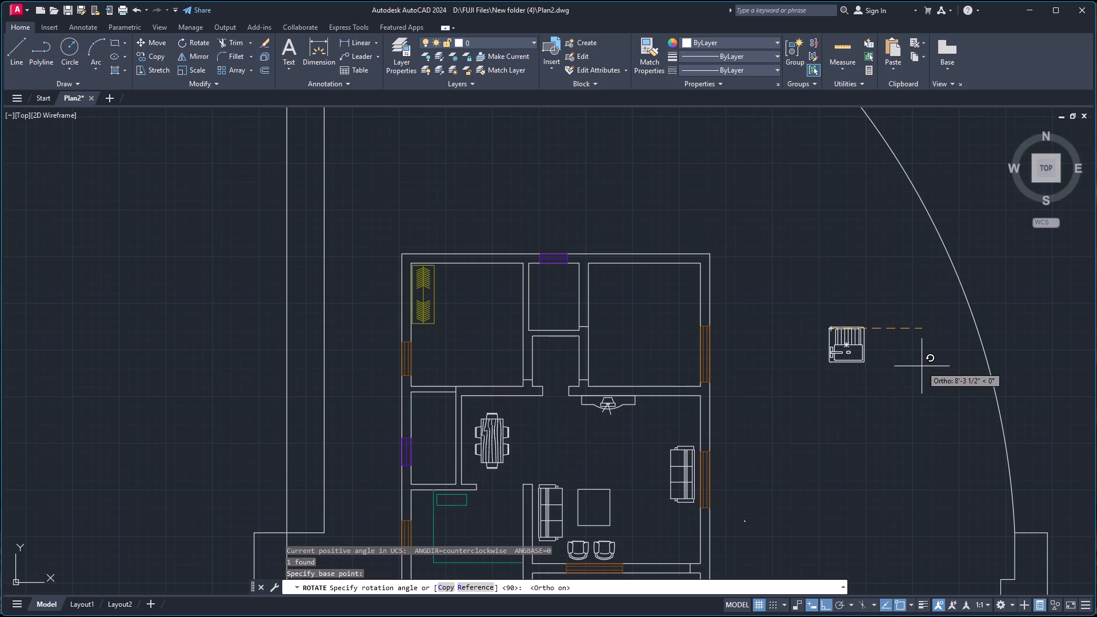
click(843, 266)
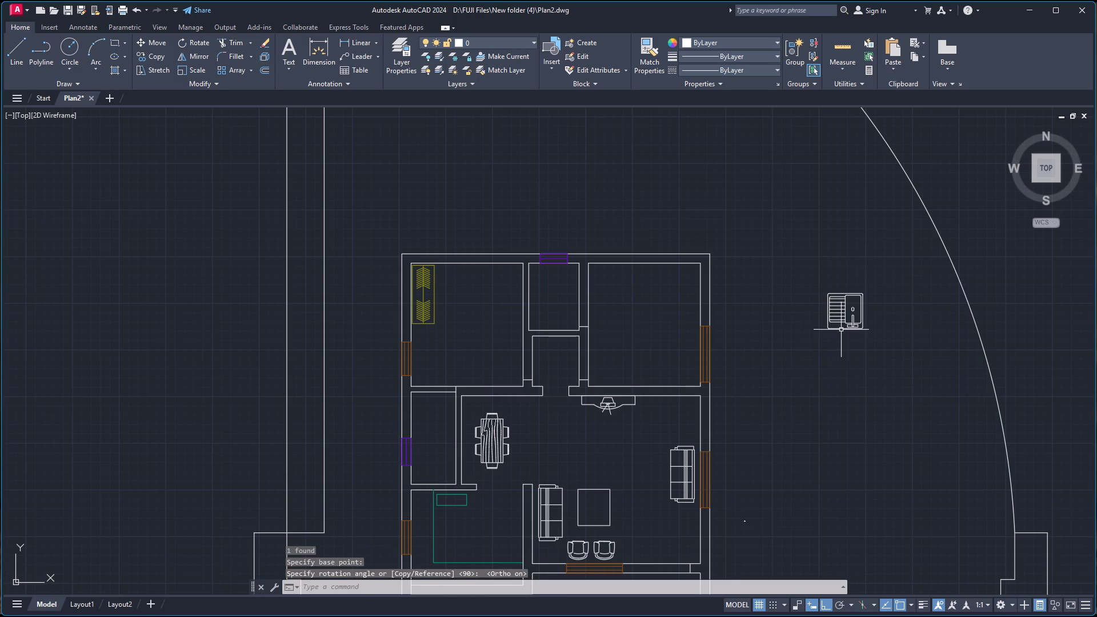
Move the sink by its faucet-edge midpoint onto the kitchen's south wall above the stairs, near the room's east end.
click(841, 330)
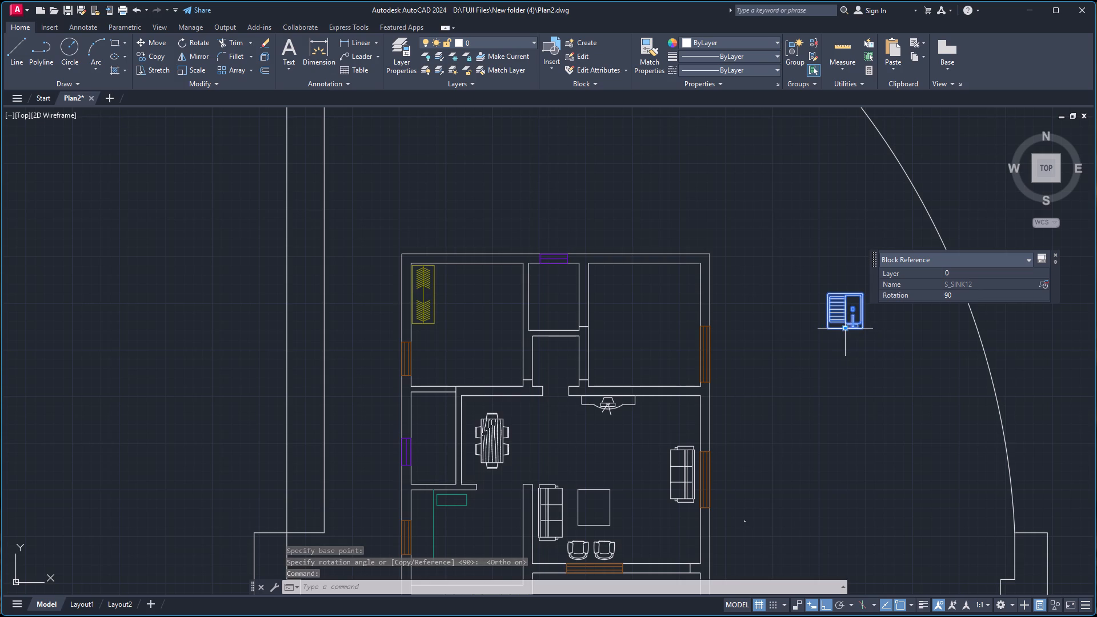
click(846, 328)
scroll(664, 396, down, 4)
scroll(589, 428, up, 2)
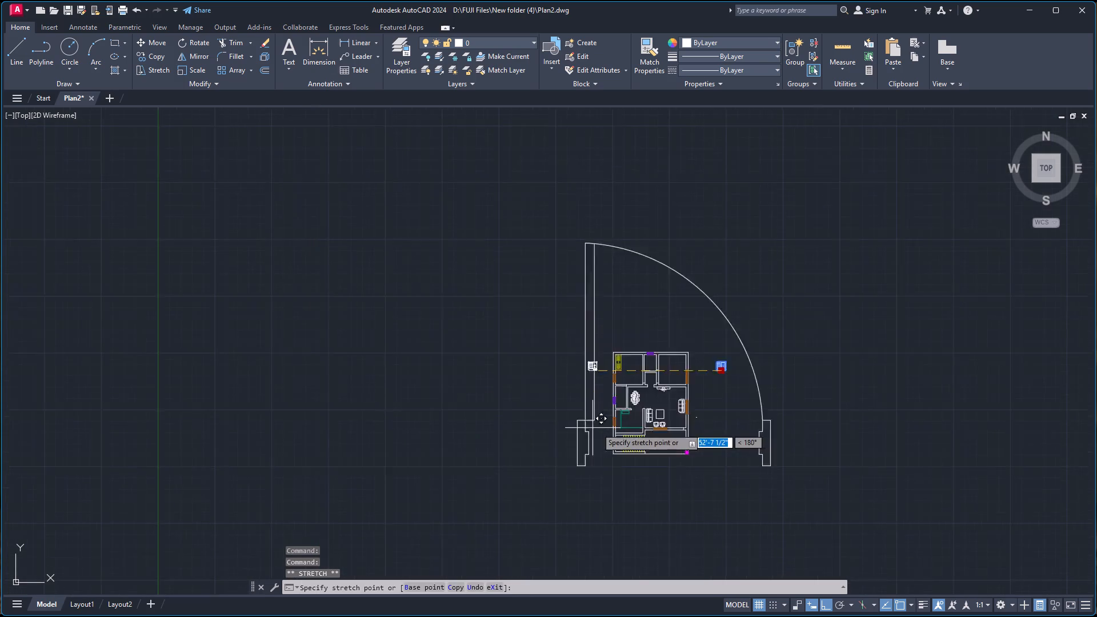
scroll(619, 438, up, 1)
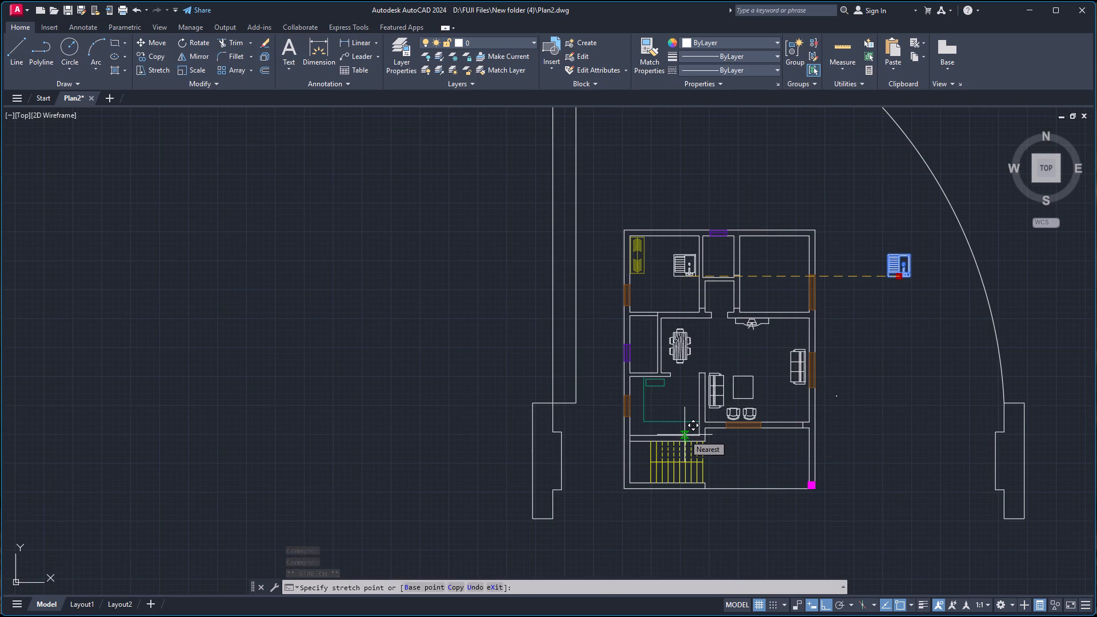
click(684, 435)
Scale the kitchen sink down to about 60% of its size about the midpoint of its wall-side edge.
scroll(706, 427, down, 3)
scroll(684, 403, up, 6)
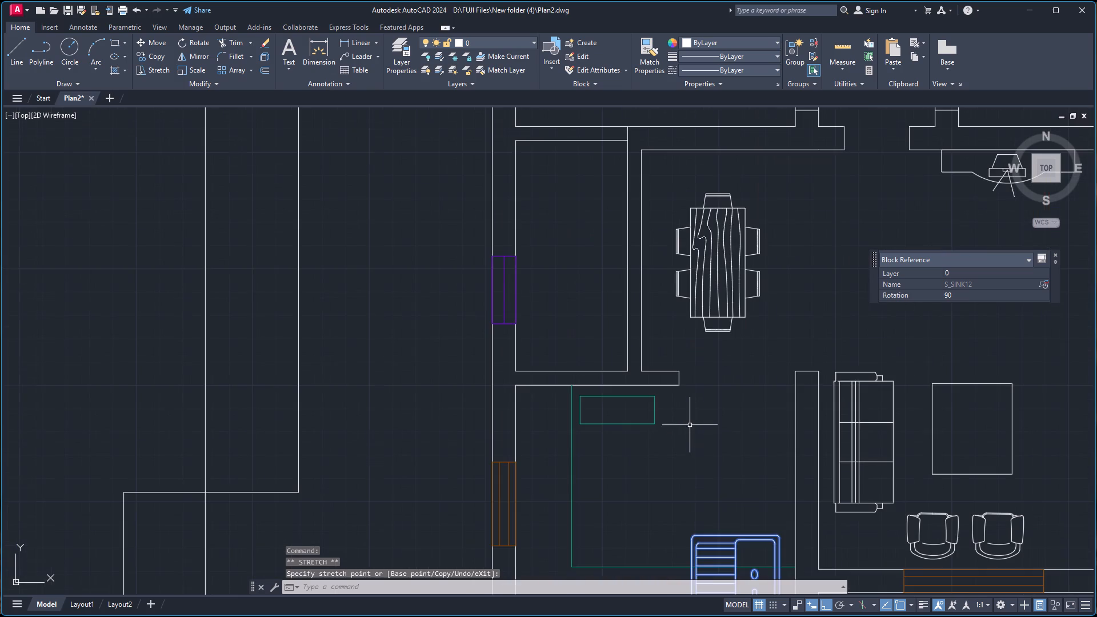
scroll(727, 488, down, 5)
scroll(736, 518, up, 5)
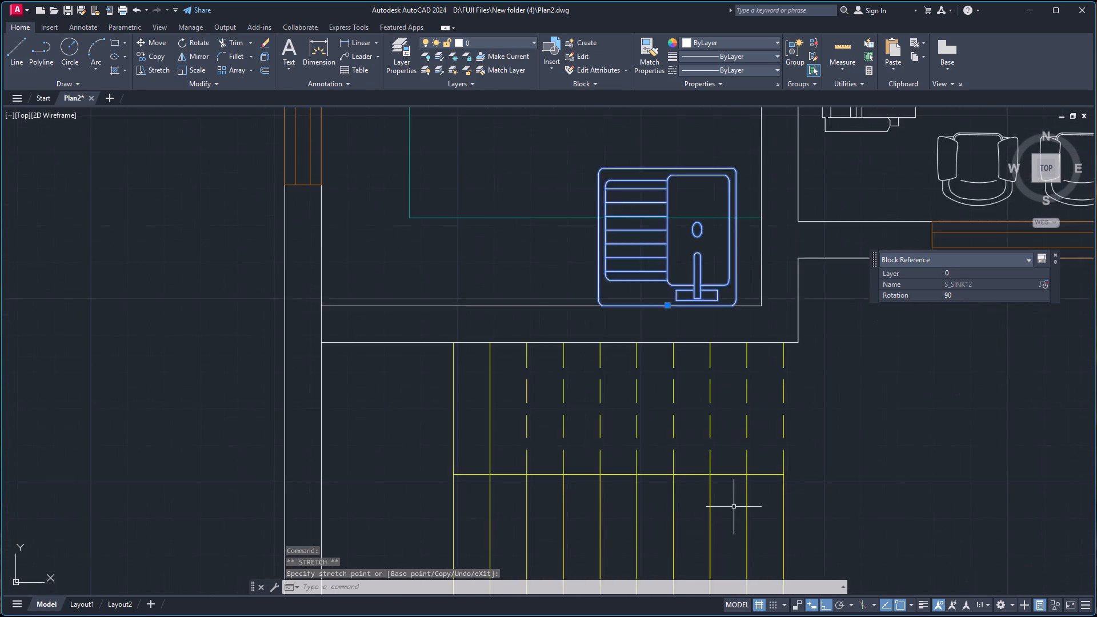
scroll(733, 499, up, 2)
key(s)
key(c)
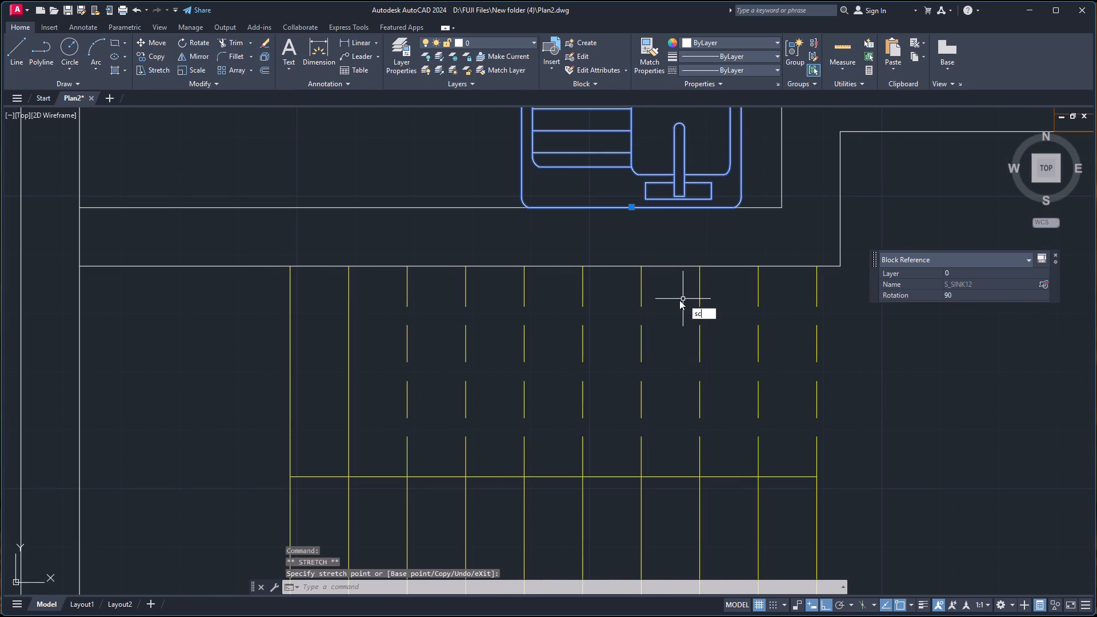
key(Return)
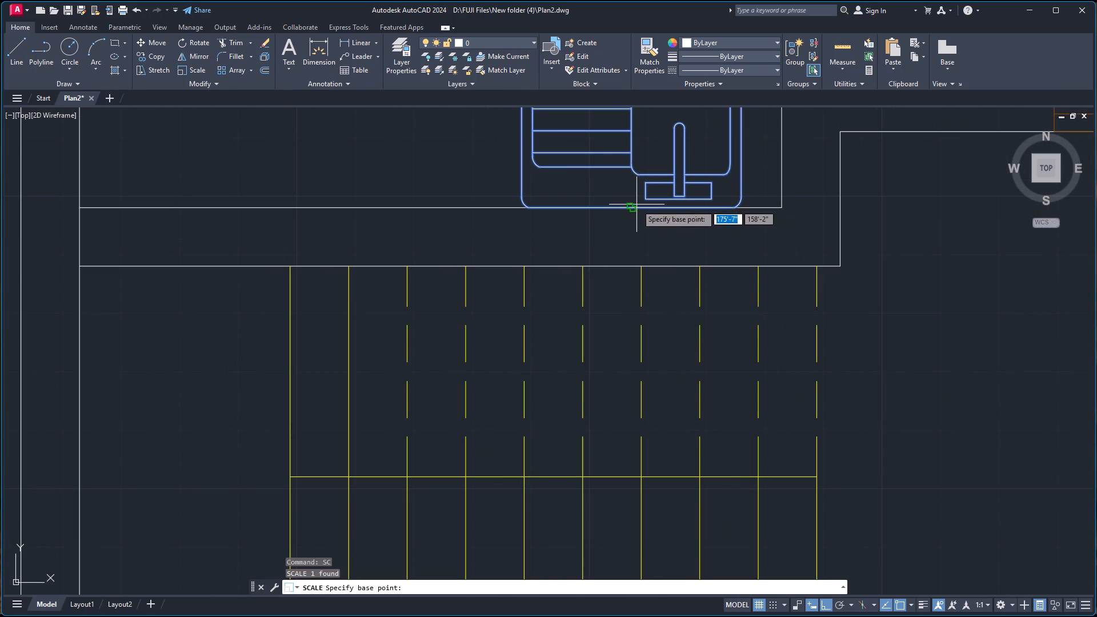
click(633, 206)
scroll(644, 185, down, 2)
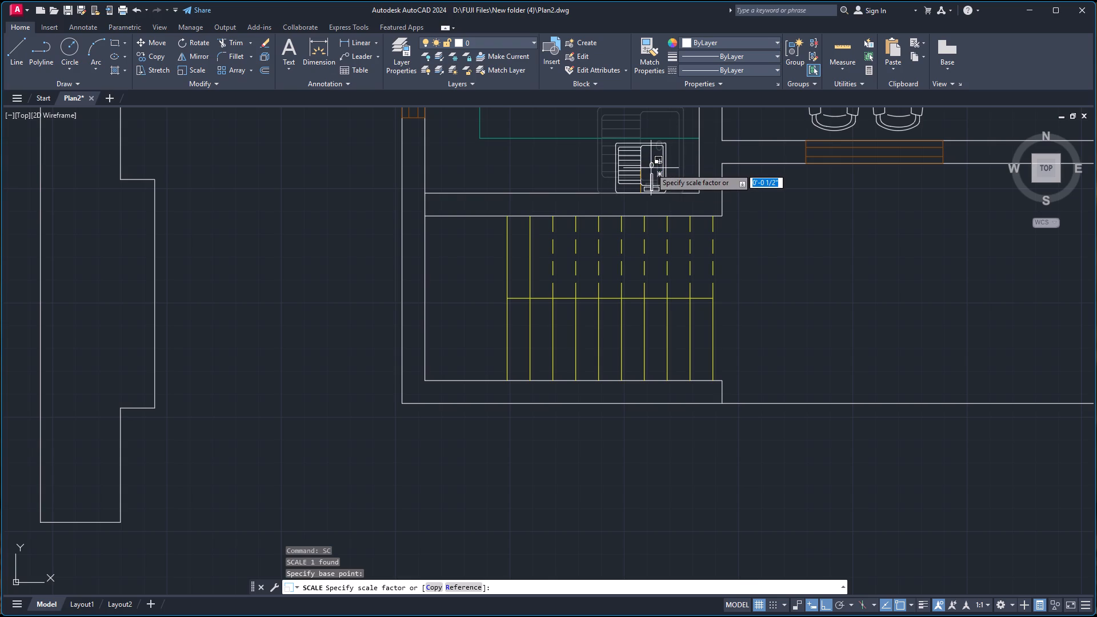
click(651, 167)
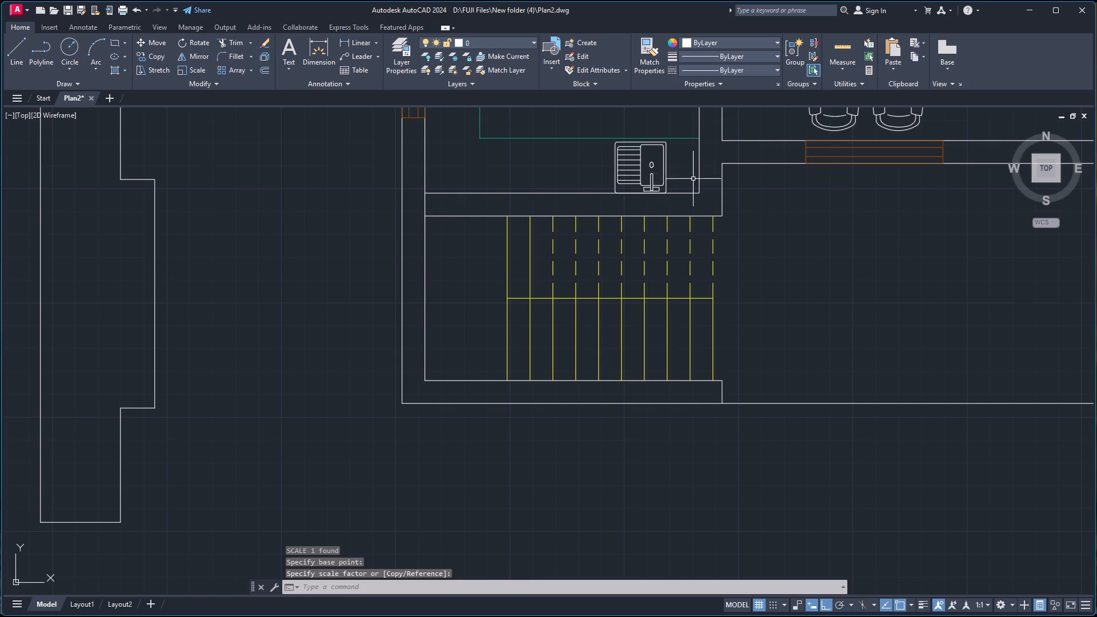
Scale the tiny toilet block outside the plan's east wall up about 11 times from its tank's north-west corner.
scroll(752, 189, down, 2)
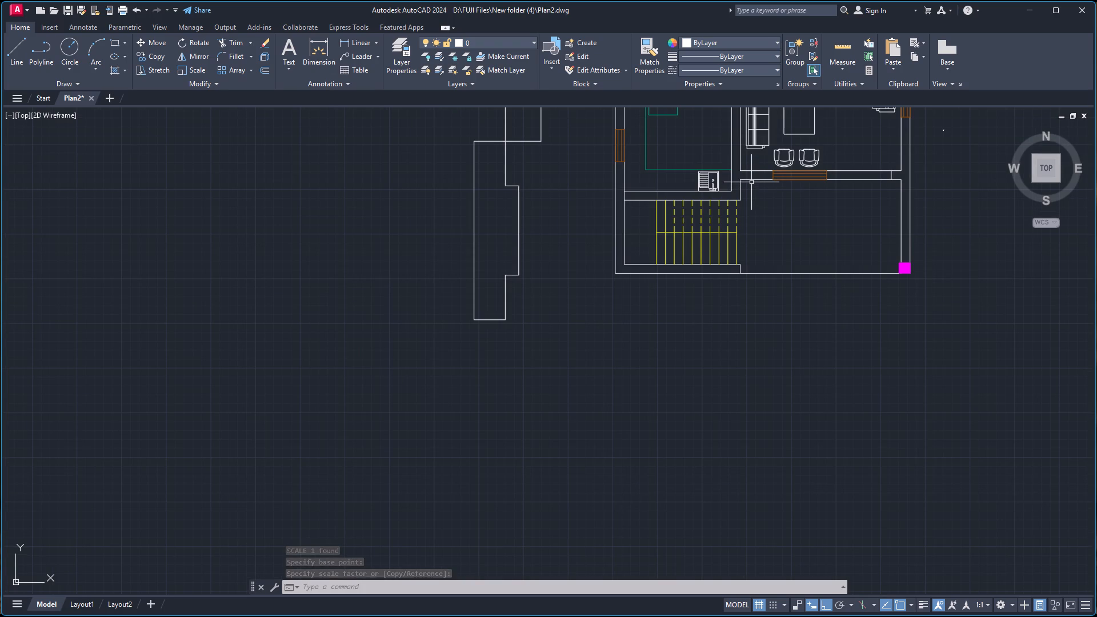
scroll(740, 196, down, 3)
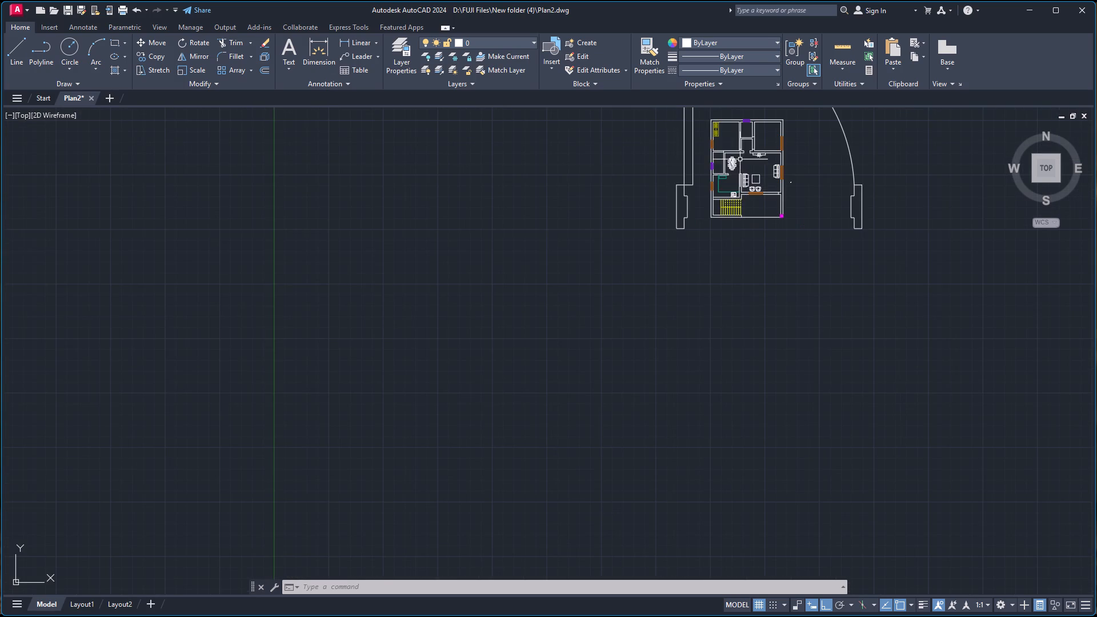
scroll(745, 138, up, 2)
scroll(750, 200, up, 1)
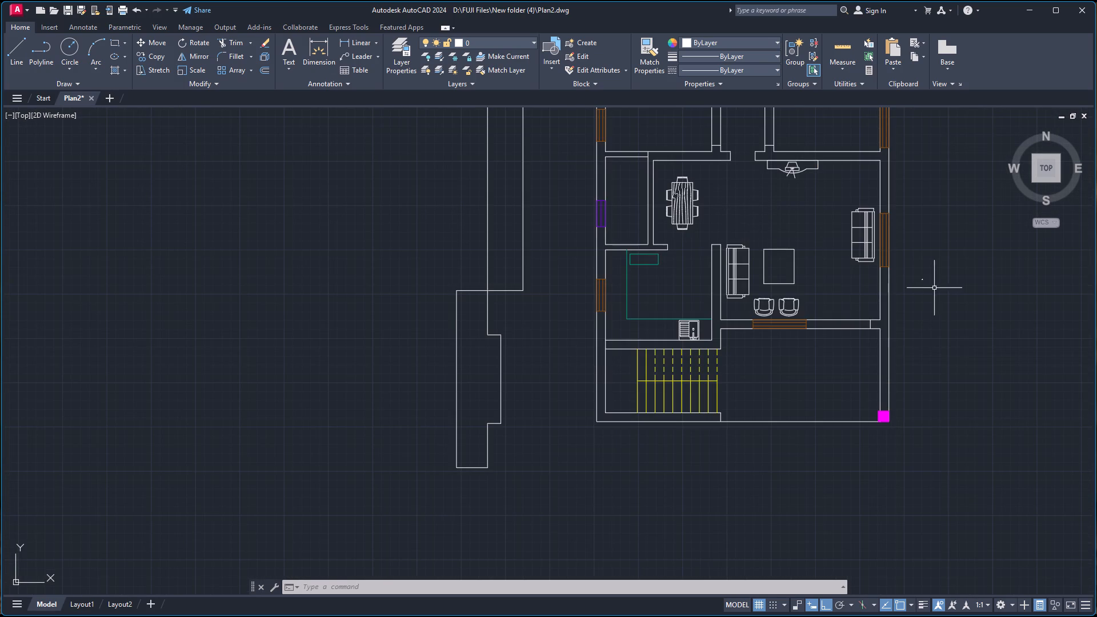
scroll(926, 268, up, 2)
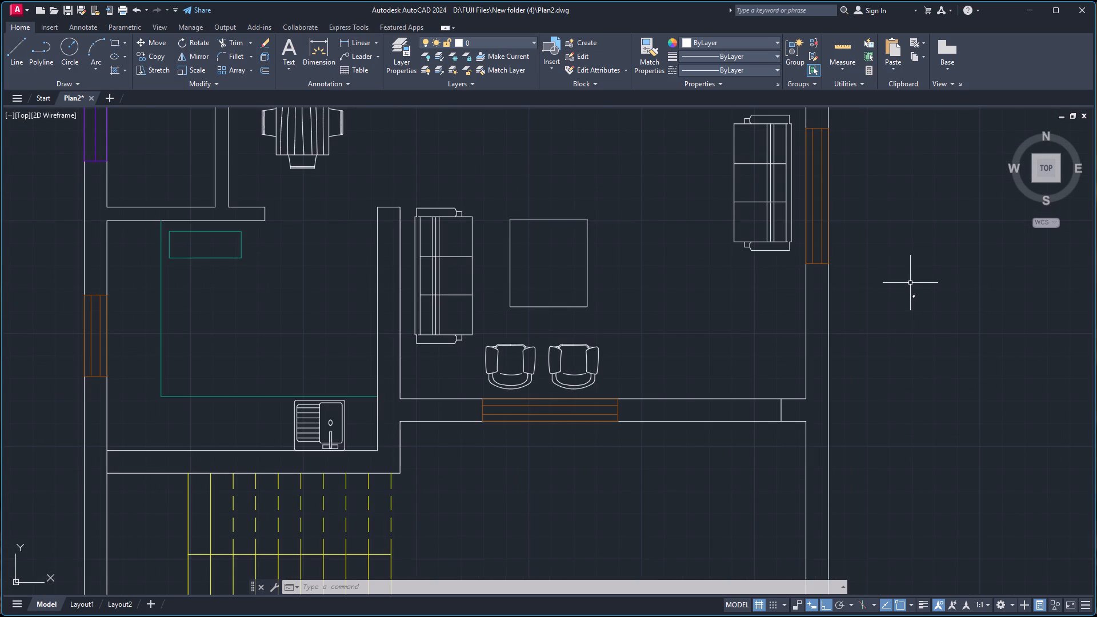
scroll(910, 281, down, 1)
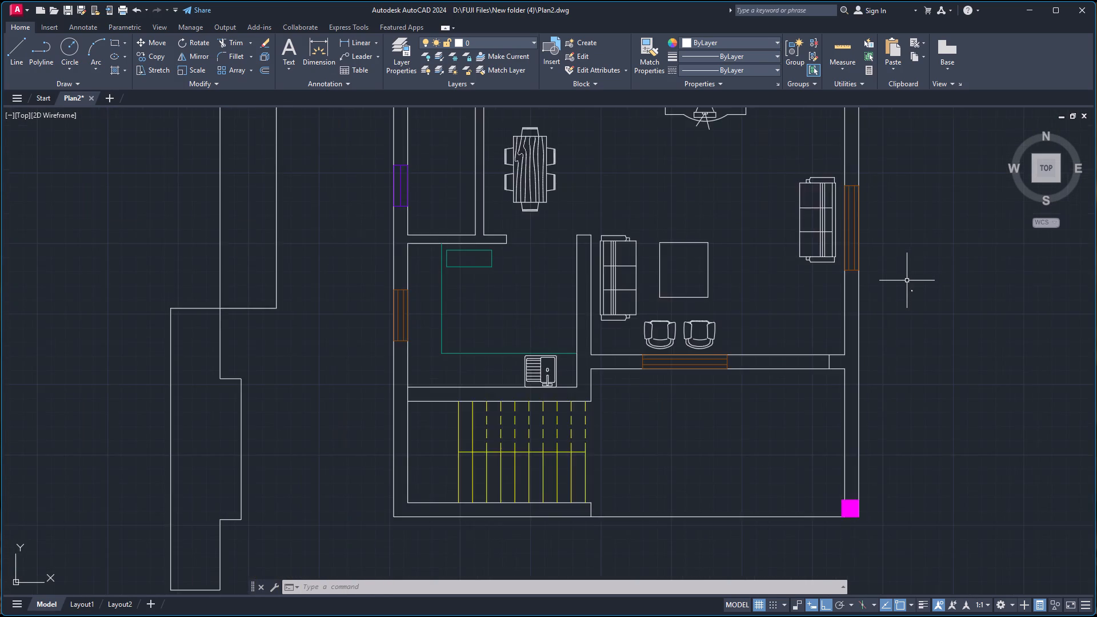
scroll(906, 281, down, 1)
scroll(906, 273, up, 1)
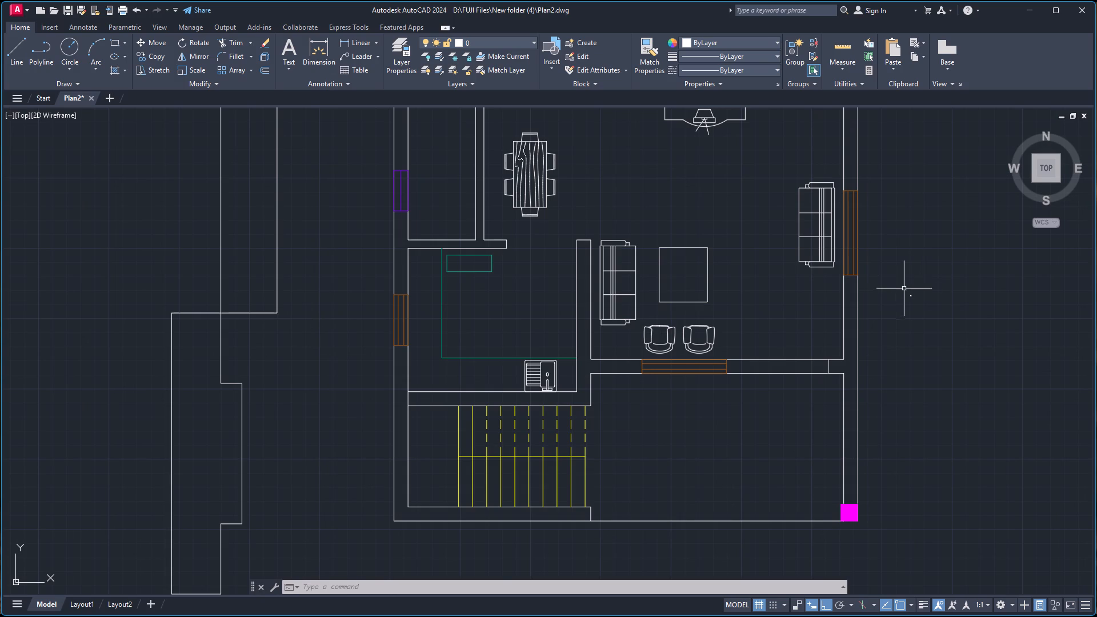
click(904, 285)
click(922, 317)
text(sc)
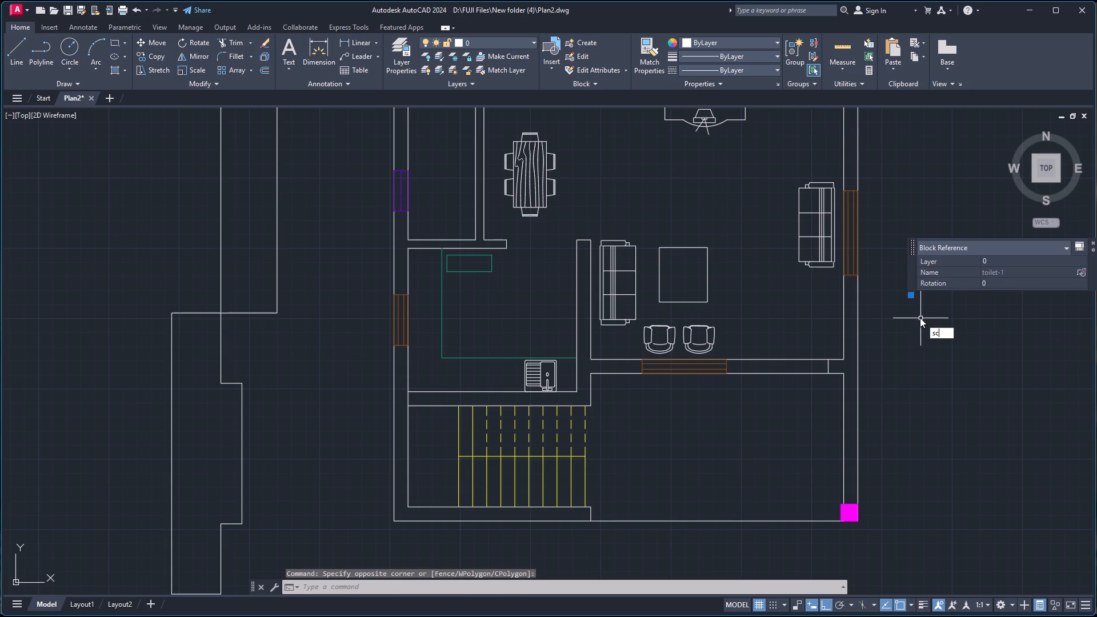
key(Return)
scroll(908, 286, up, 4)
scroll(908, 340, up, 4)
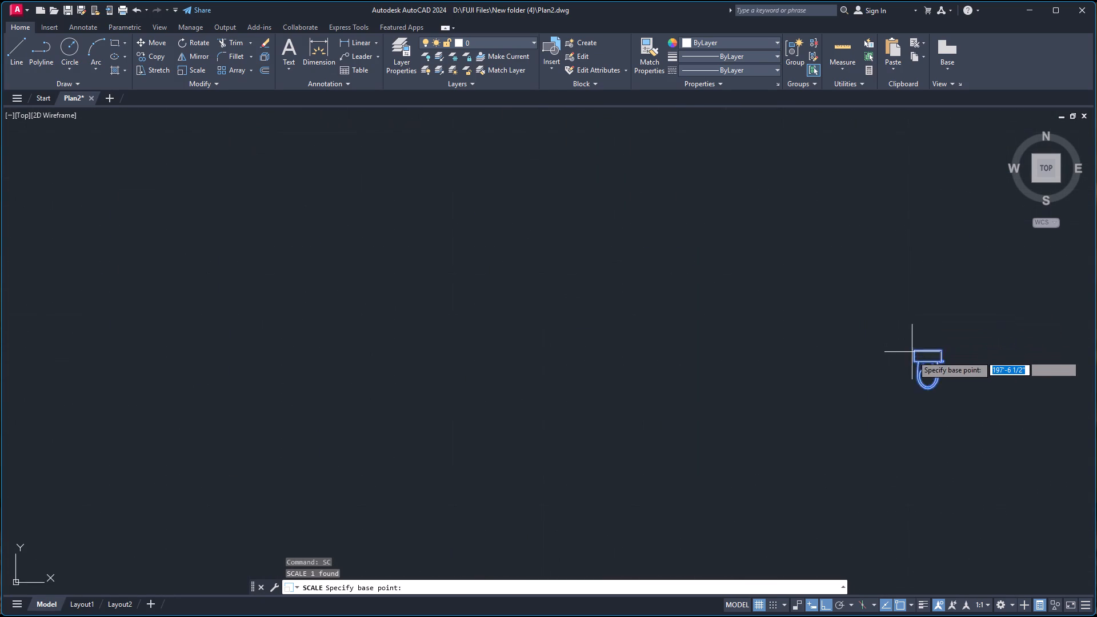
scroll(913, 359, up, 2)
click(910, 336)
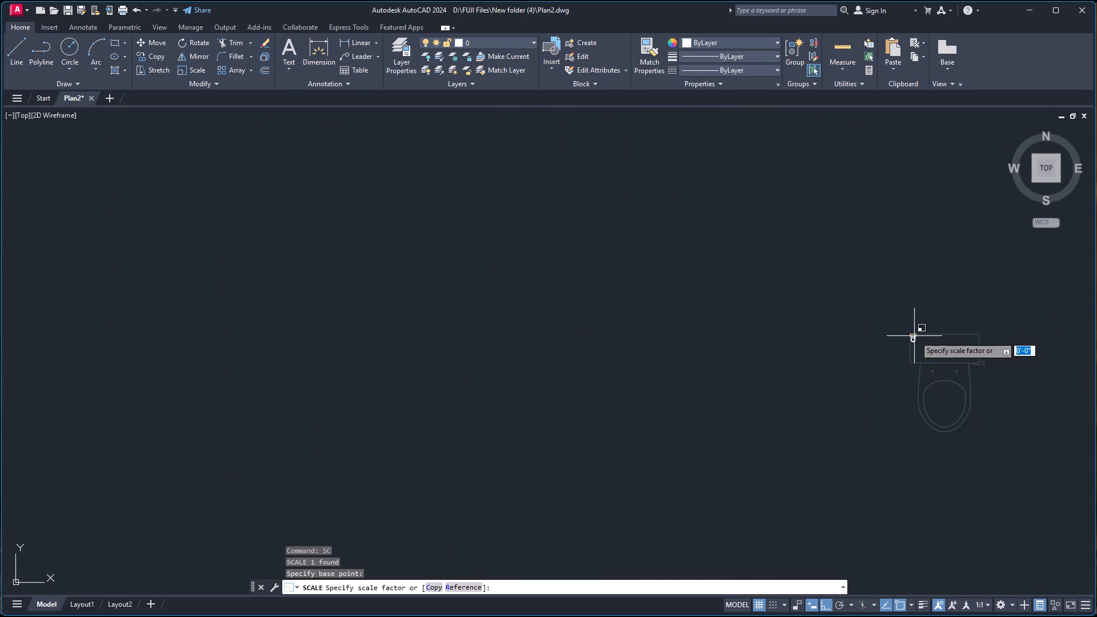
scroll(917, 335, down, 8)
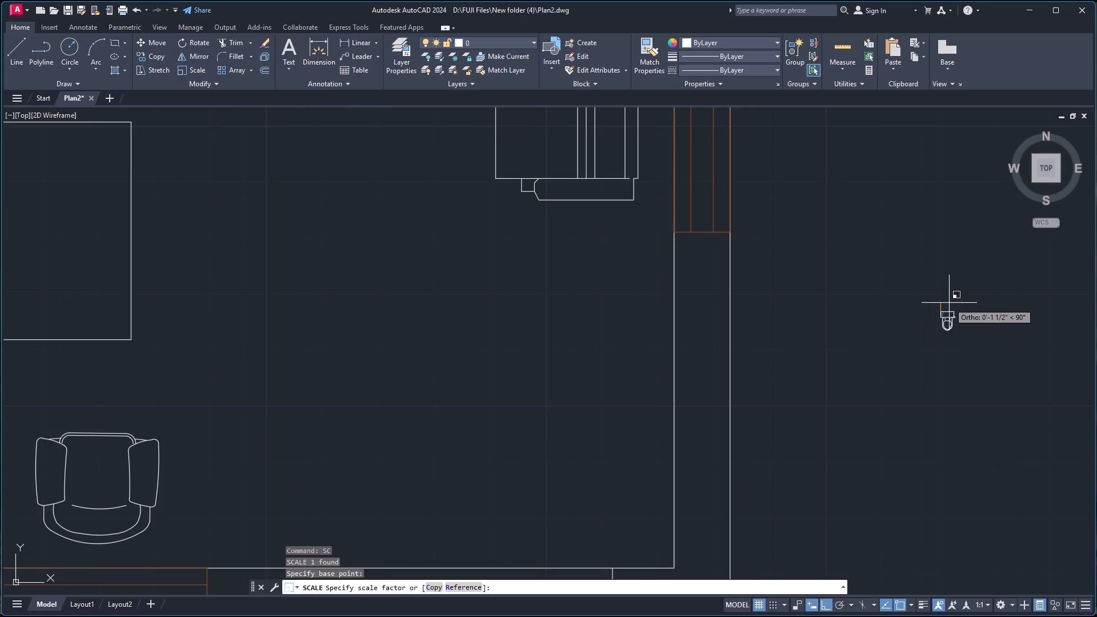
scroll(949, 303, down, 2)
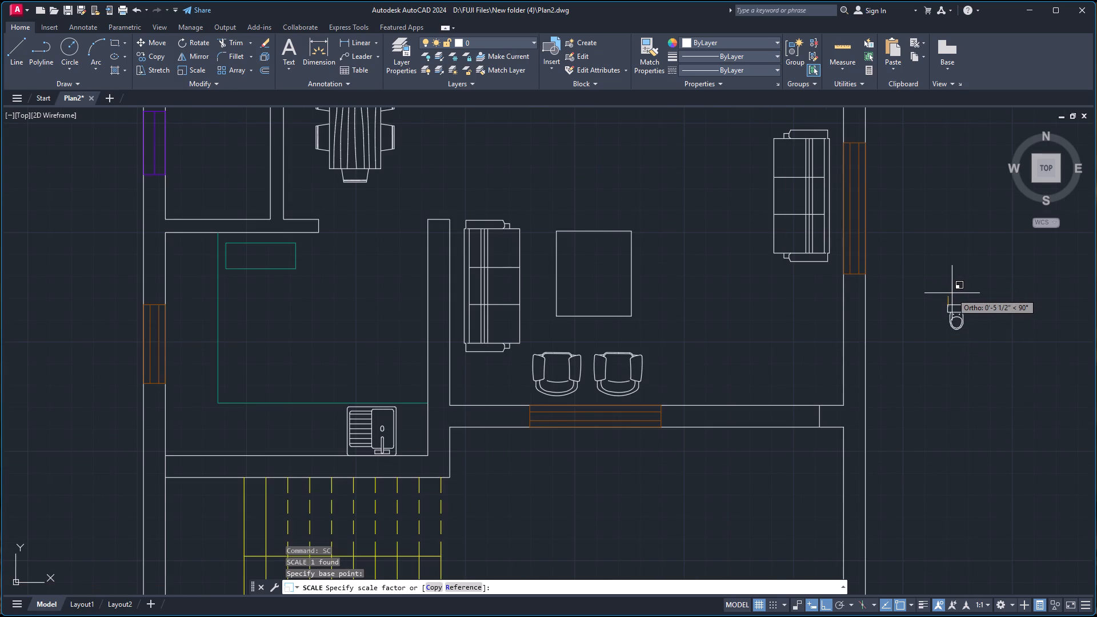
scroll(952, 293, up, 1)
scroll(952, 293, down, 4)
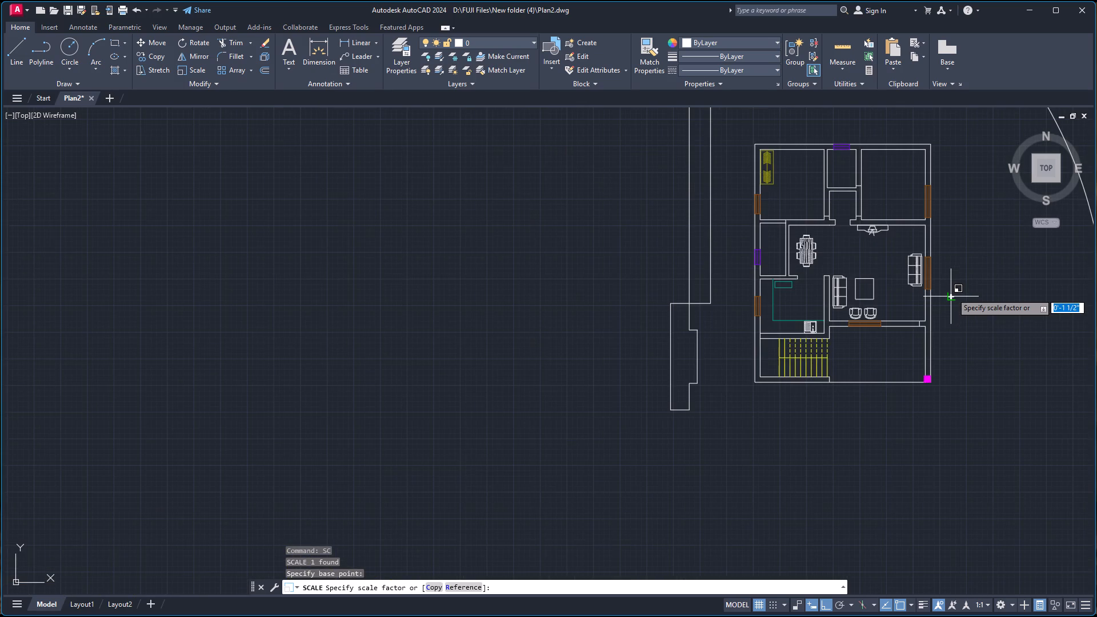
scroll(952, 293, up, 1)
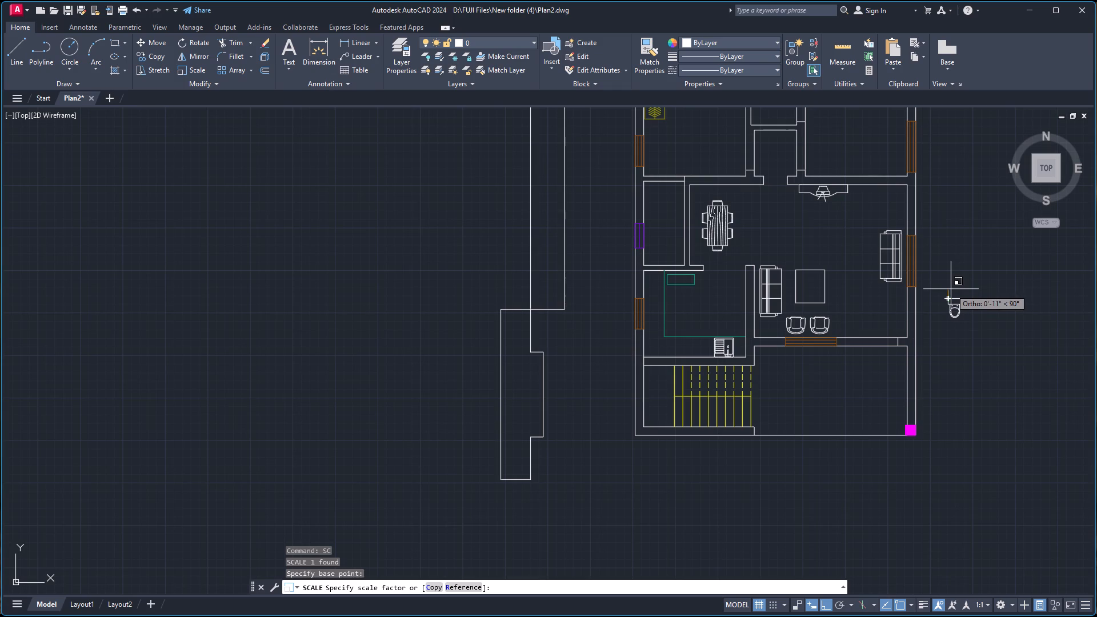
click(951, 289)
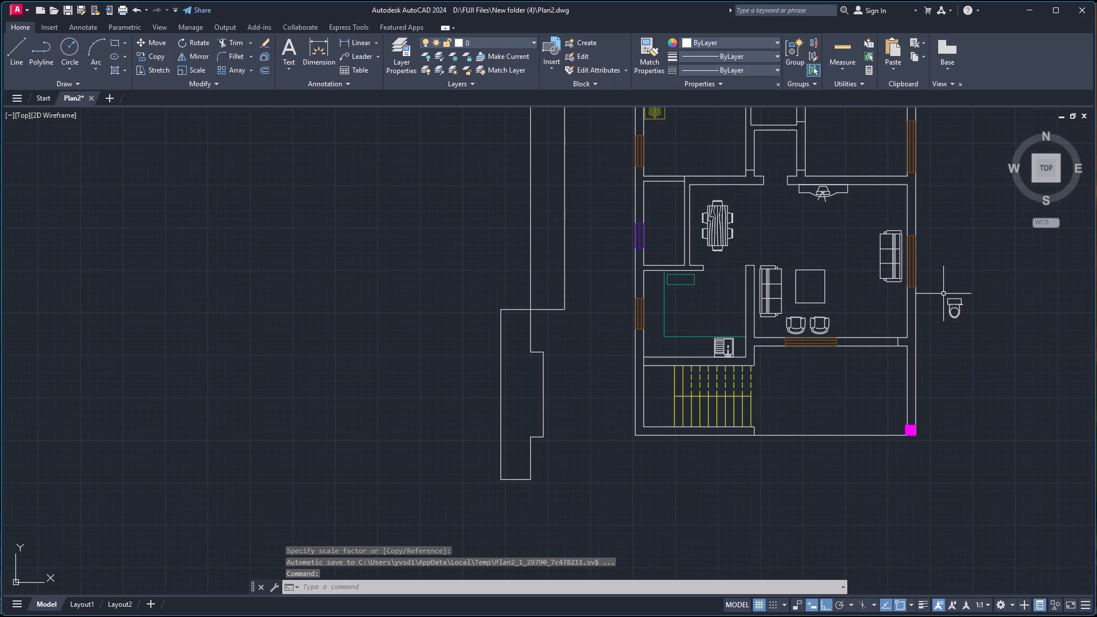
Move the toilet by its tank-edge midpoint onto the north wall of the small north-central bathroom, centred under the window.
click(940, 290)
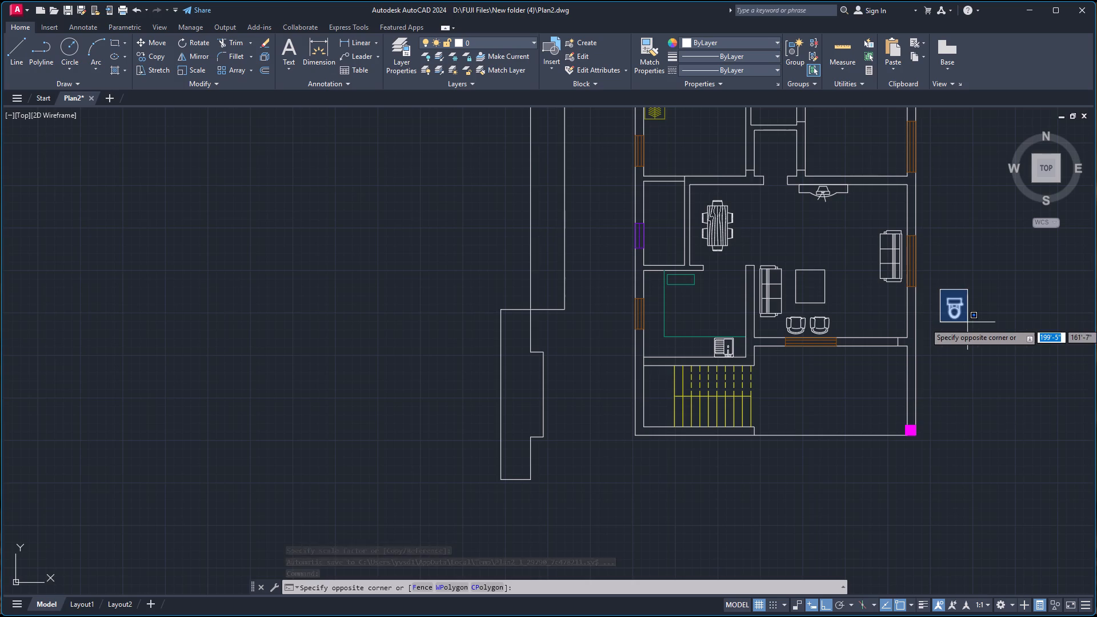
click(967, 324)
scroll(808, 210, down, 3)
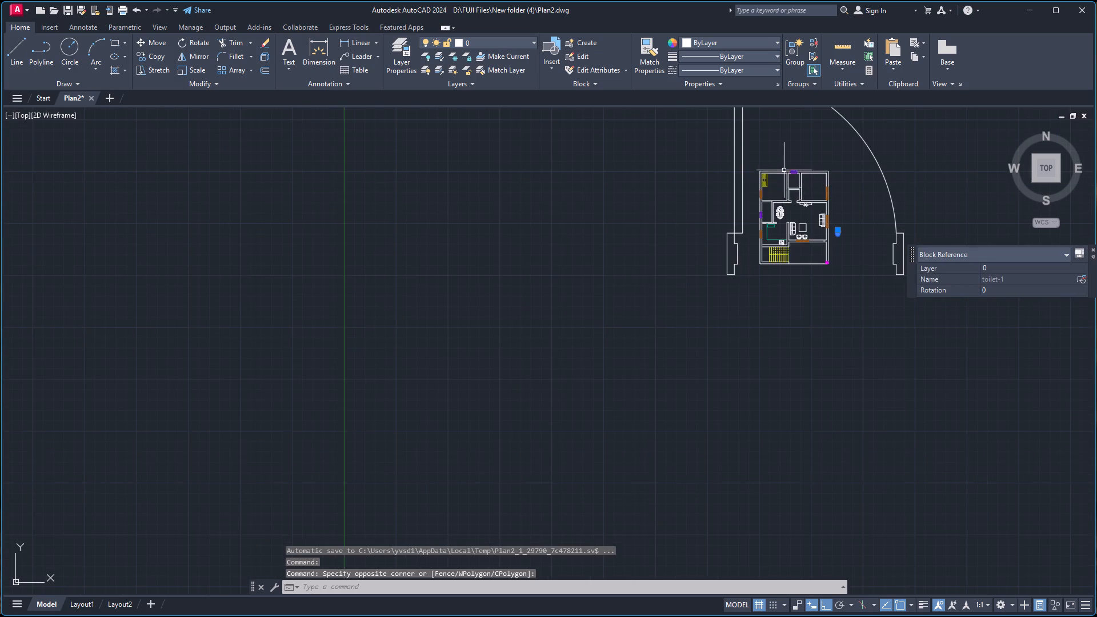
scroll(784, 167, up, 3)
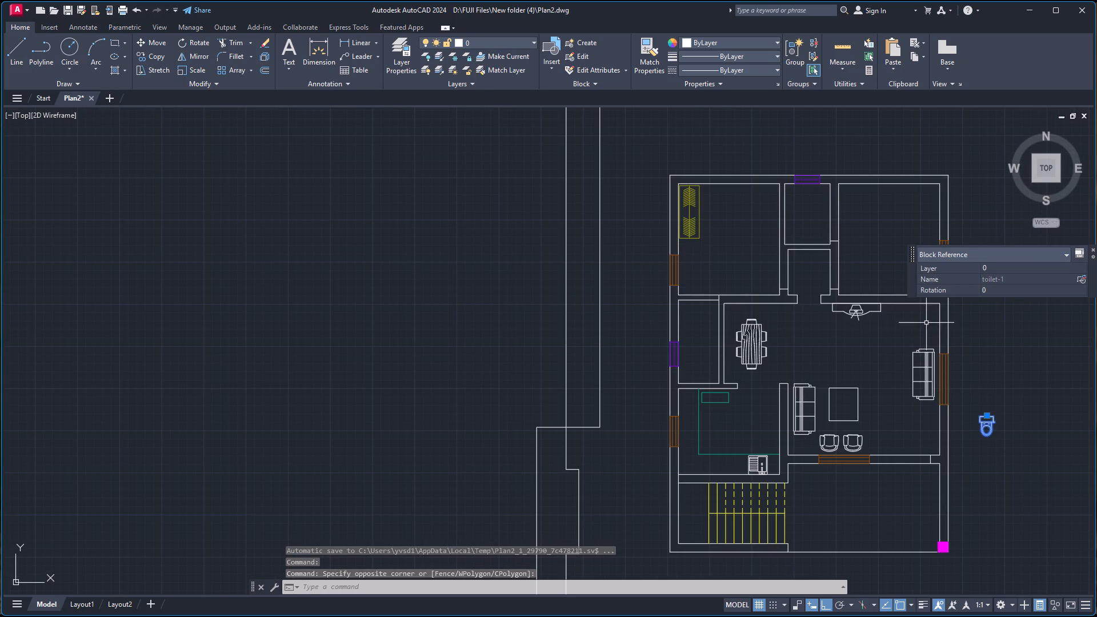
click(990, 414)
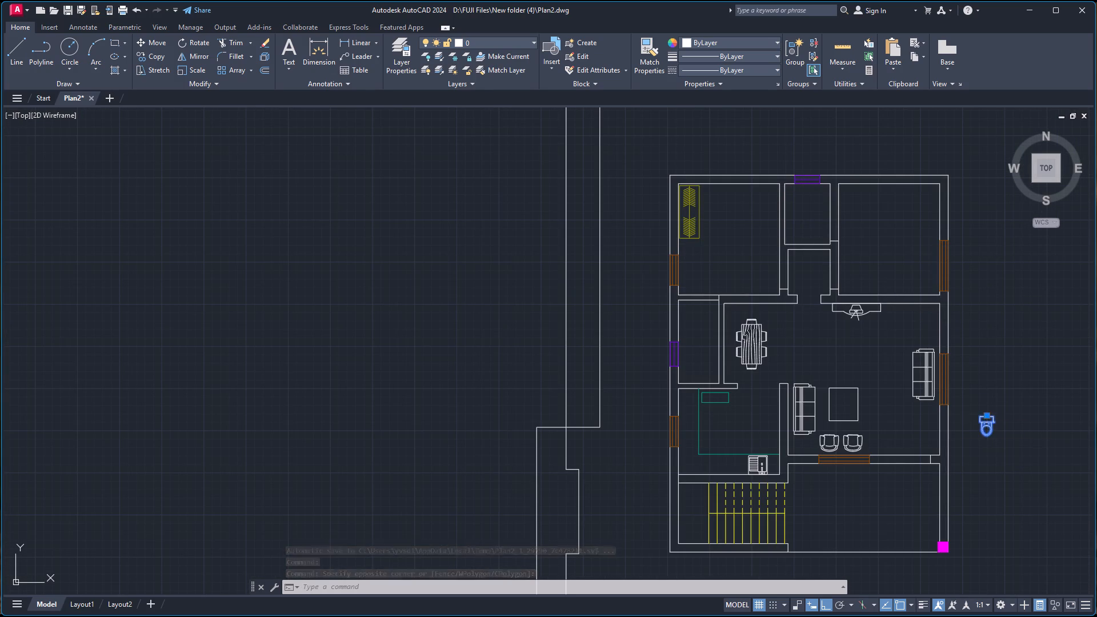
click(805, 187)
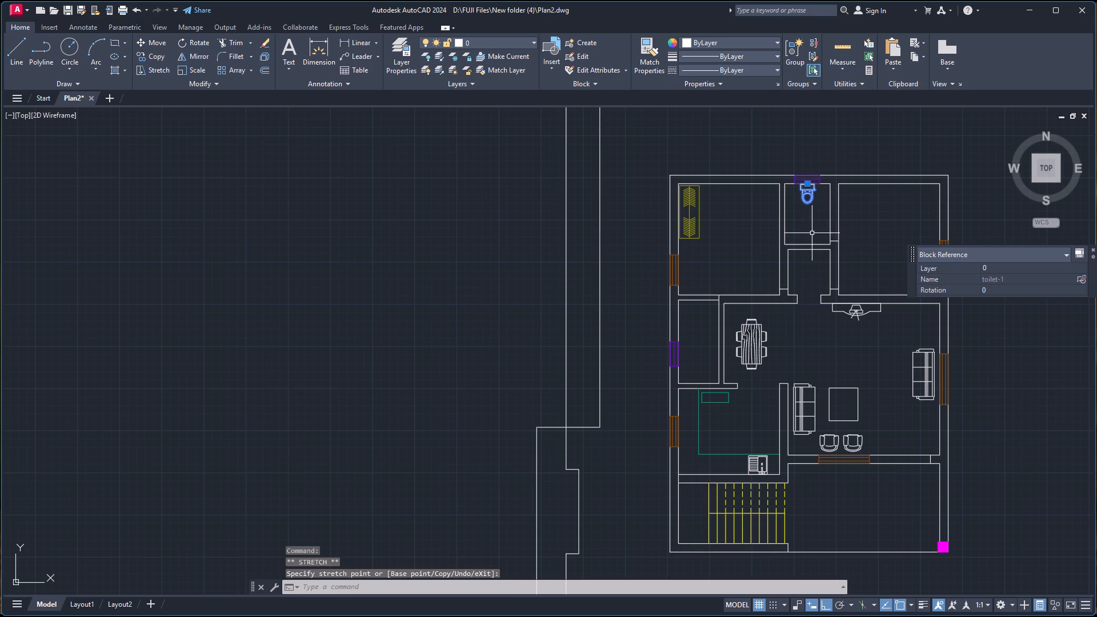
Copy the toilet from its tank-edge midpoint to the middle of the west bathroom's north wall.
key(c)
key(o)
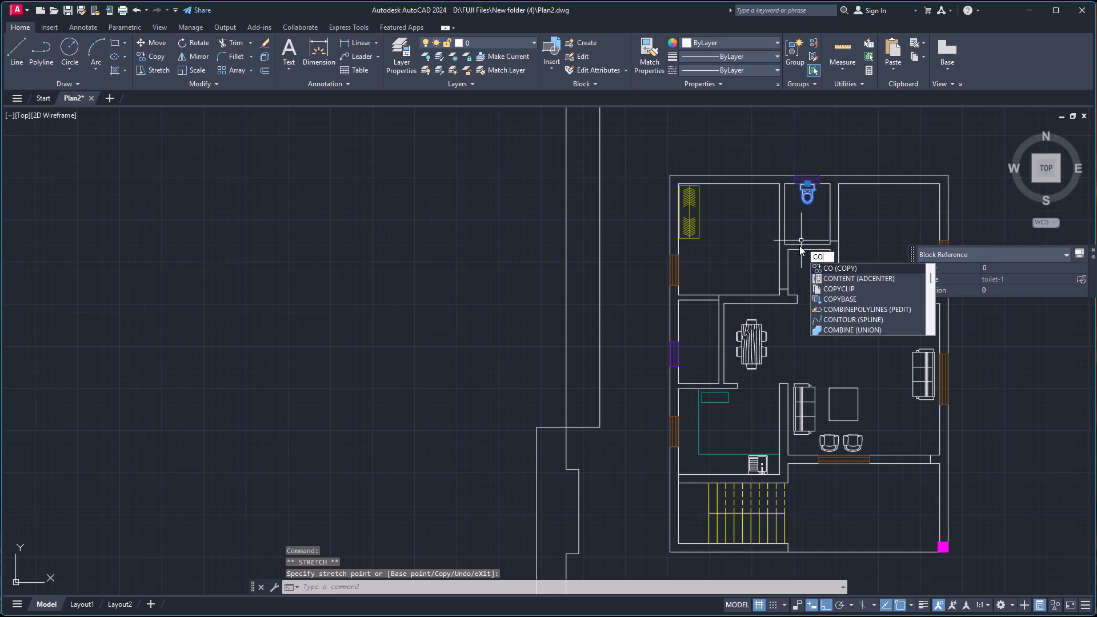
key(Return)
click(806, 185)
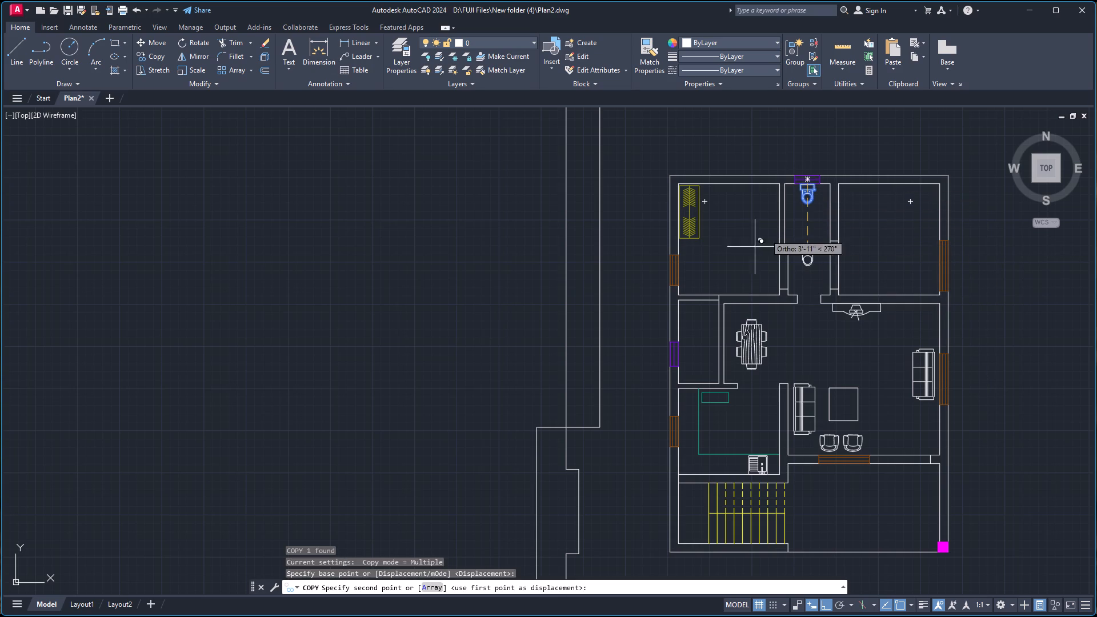
click(698, 303)
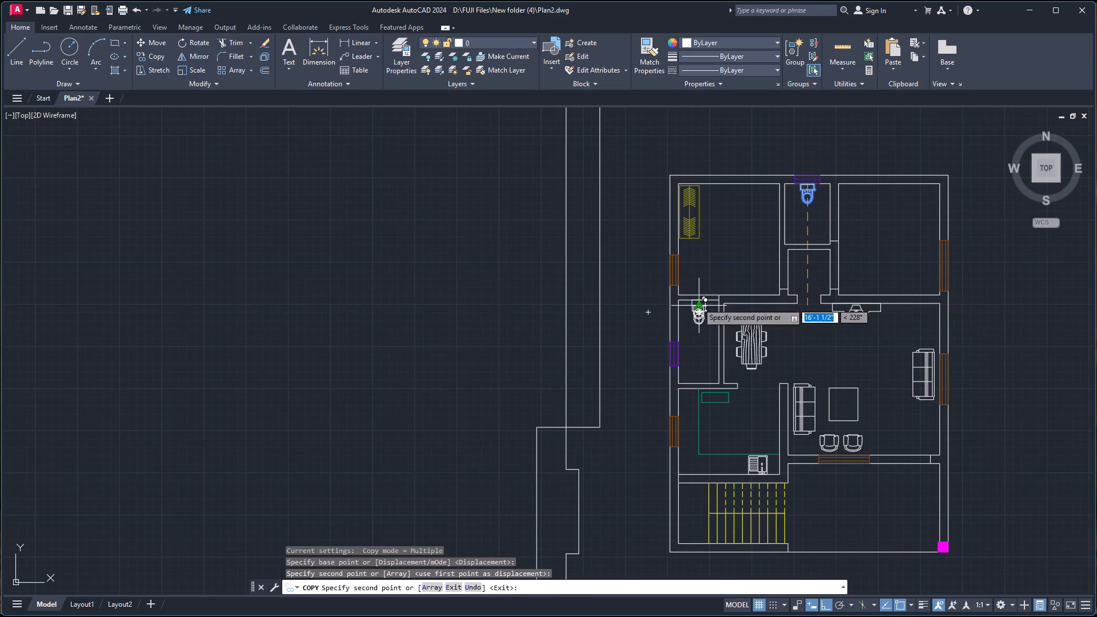
key(Escape)
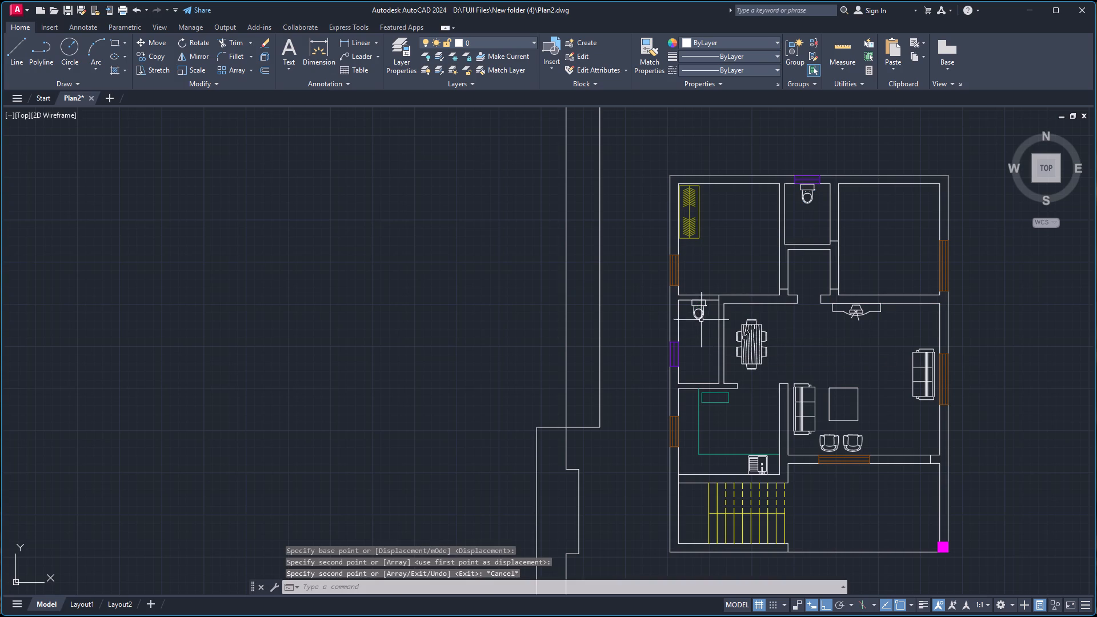
Rotate the west bathroom's toilet 180° about its tank-edge midpoint.
click(698, 318)
key(r)
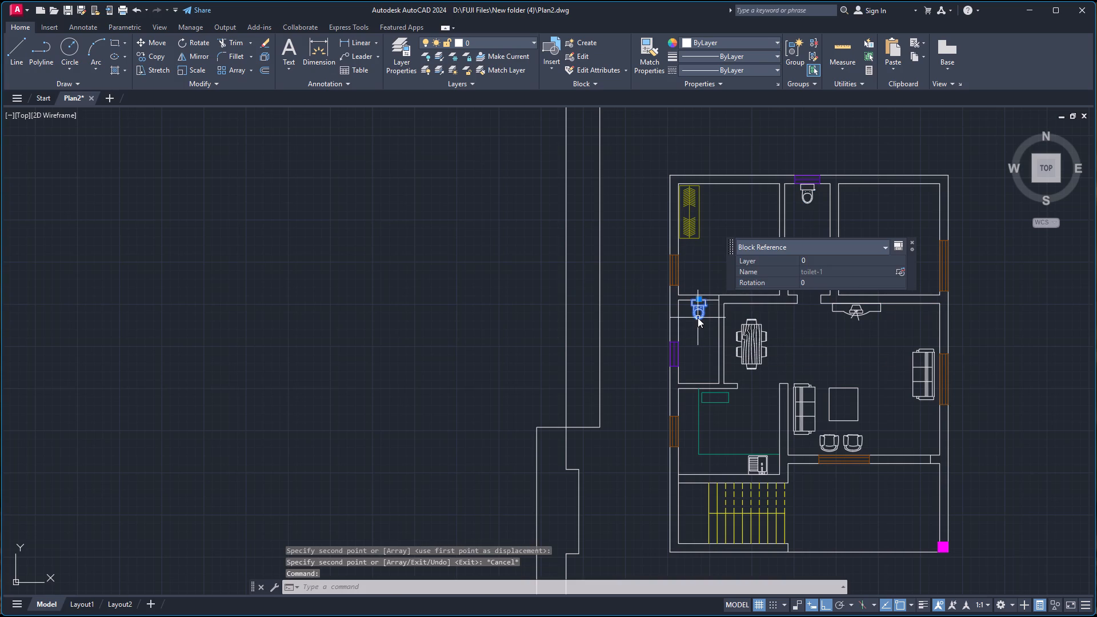
key(o)
key(Return)
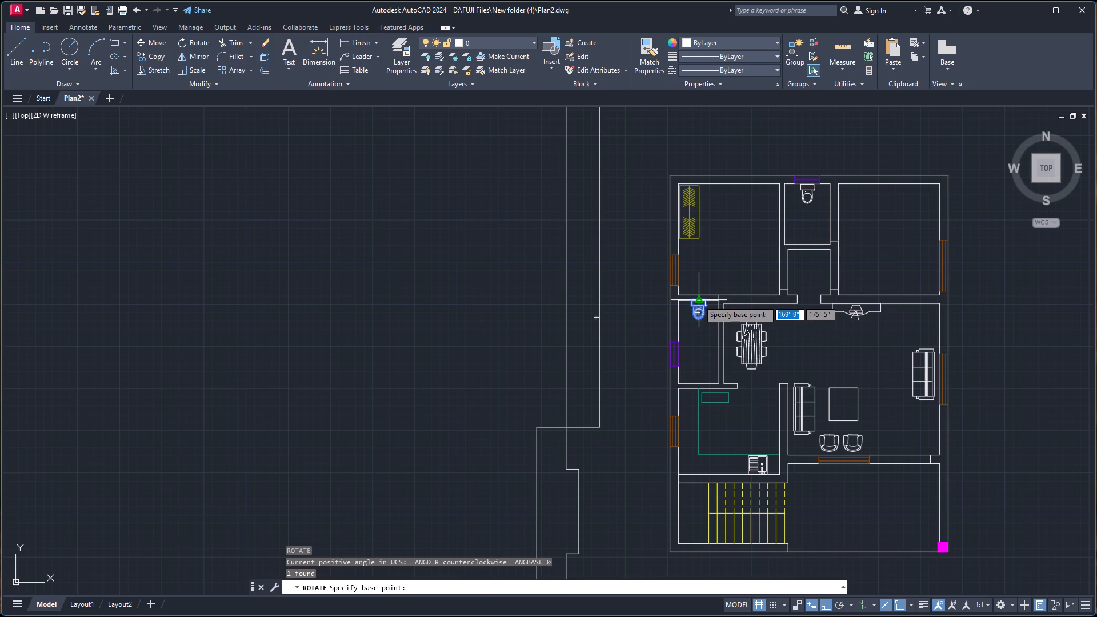
click(698, 300)
click(652, 291)
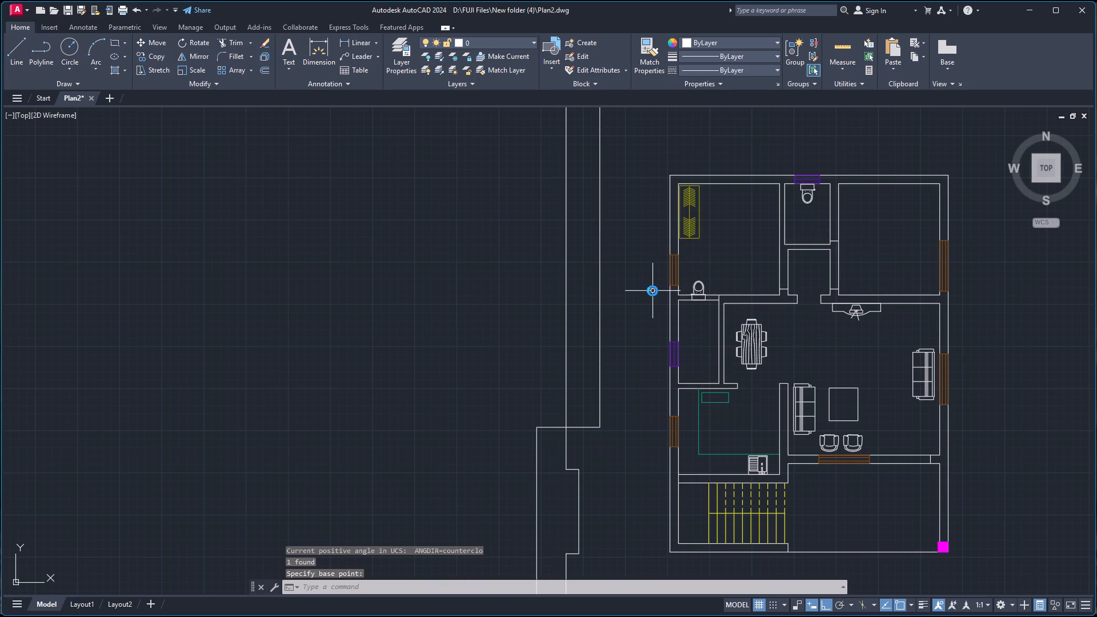
Move the rotated toilet by its tank-edge midpoint straight down onto the west bathroom's south wall and clear the selection.
click(697, 295)
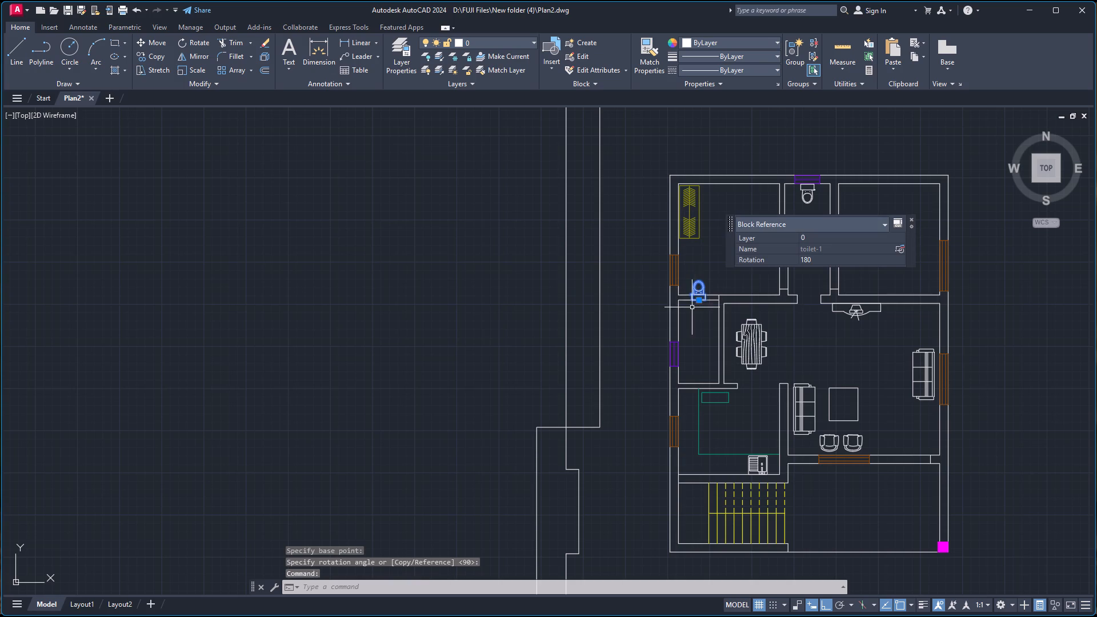
click(699, 301)
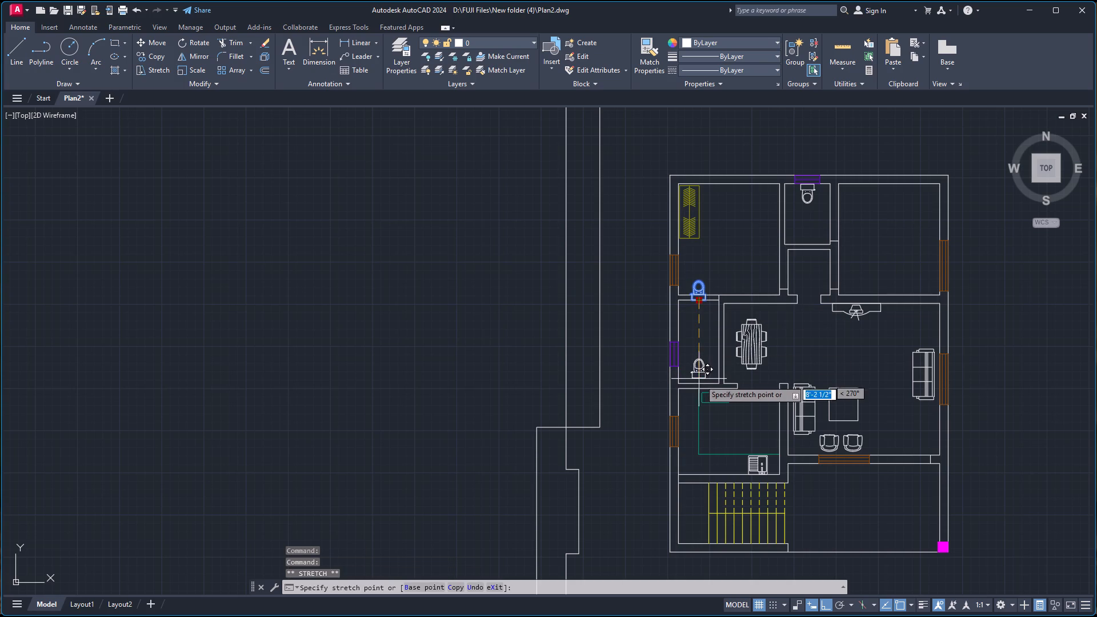
click(700, 382)
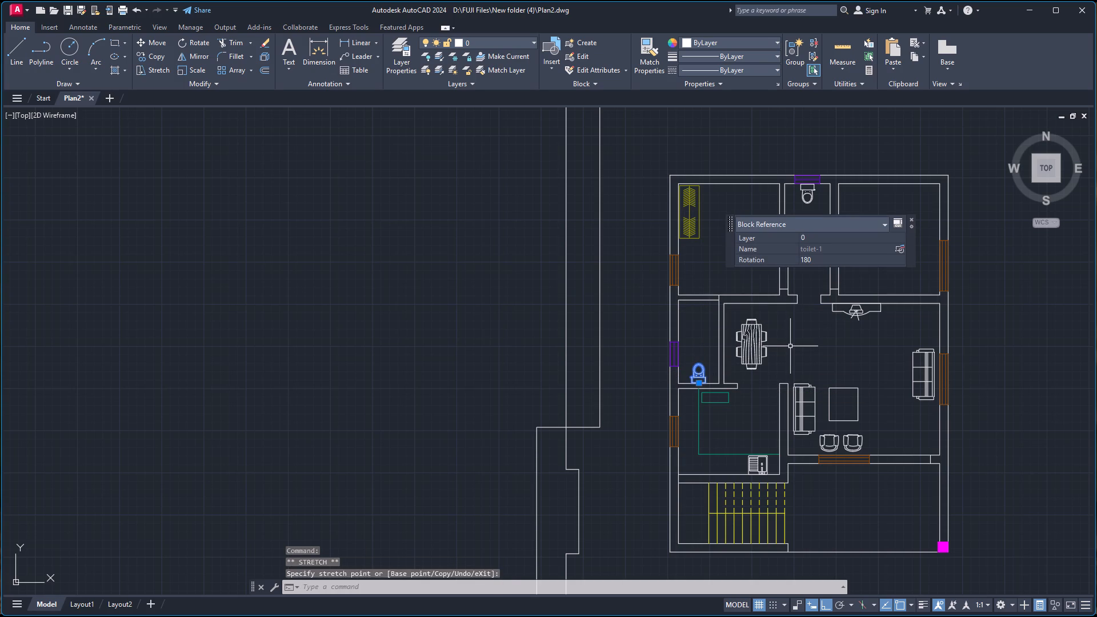
key(F1)
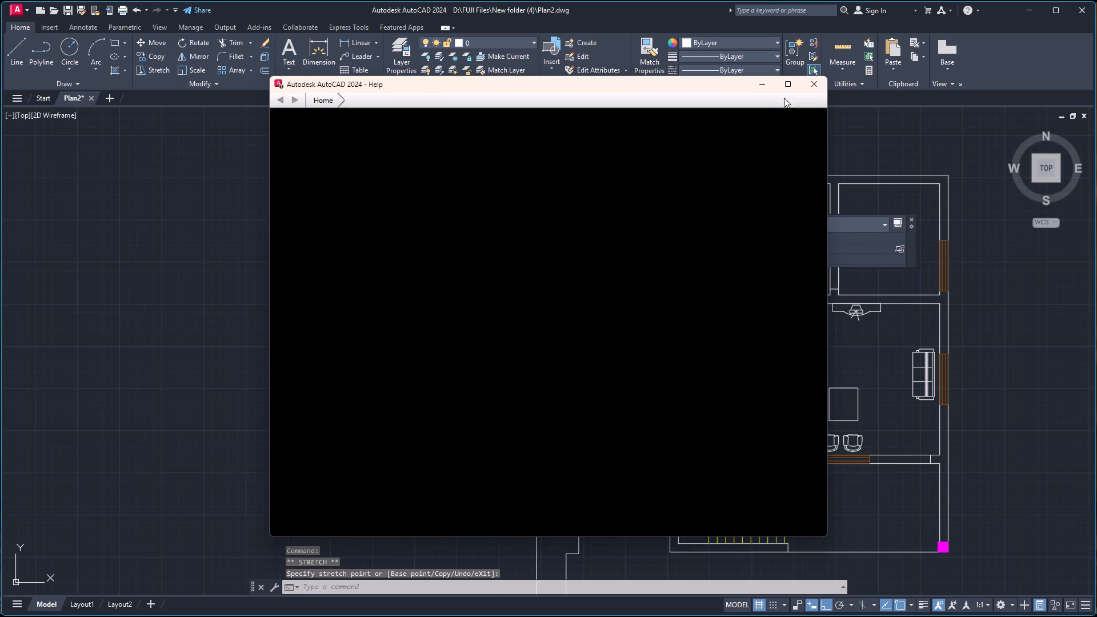
click(811, 85)
key(Escape)
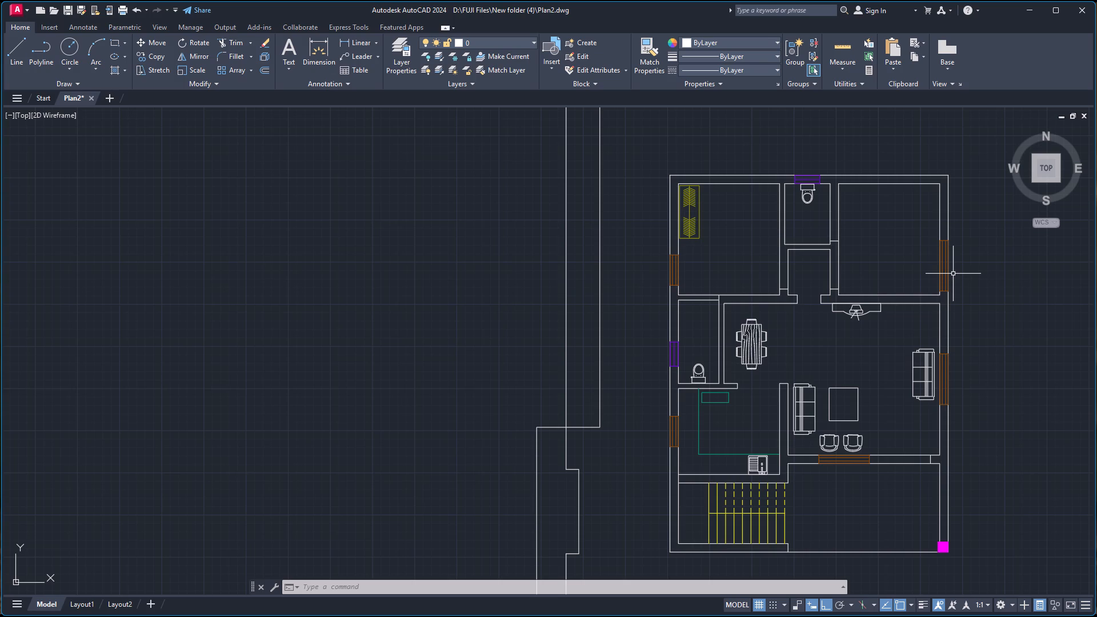
Scale the oversized door block down freehand about its lower-left frame corner until it is small beside the floor plan.
scroll(959, 295, down, 6)
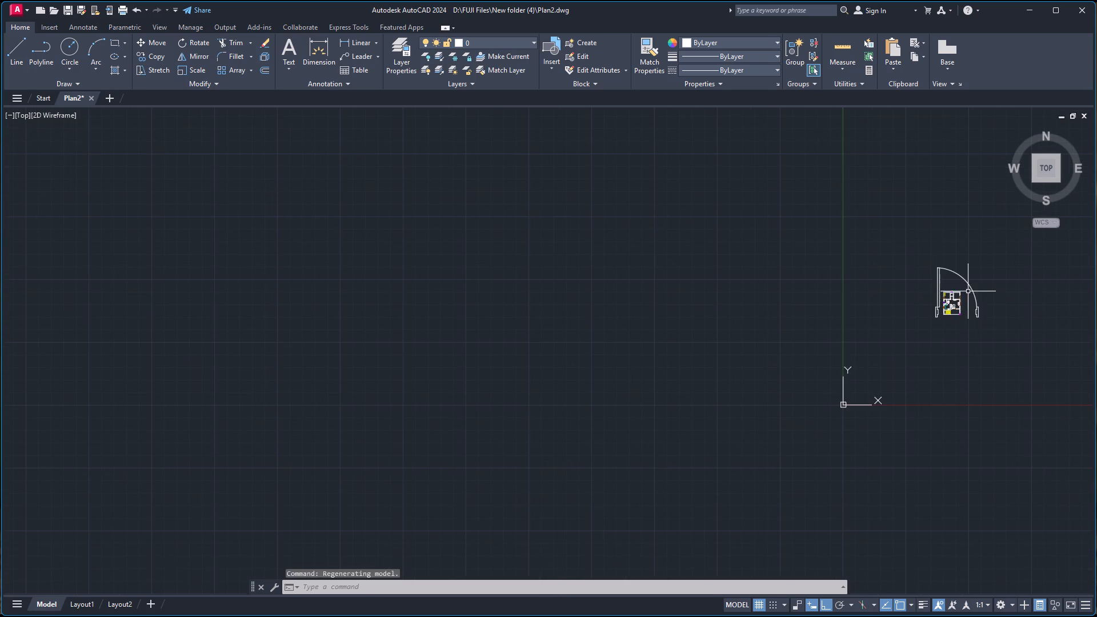
scroll(964, 289, up, 4)
scroll(875, 355, up, 1)
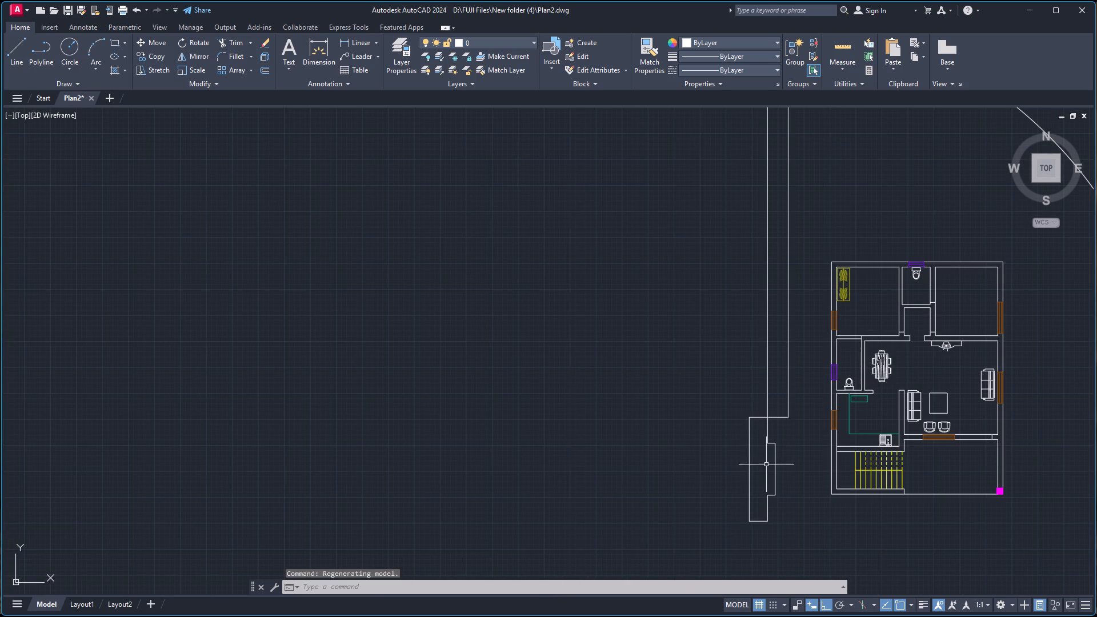
click(749, 520)
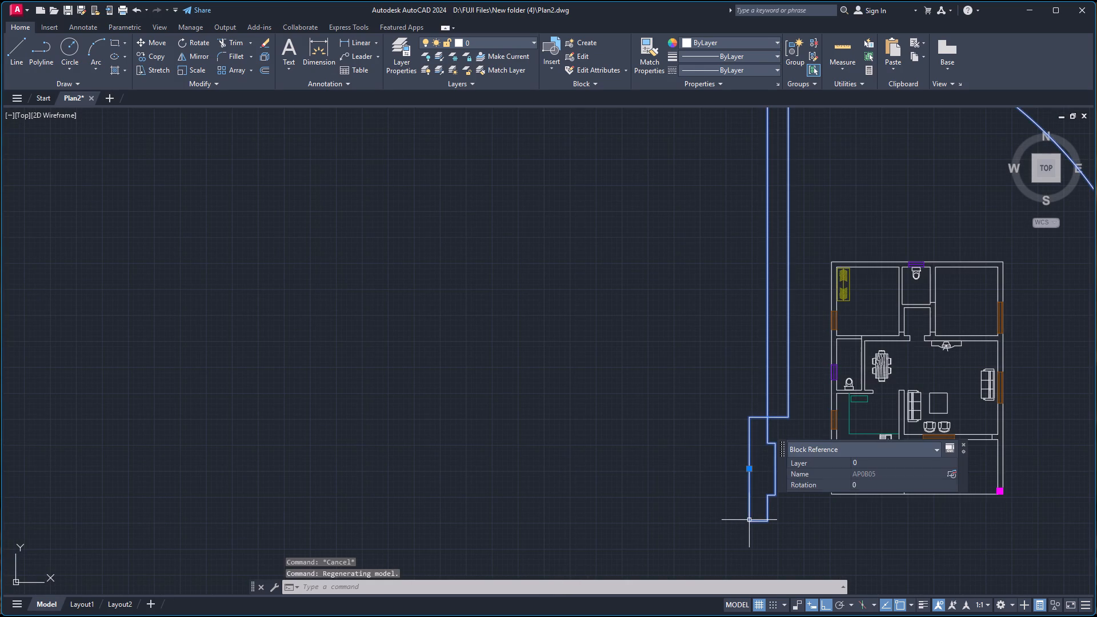
text(sc)
key(Return)
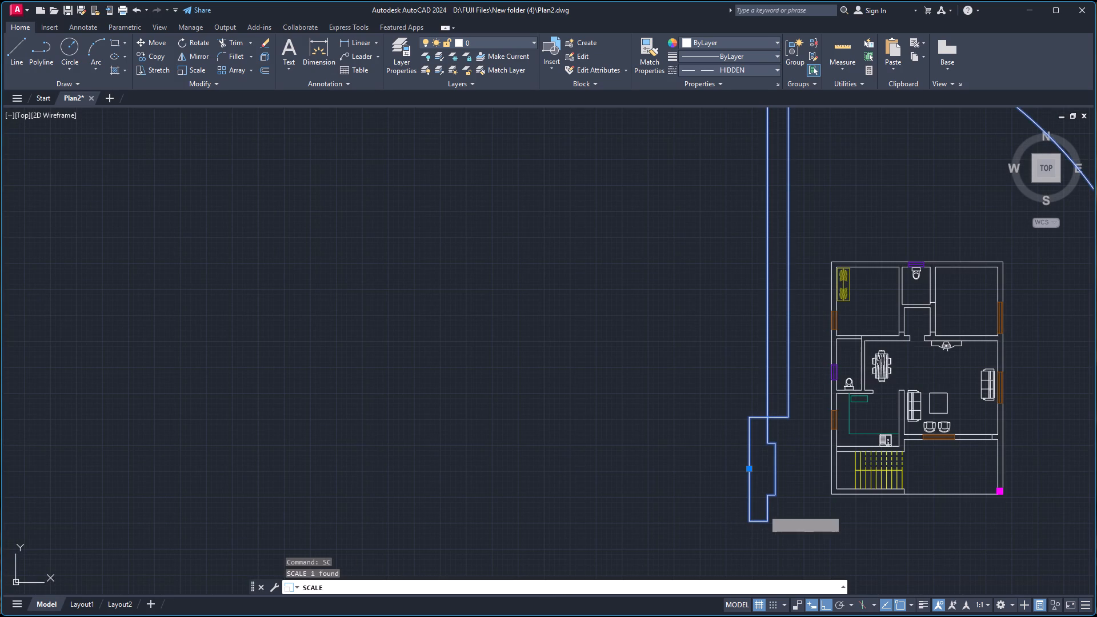
click(748, 523)
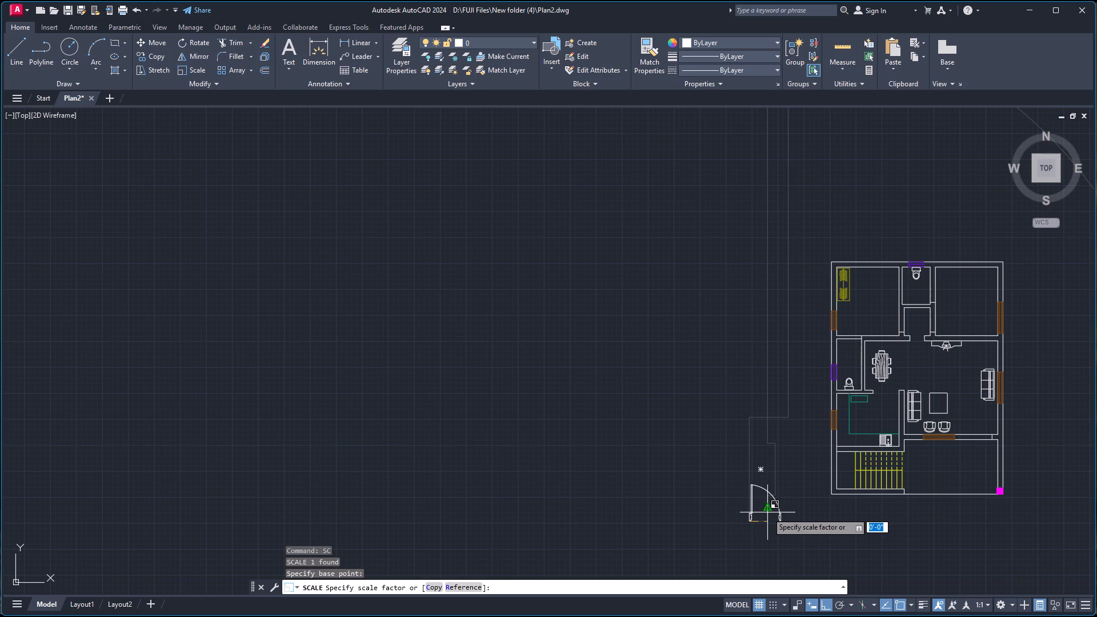
click(767, 512)
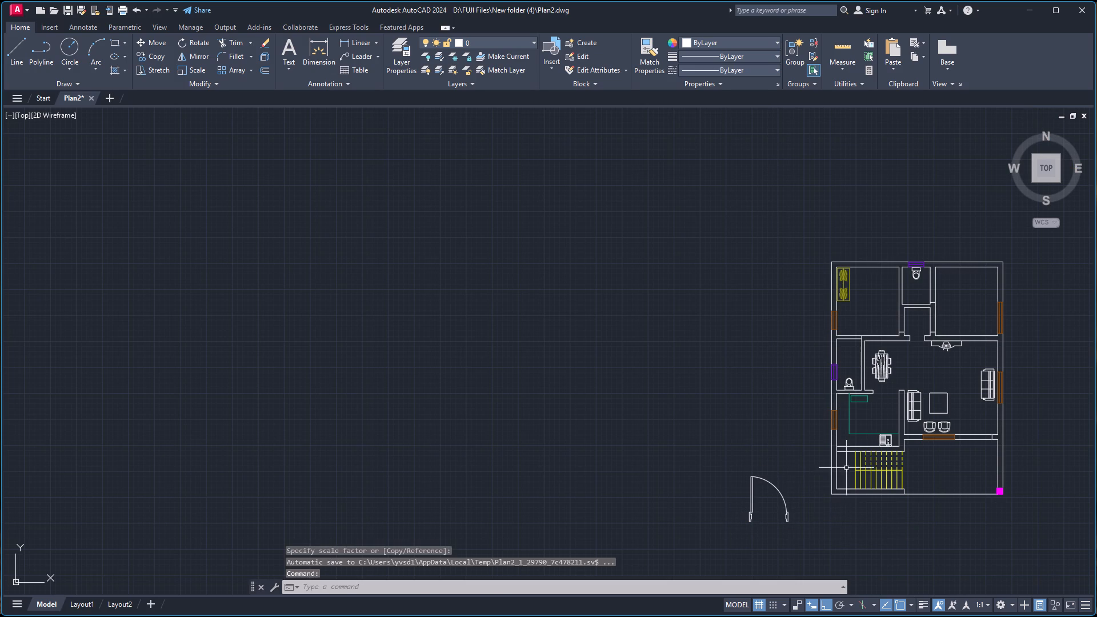
Move the door block by its lower-right frame corner onto the lower end of the opening line near the living room south wall's east end.
scroll(864, 442, up, 1)
scroll(831, 515, down, 1)
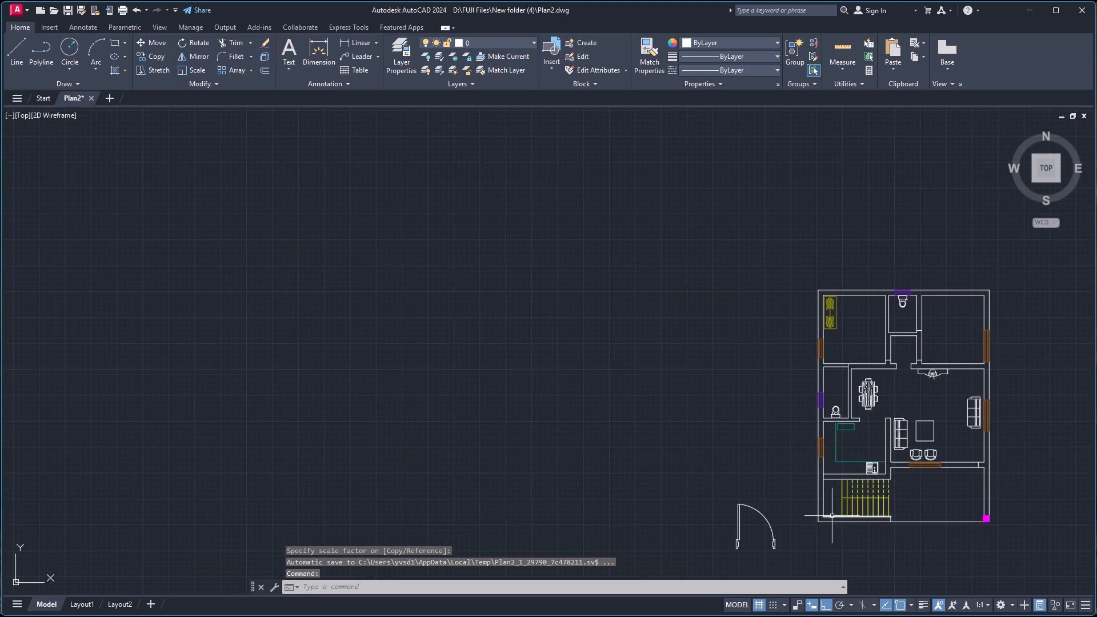
scroll(782, 555, up, 2)
click(760, 534)
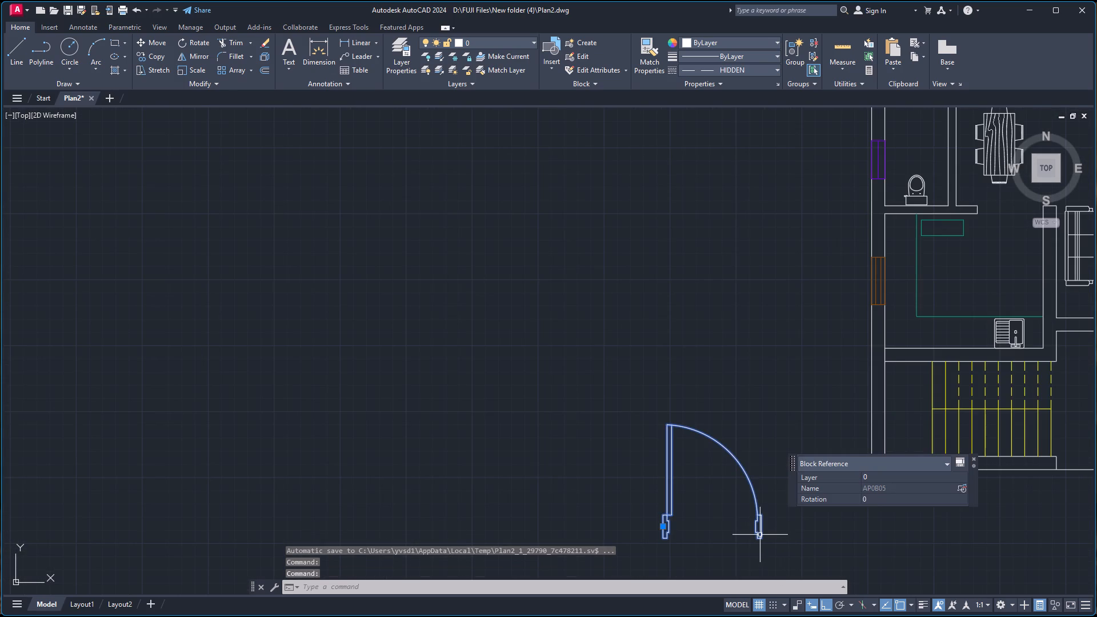
key(m)
key(Return)
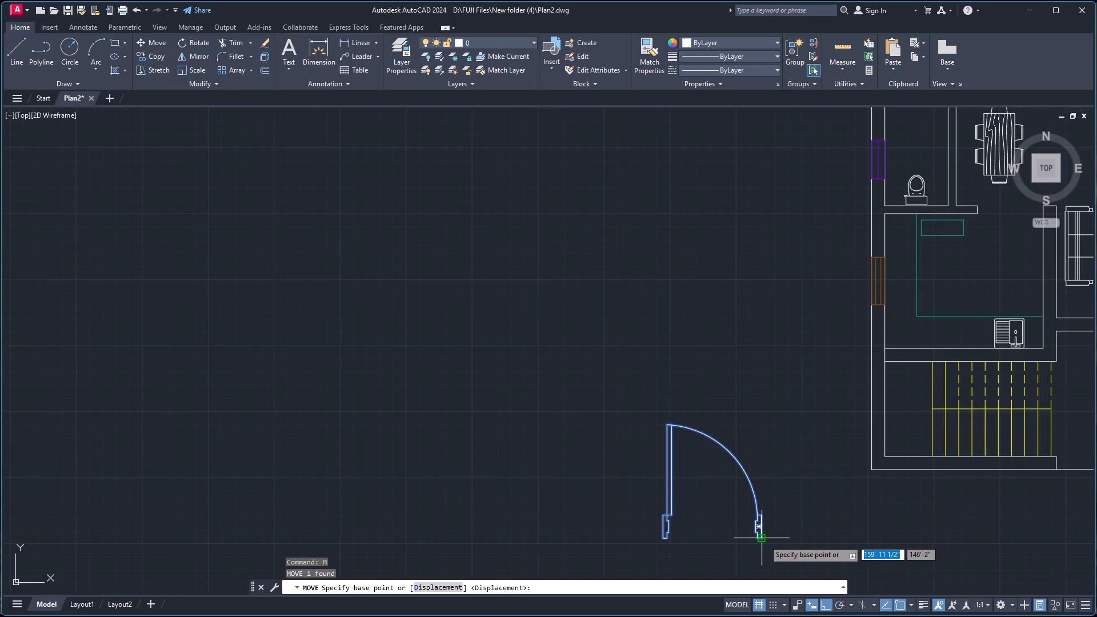
click(763, 540)
scroll(847, 466, down, 6)
scroll(884, 449, up, 5)
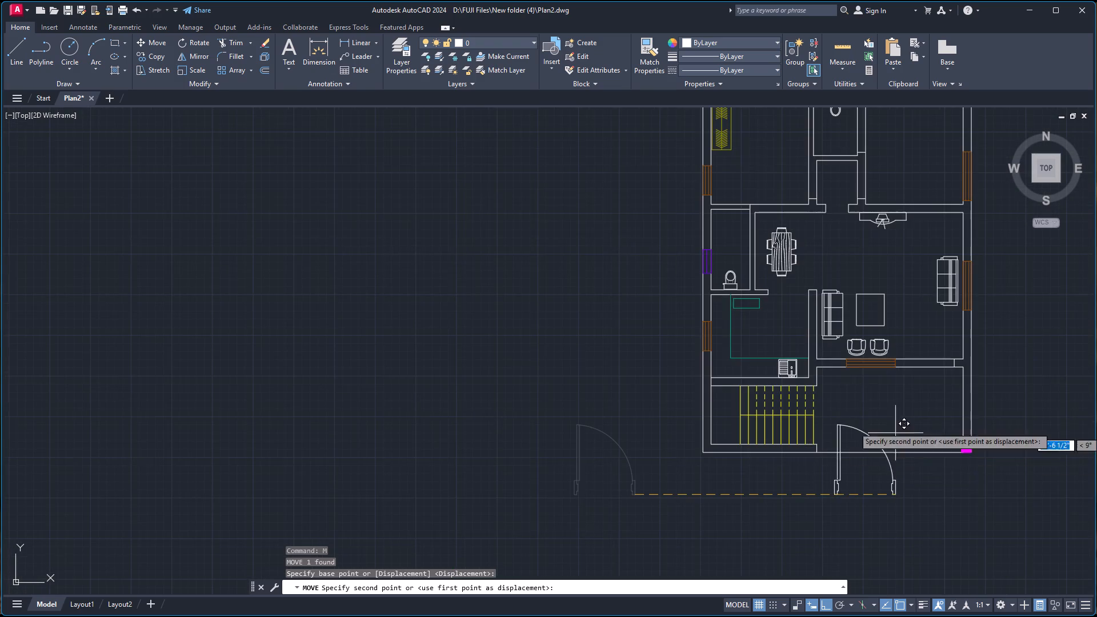
scroll(943, 363, up, 2)
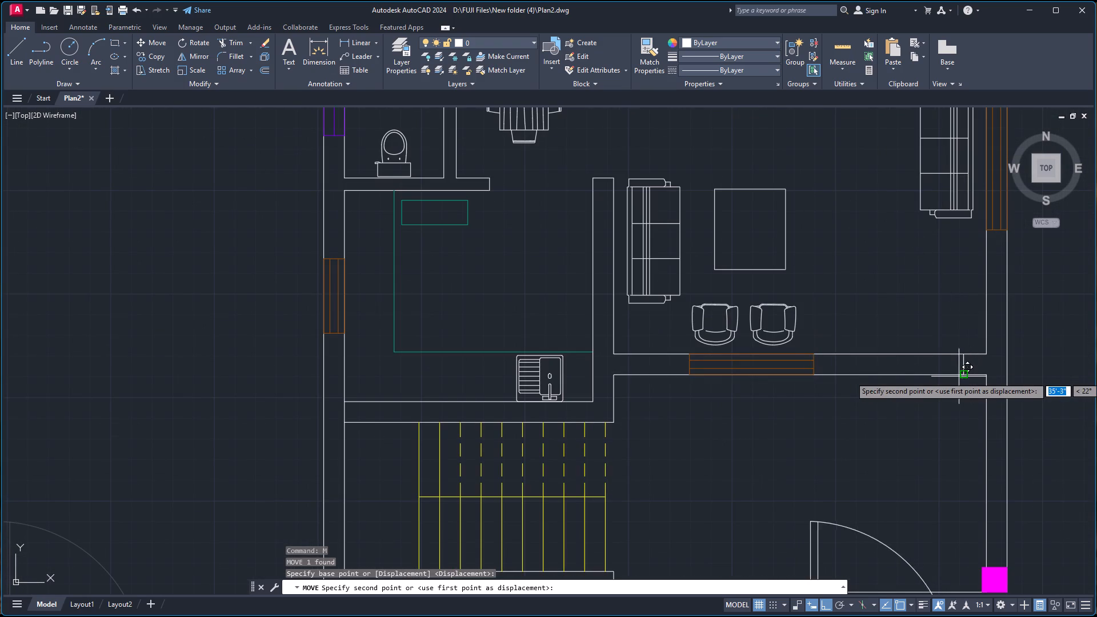
scroll(960, 378, up, 3)
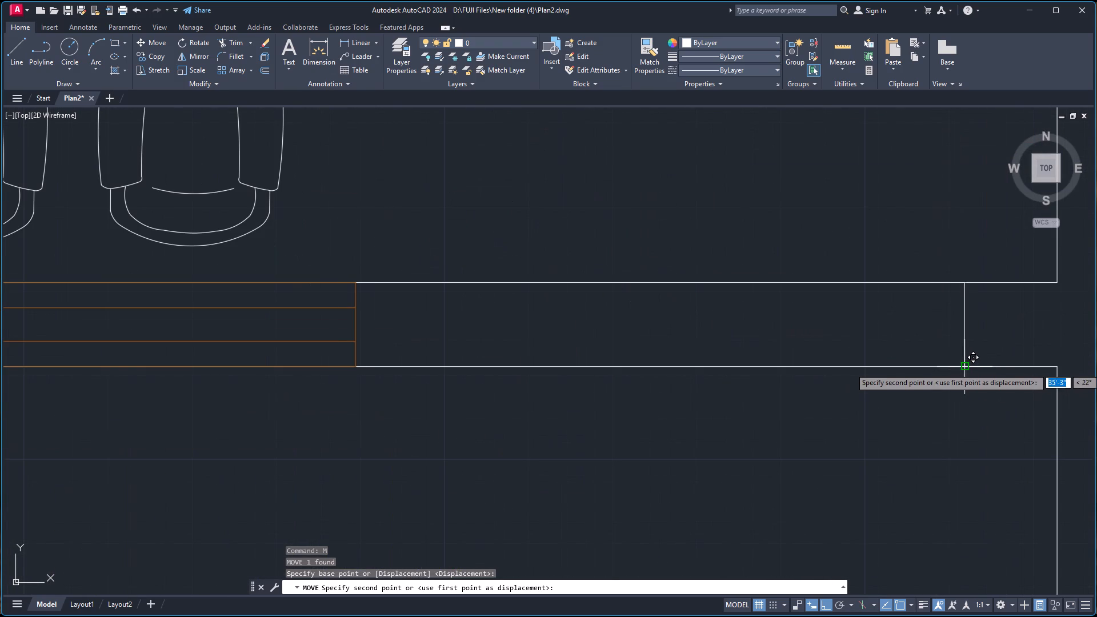
click(961, 368)
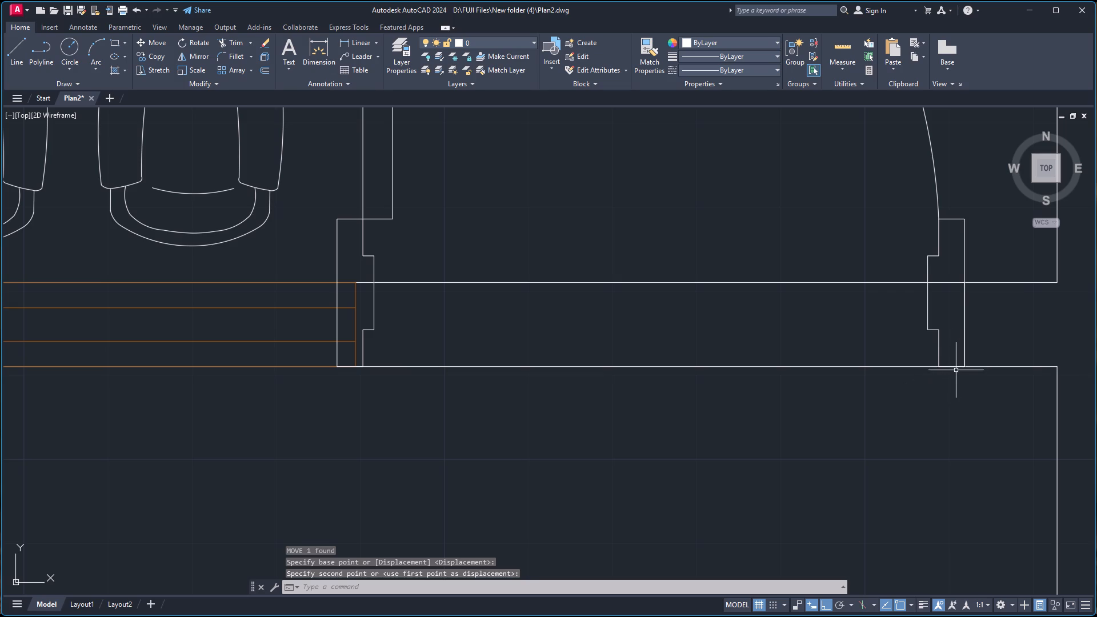
Scale the door down about its lower-right frame corner until its frame depth matches the living room's south wall thickness.
click(956, 366)
text(sc)
key(Return)
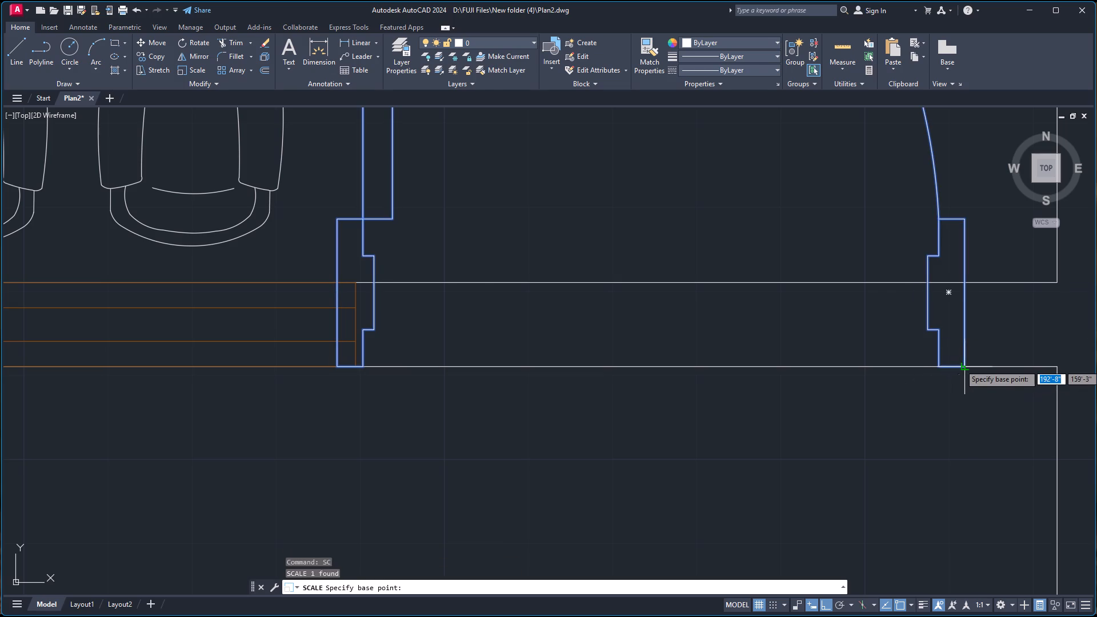
click(966, 364)
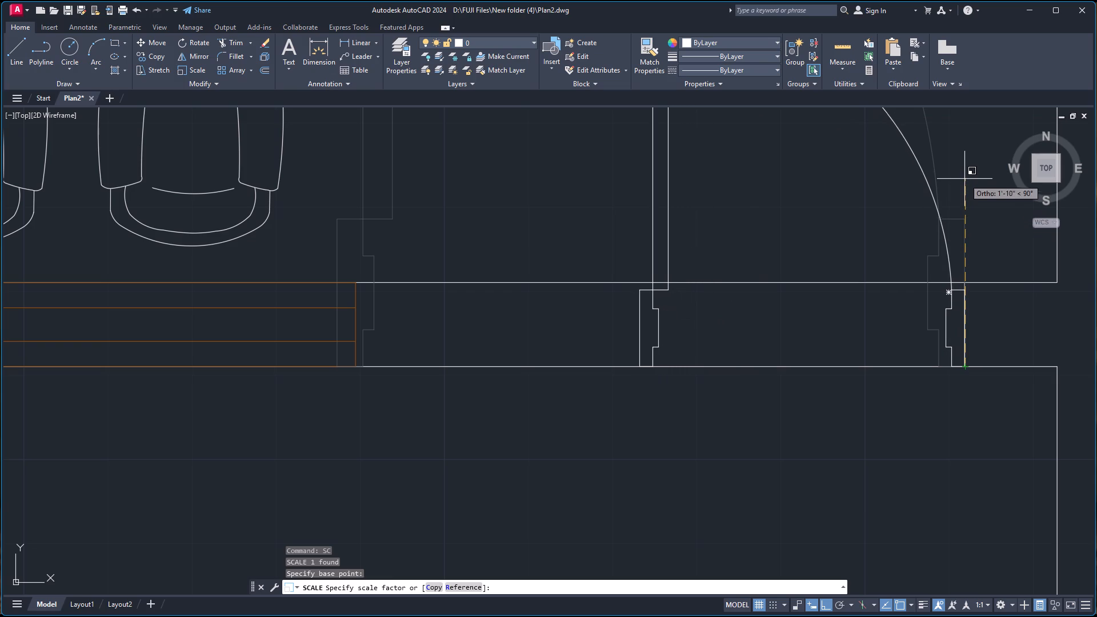
click(967, 161)
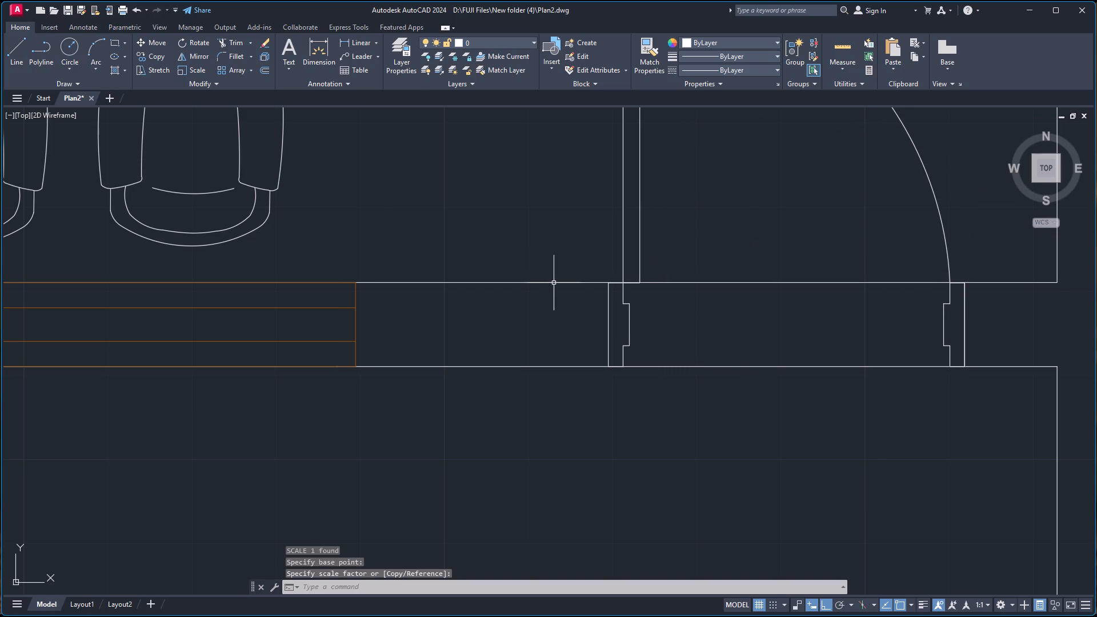
Examine how both door frames fit within the living room's south wall.
scroll(553, 283, up, 3)
scroll(742, 250, up, 2)
scroll(757, 258, down, 2)
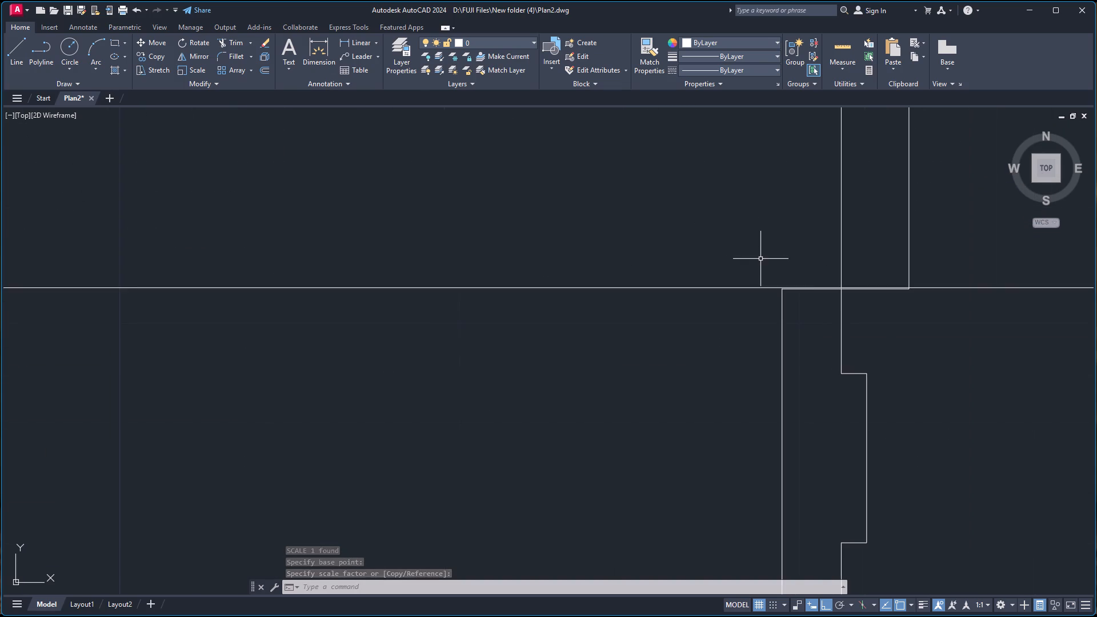
scroll(765, 262, down, 3)
scroll(823, 282, down, 1)
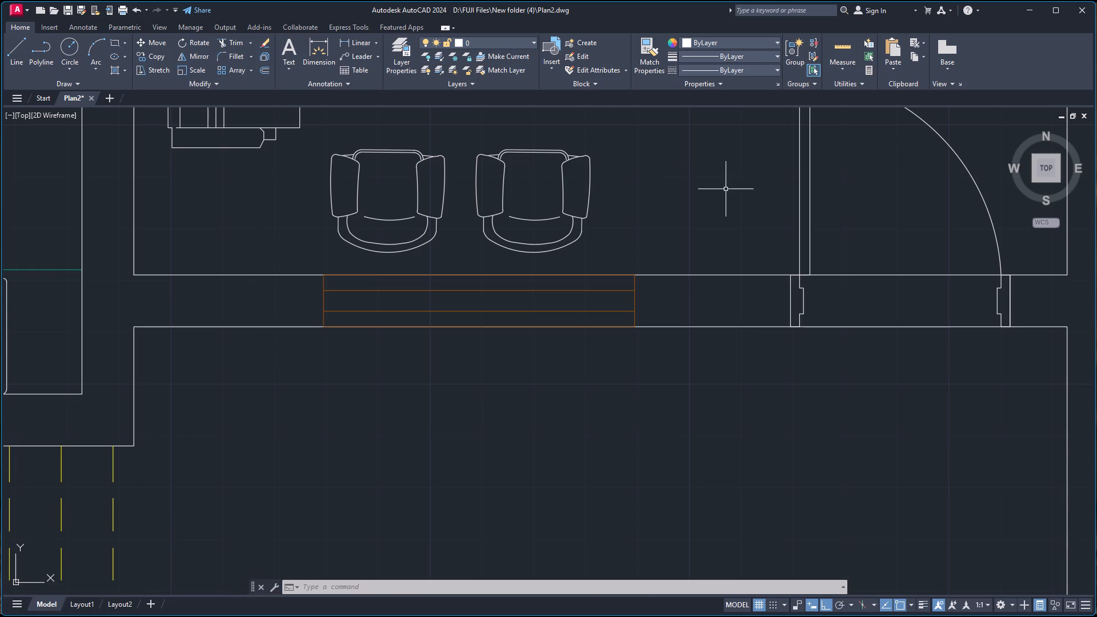
scroll(890, 276, up, 2)
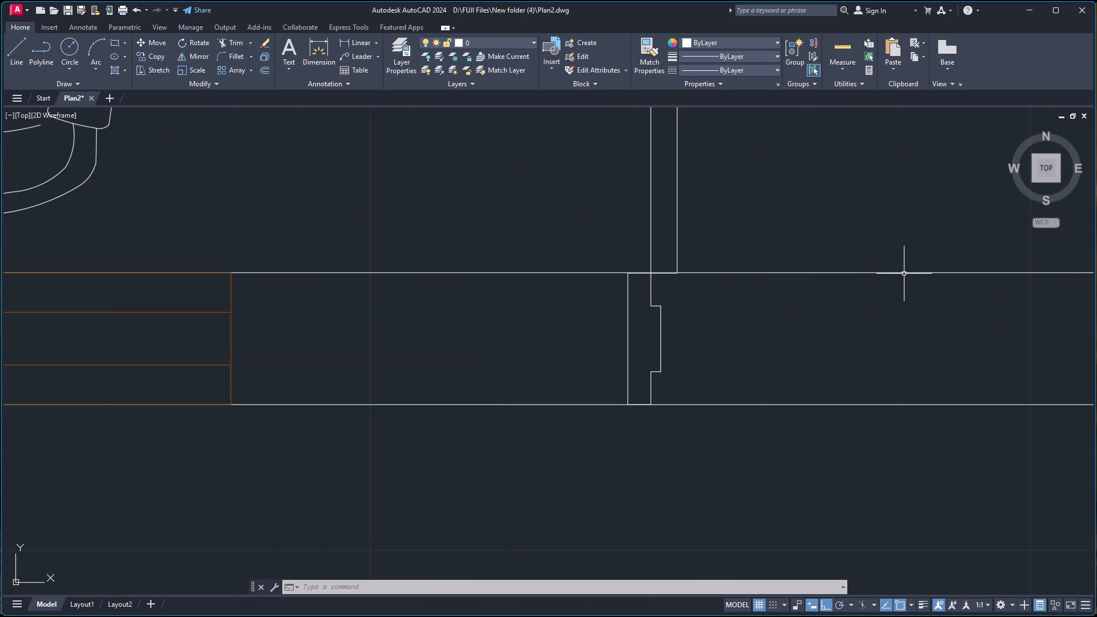
scroll(880, 282, down, 4)
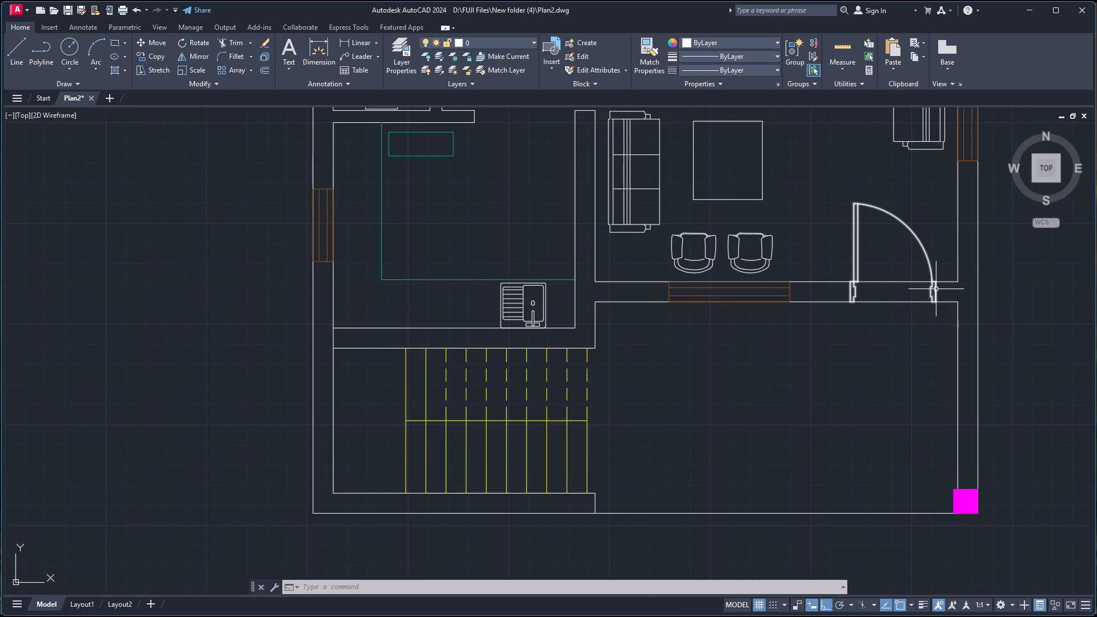
scroll(937, 290, up, 5)
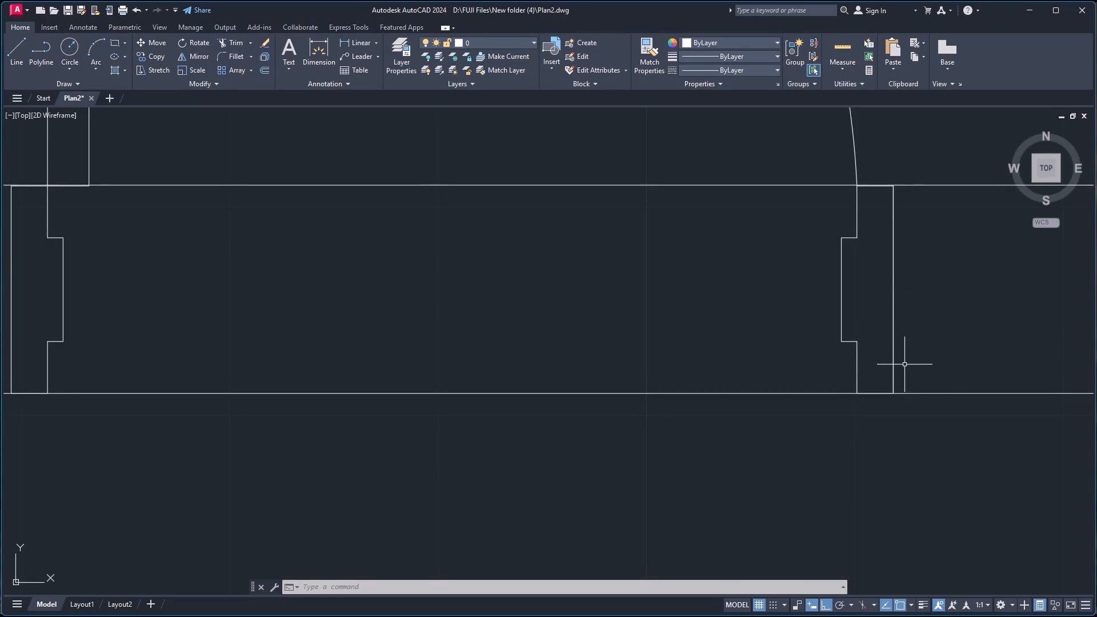
scroll(787, 291, down, 2)
scroll(737, 261, down, 2)
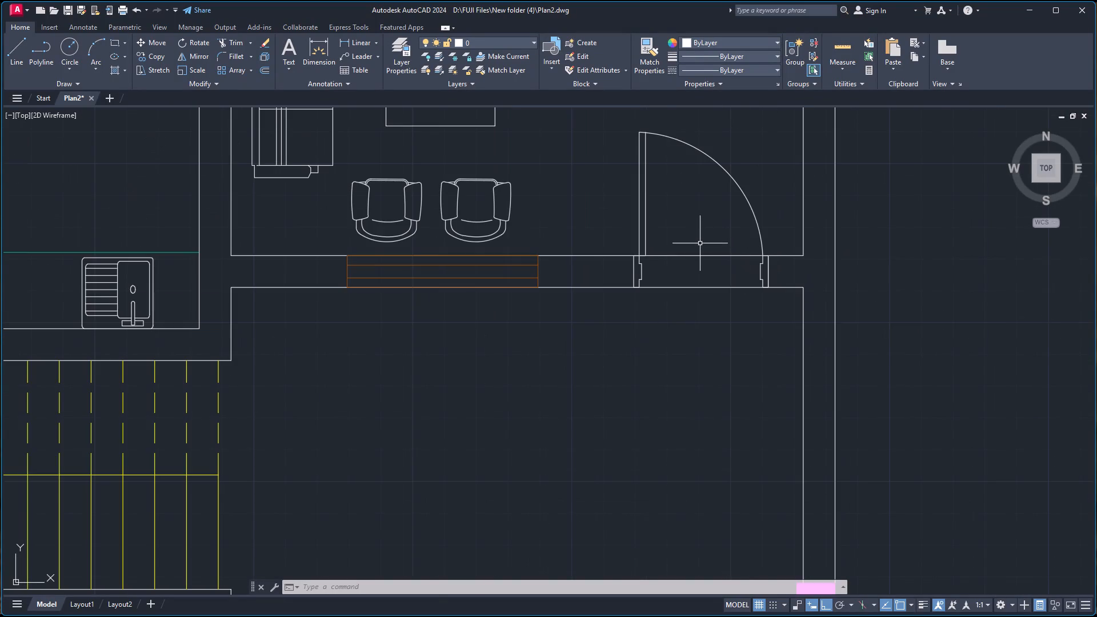
scroll(699, 244, up, 2)
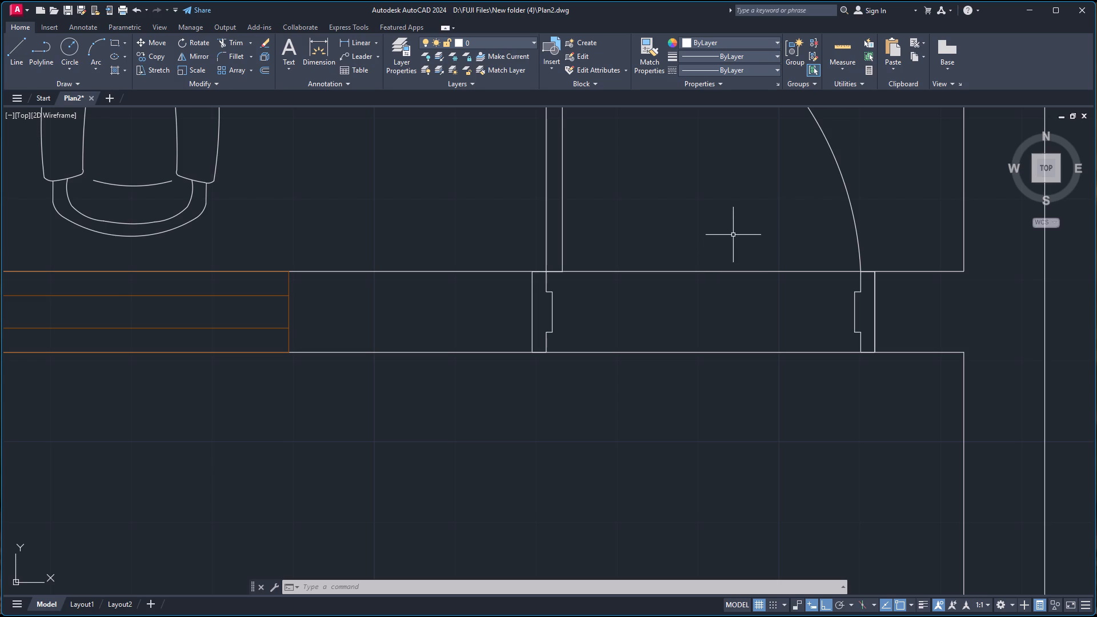
scroll(744, 244, down, 5)
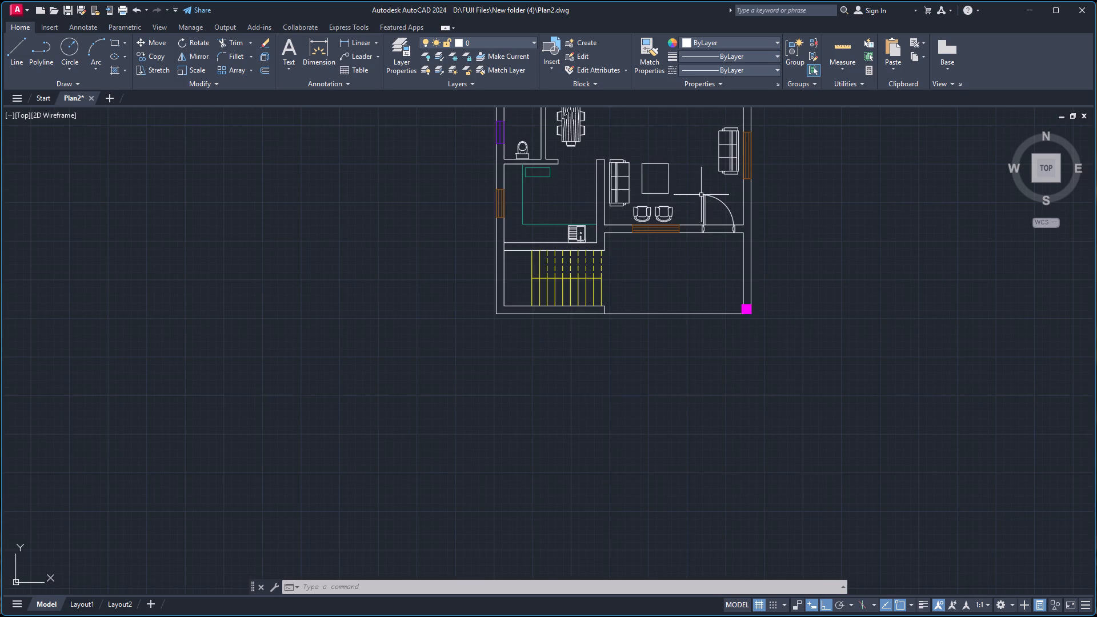
Copy the entrance door from its lower-left frame corner to the north end of the door opening in the northeast bedroom's west wall.
click(704, 197)
key(c)
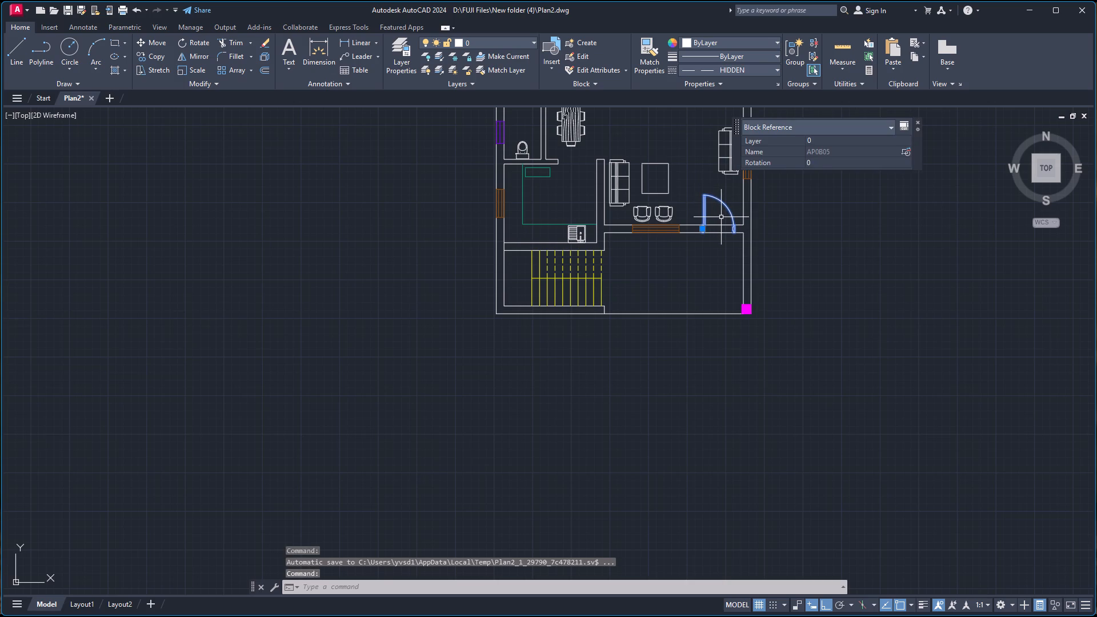
key(o)
key(Return)
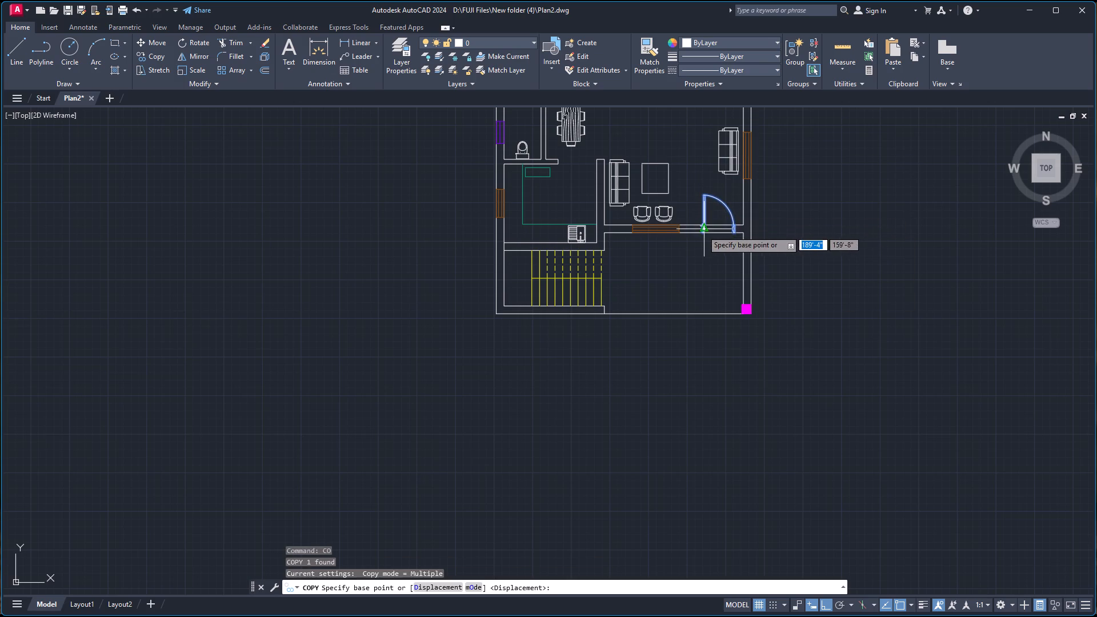
scroll(702, 230, up, 5)
click(683, 252)
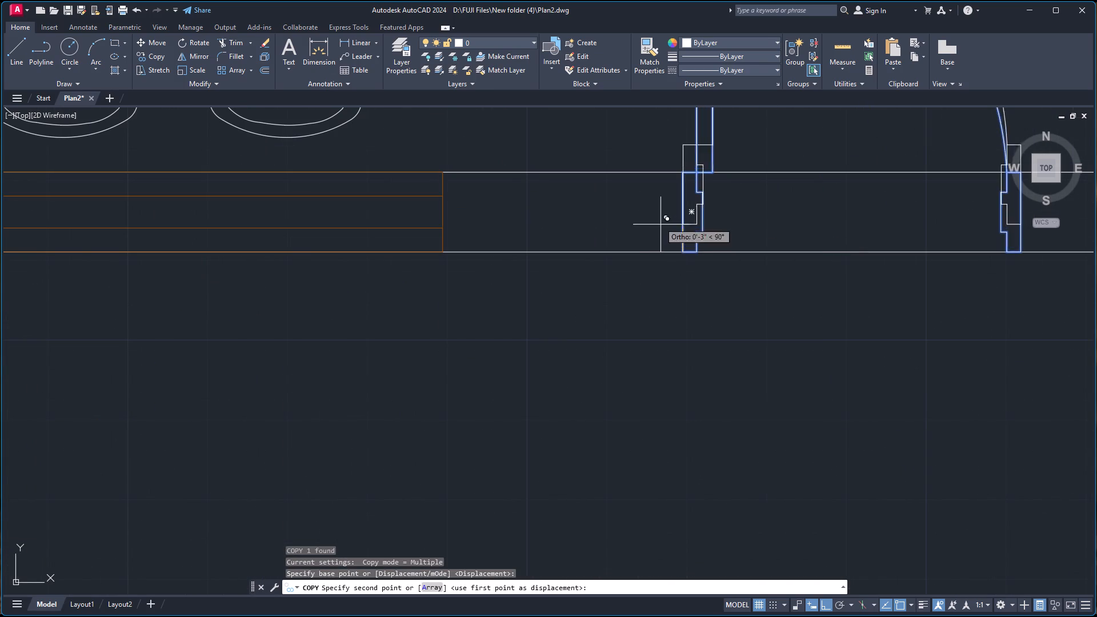
scroll(651, 211, down, 6)
scroll(616, 171, down, 3)
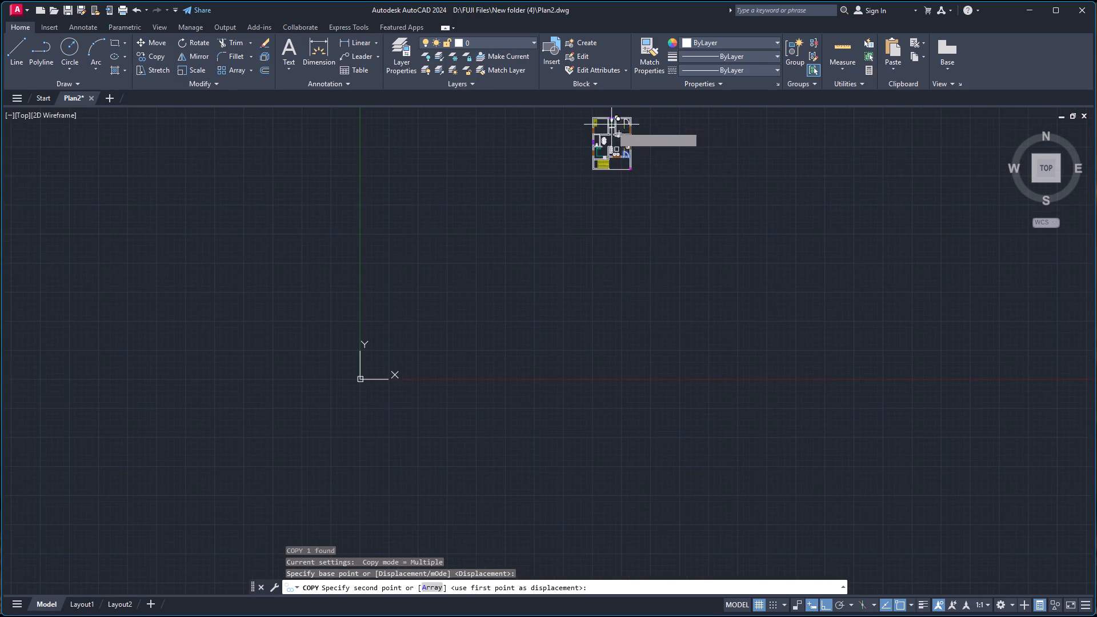
scroll(610, 123, up, 6)
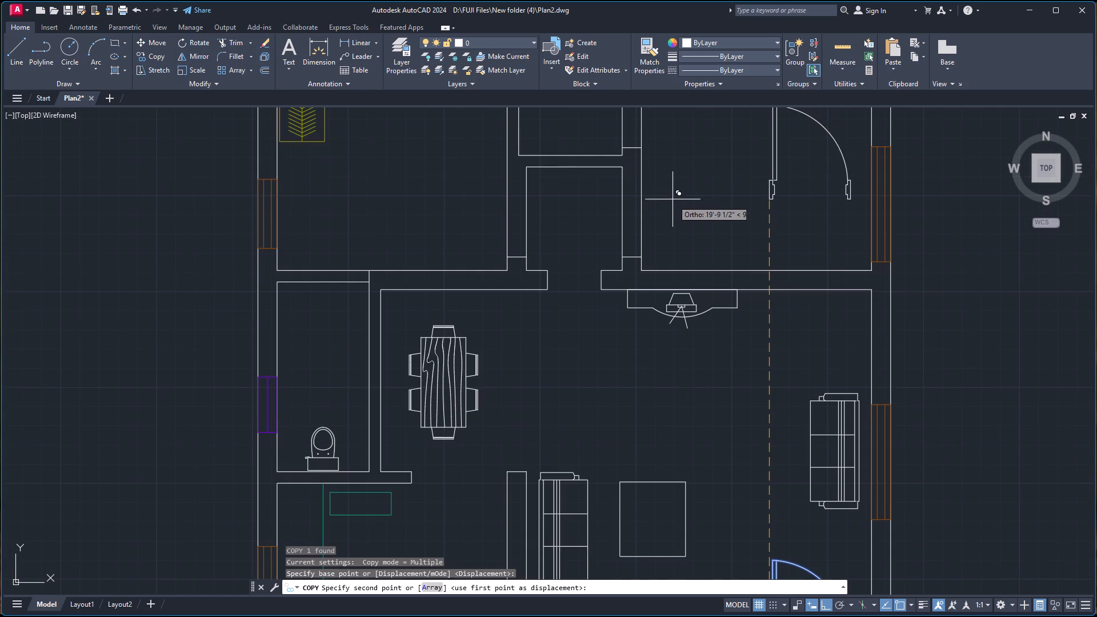
click(622, 148)
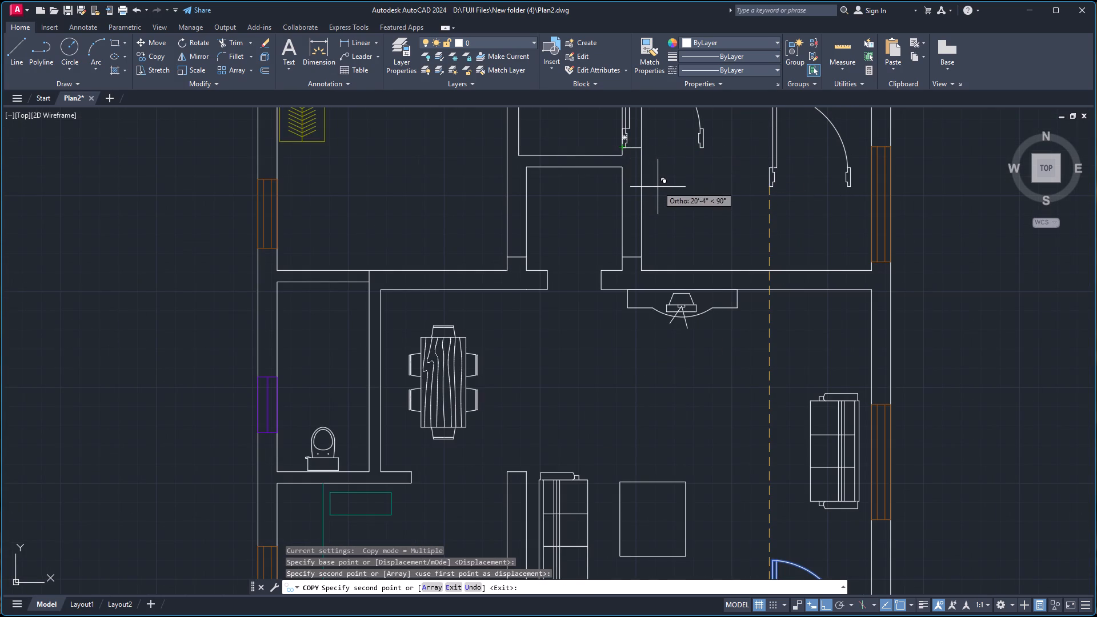
key(Escape)
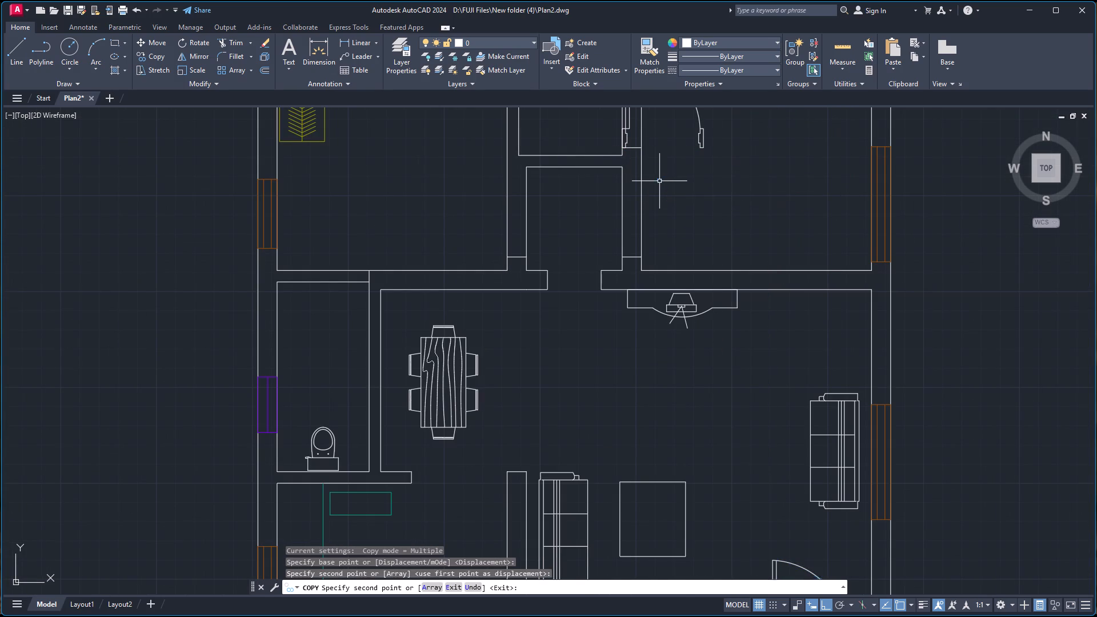
Rotate the copied door in the northeast bedroom's west wall to 270° about its lower-left frame corner.
click(626, 137)
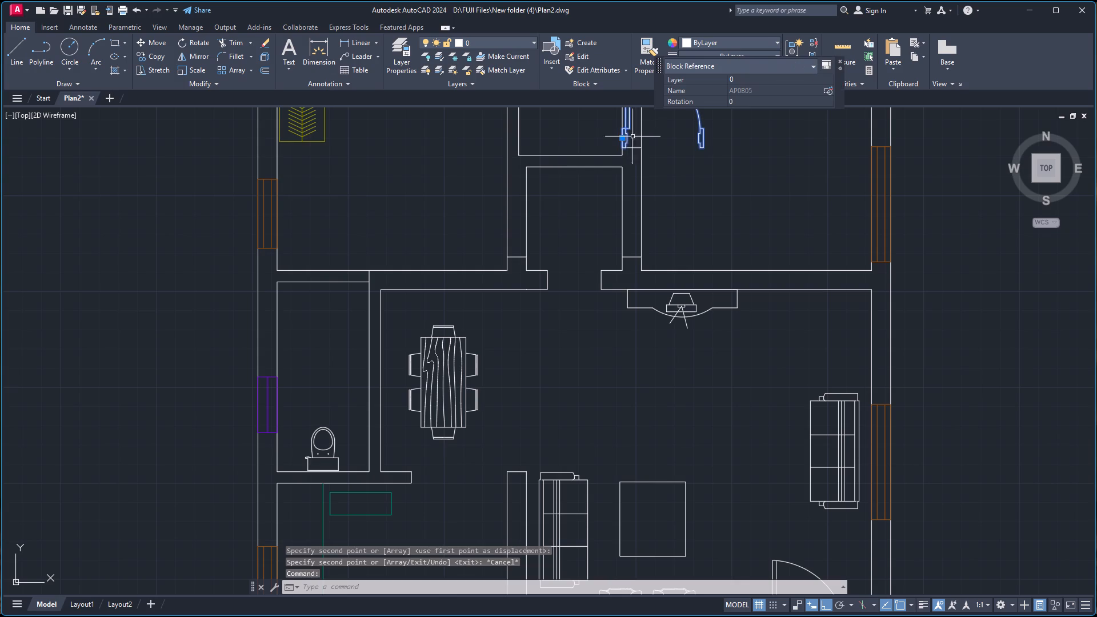
key(r)
key(o)
key(Return)
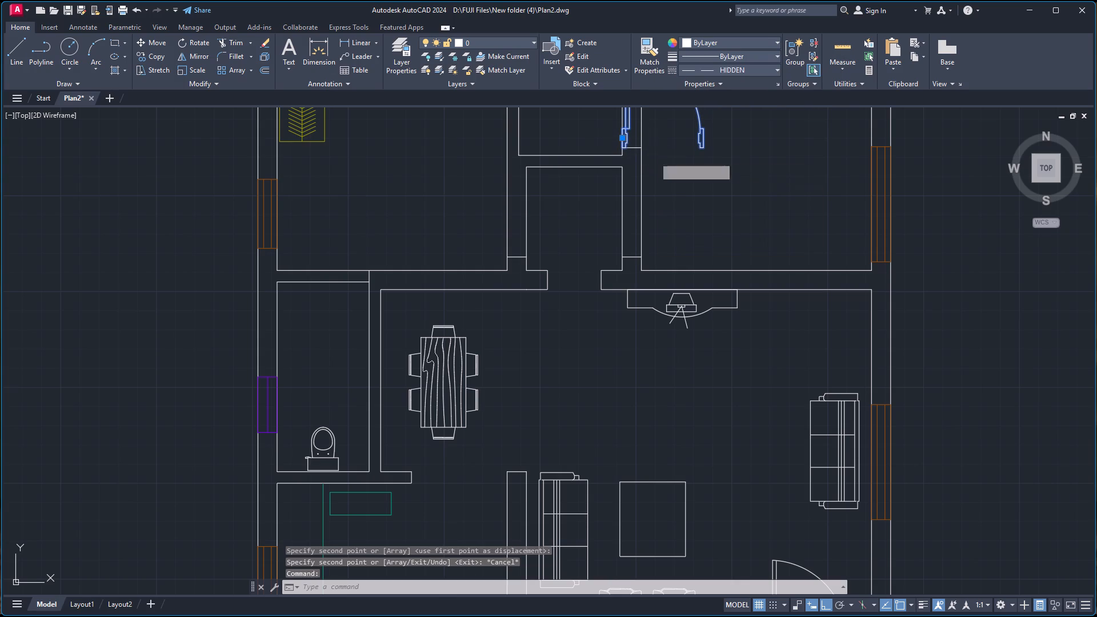
click(623, 147)
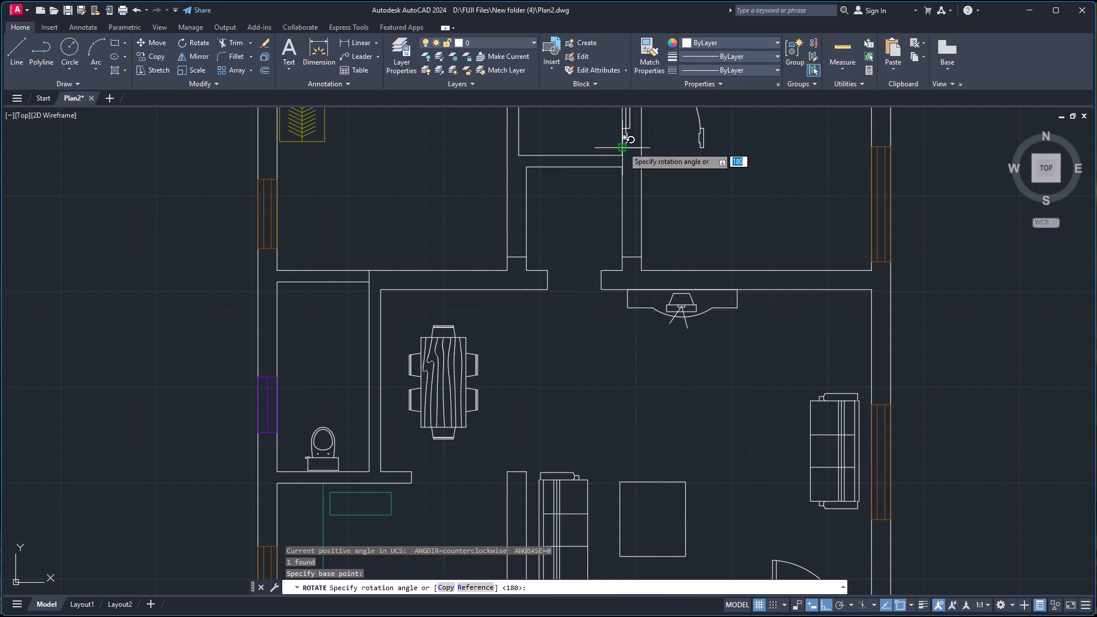
click(630, 222)
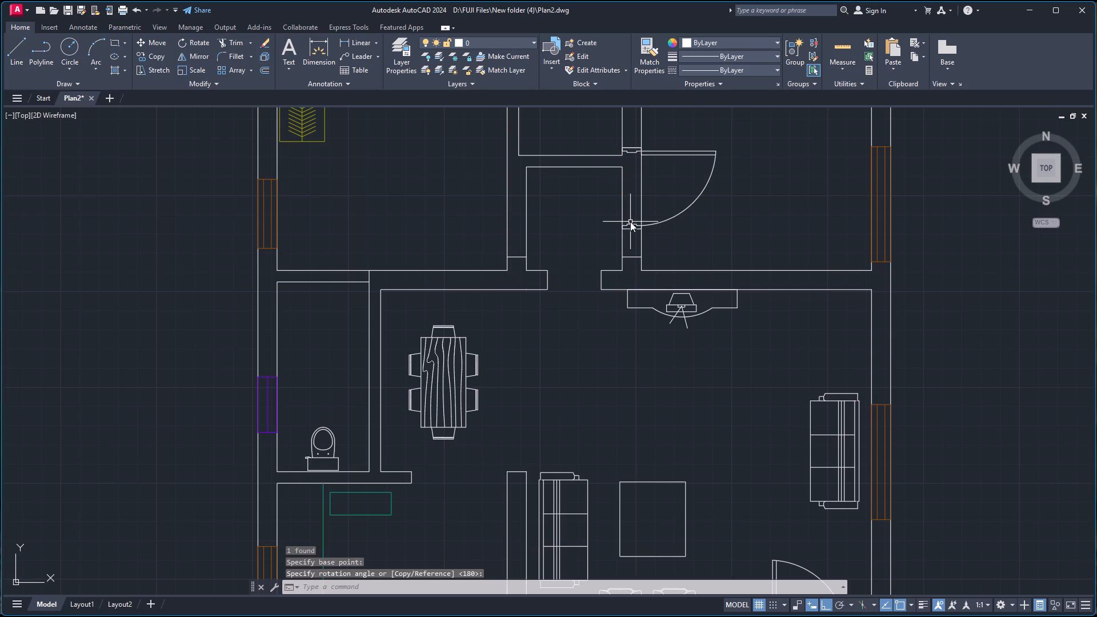
Move the rotated door from its southwest frame corner down to the west end of the opening's south line in the bedroom's west wall.
scroll(631, 229, up, 5)
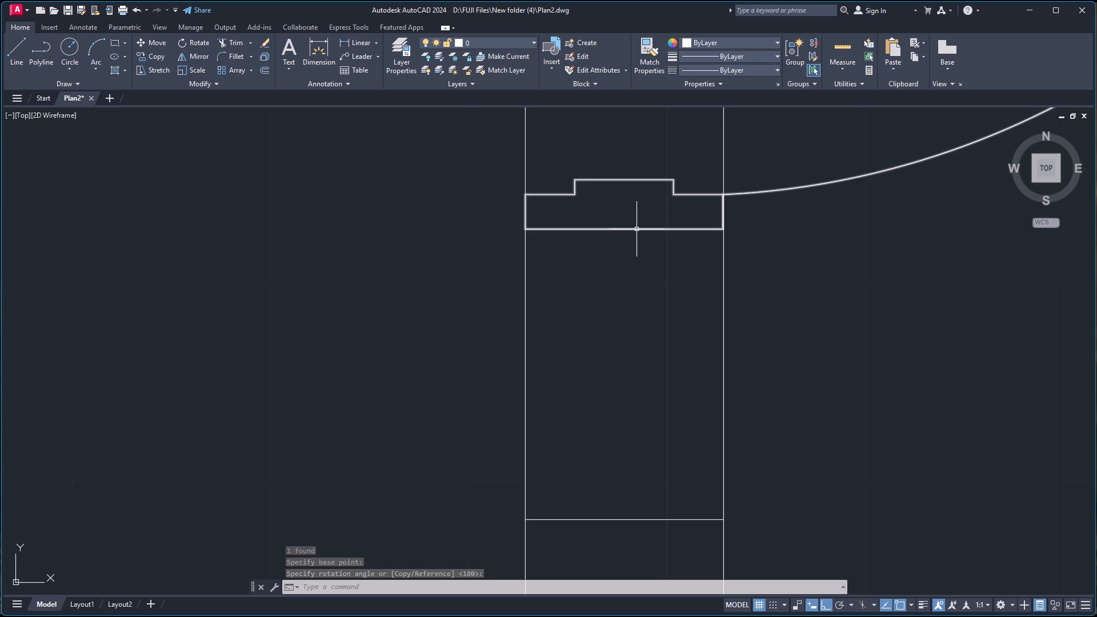
click(636, 229)
key(m)
key(Return)
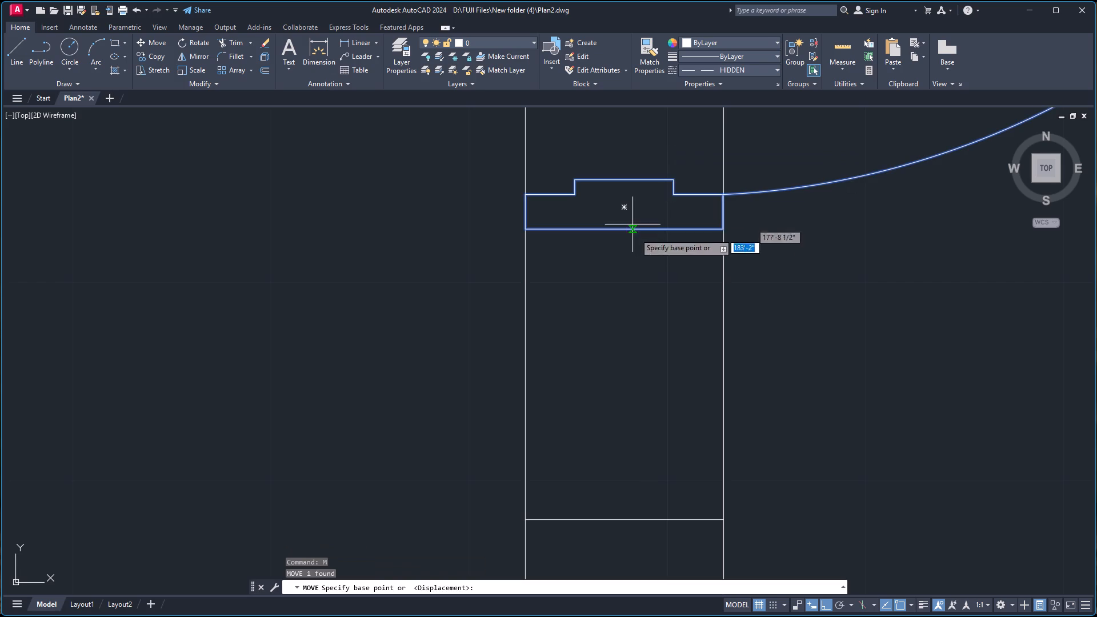
click(522, 229)
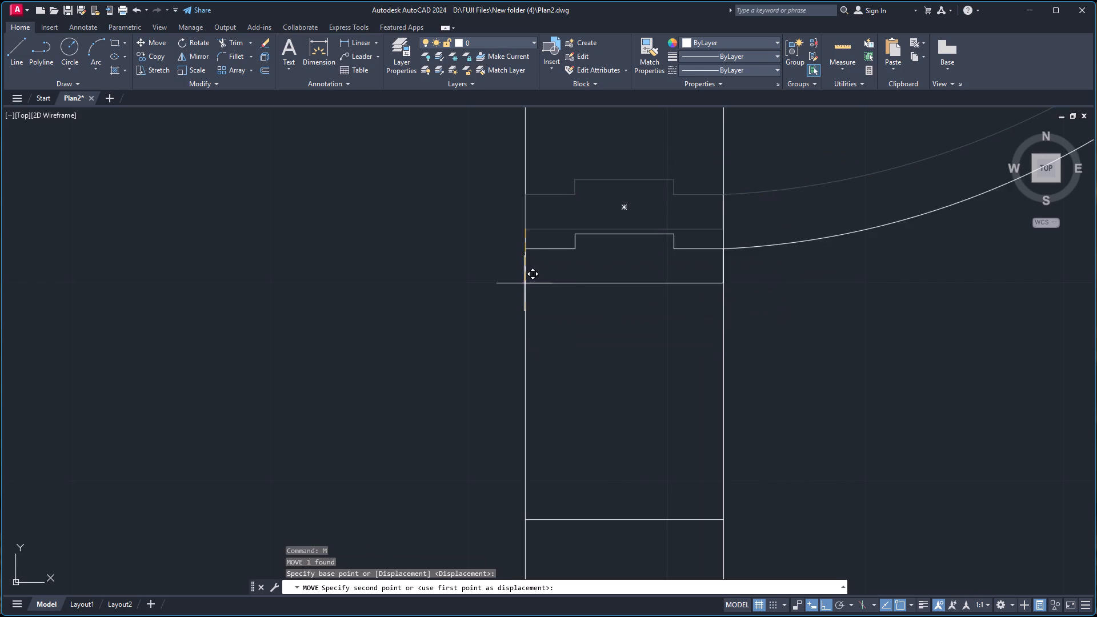
click(523, 519)
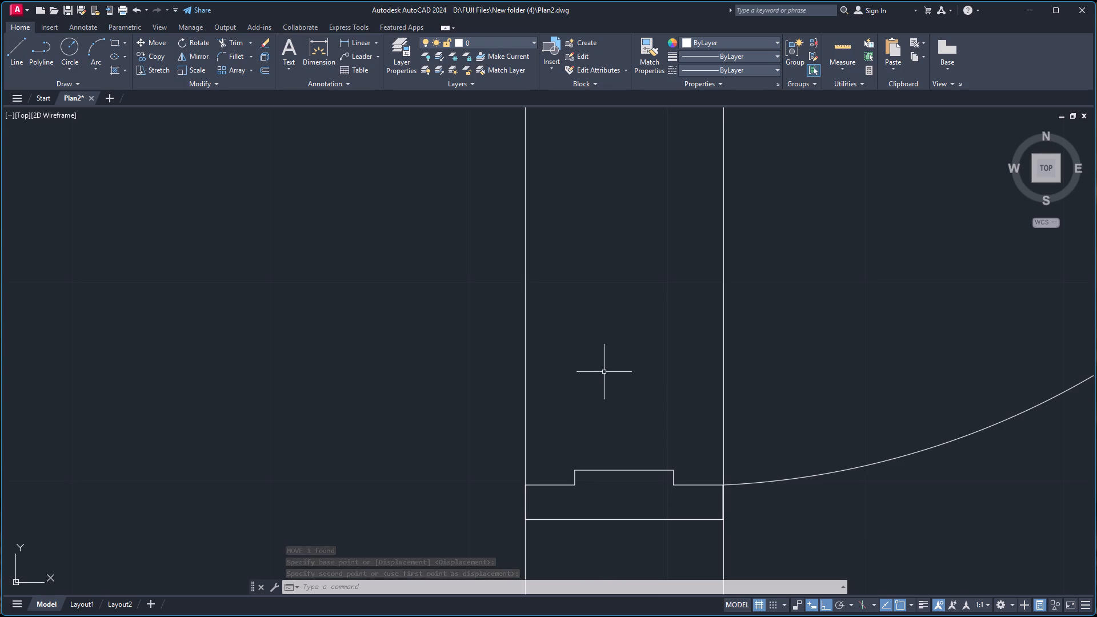
Mirror the bedroom door northward across a horizontal line level with the north bathroom's inner south wall face, keeping the original.
scroll(614, 358, down, 4)
scroll(659, 259, down, 1)
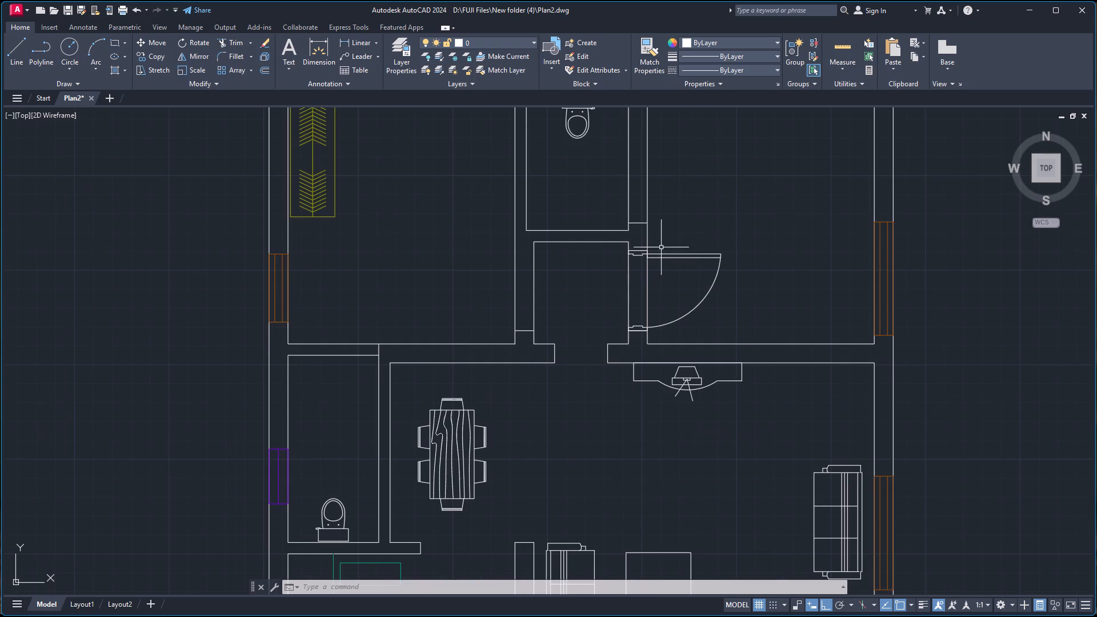
scroll(667, 235, down, 1)
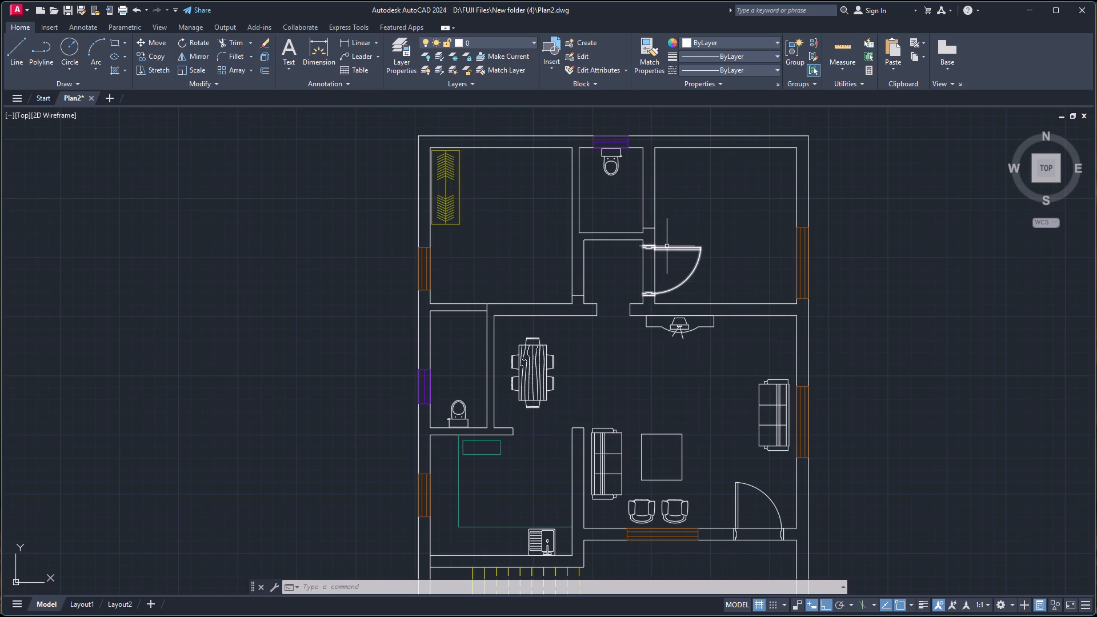
click(664, 246)
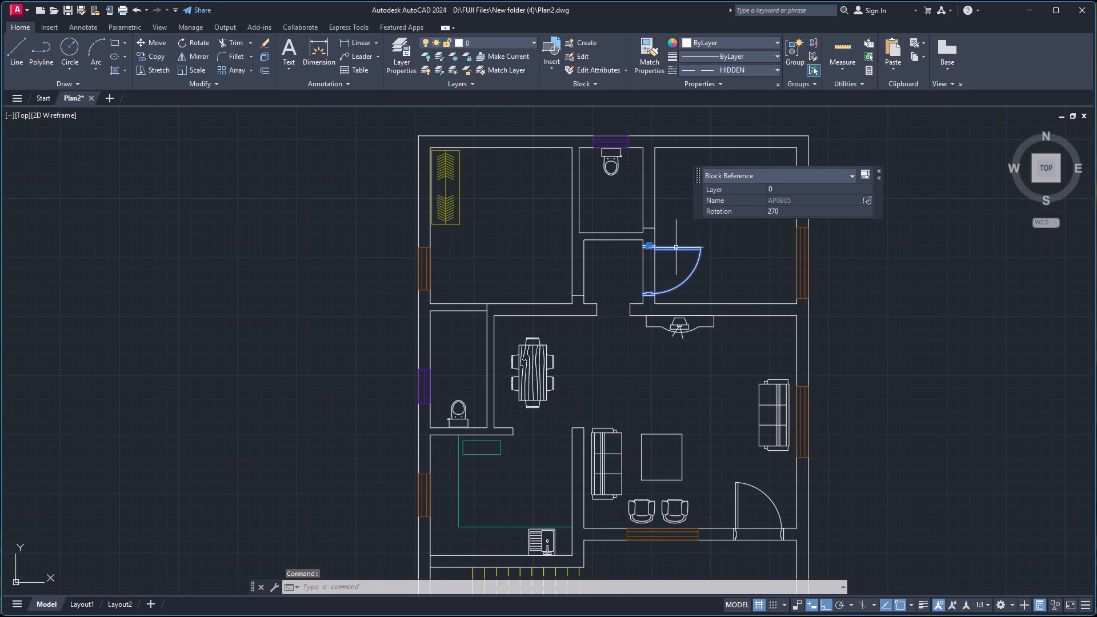
key(m)
key(i)
key(Return)
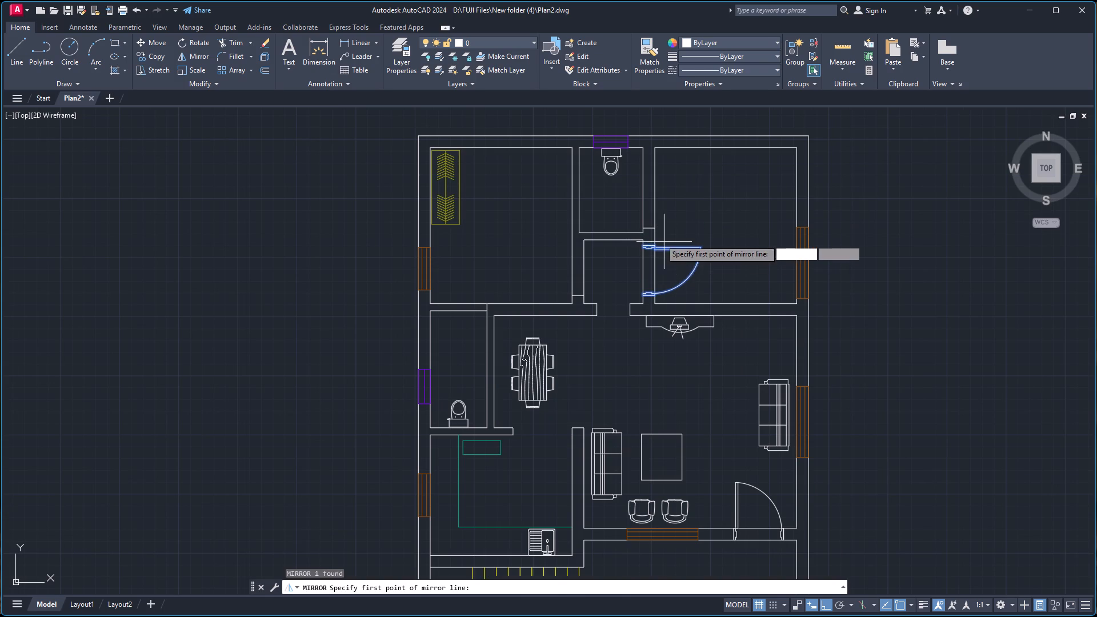
scroll(648, 230, up, 4)
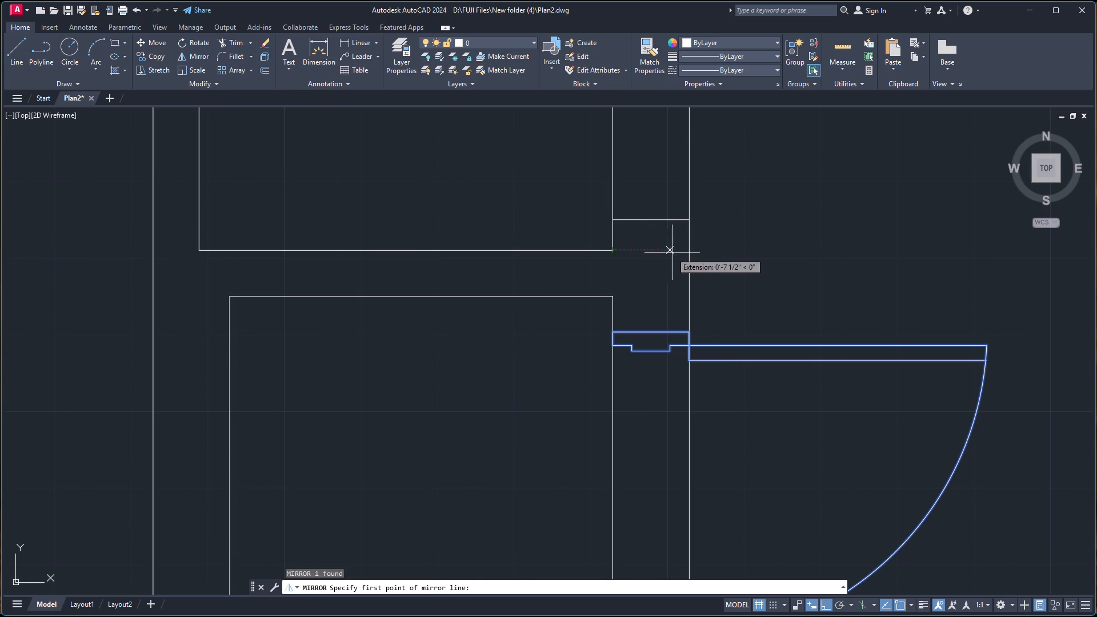
click(689, 250)
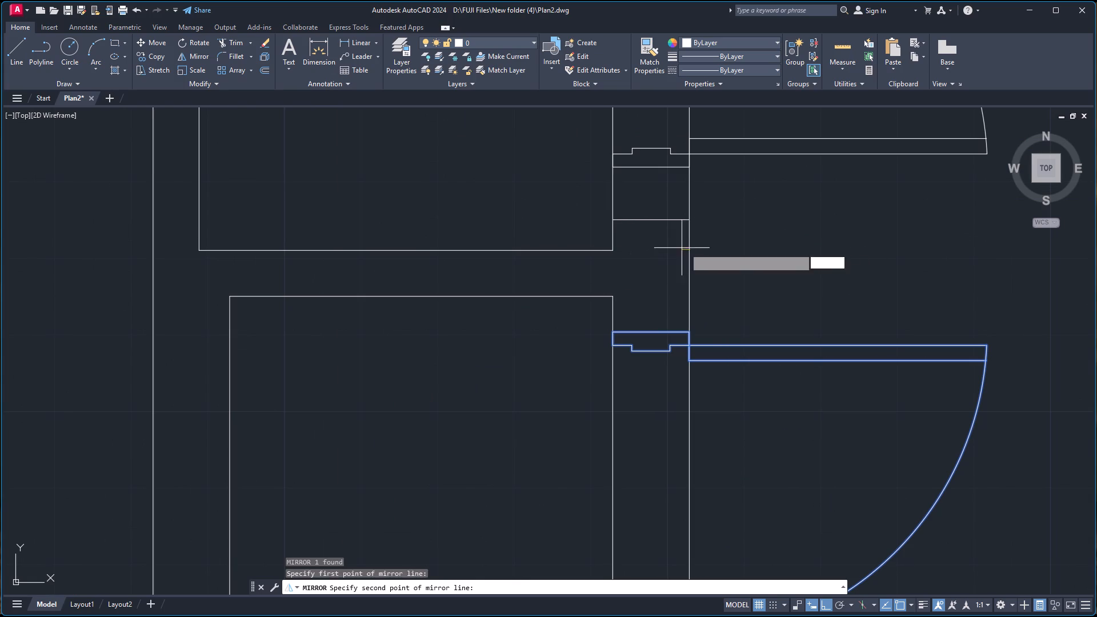
click(728, 250)
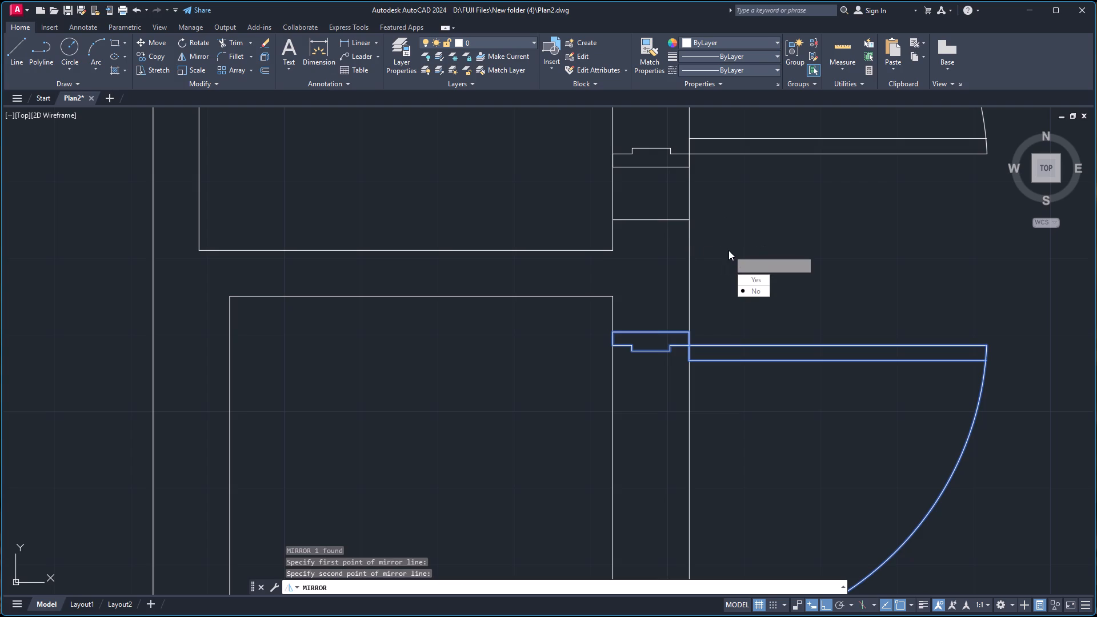
drag(762, 291, 728, 250)
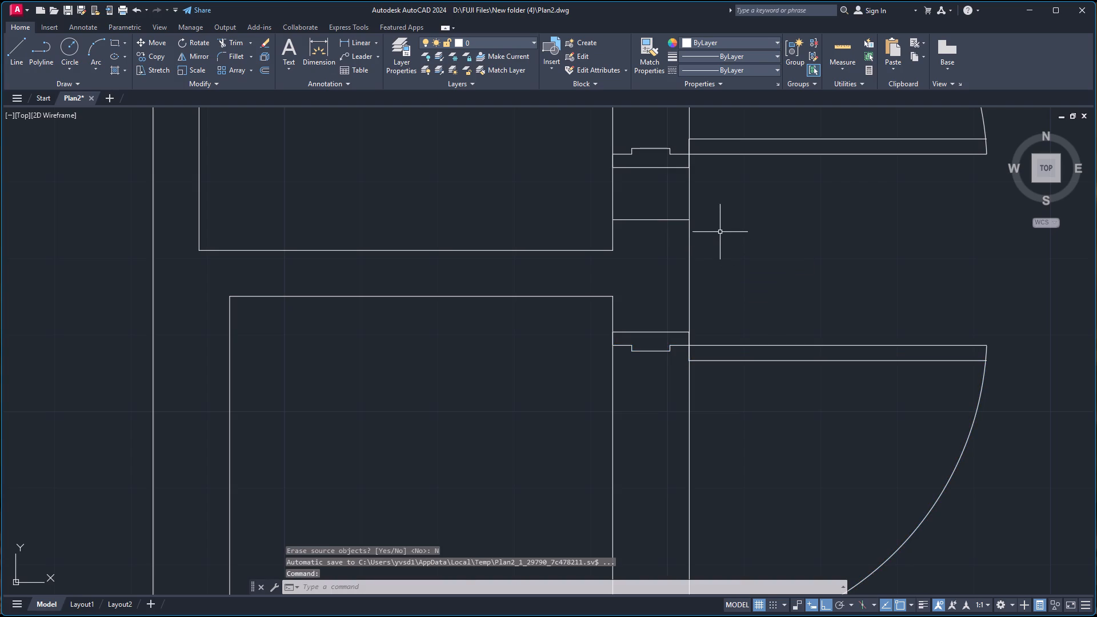
Rotate the mirrored door 180° about its southwest frame corner so it swings into the north bathroom.
scroll(719, 228, down, 4)
scroll(737, 187, up, 1)
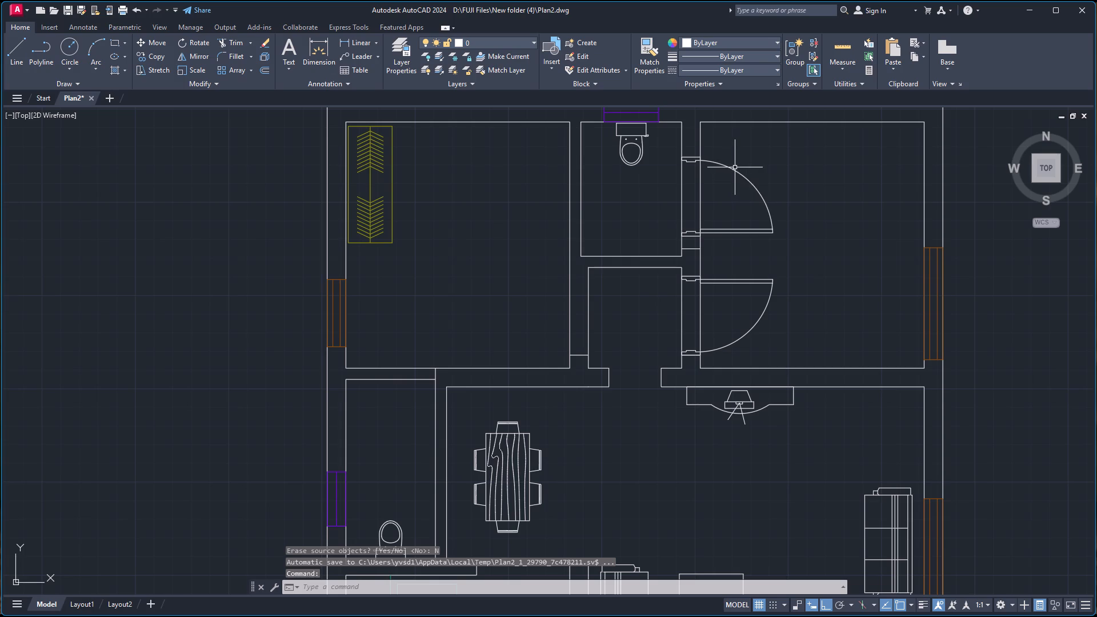
click(734, 171)
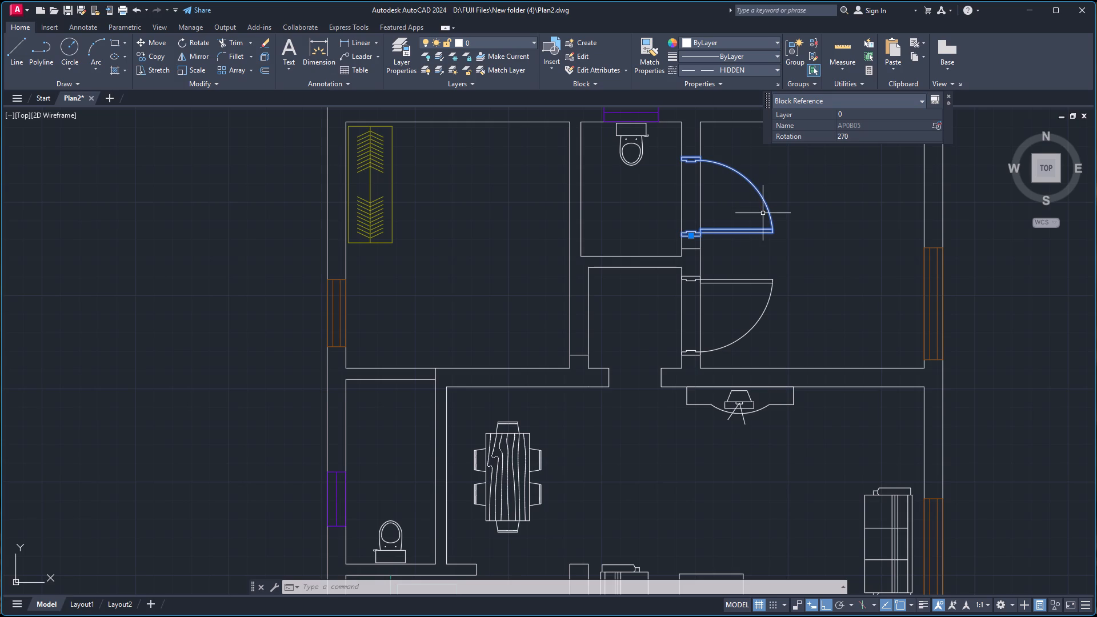
text(ro)
key(Return)
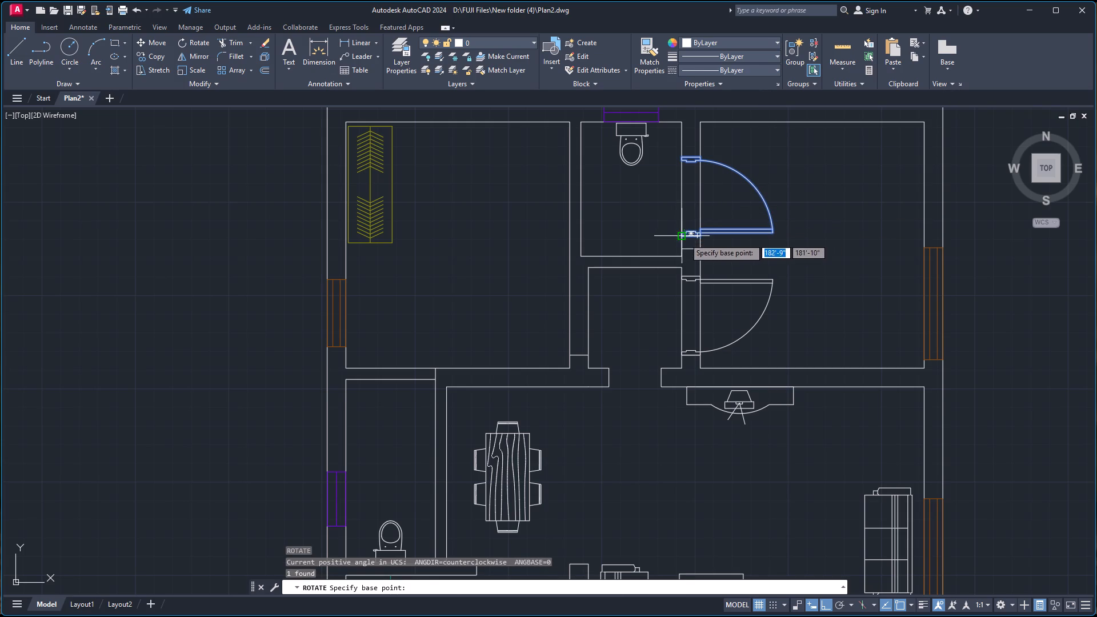
scroll(687, 235, up, 3)
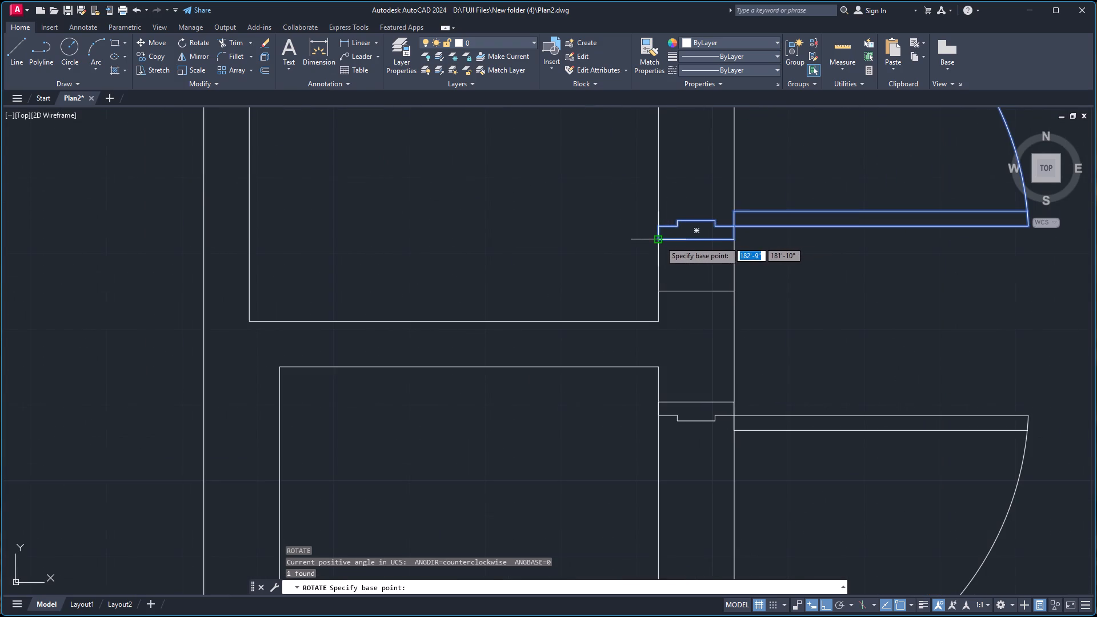
click(659, 241)
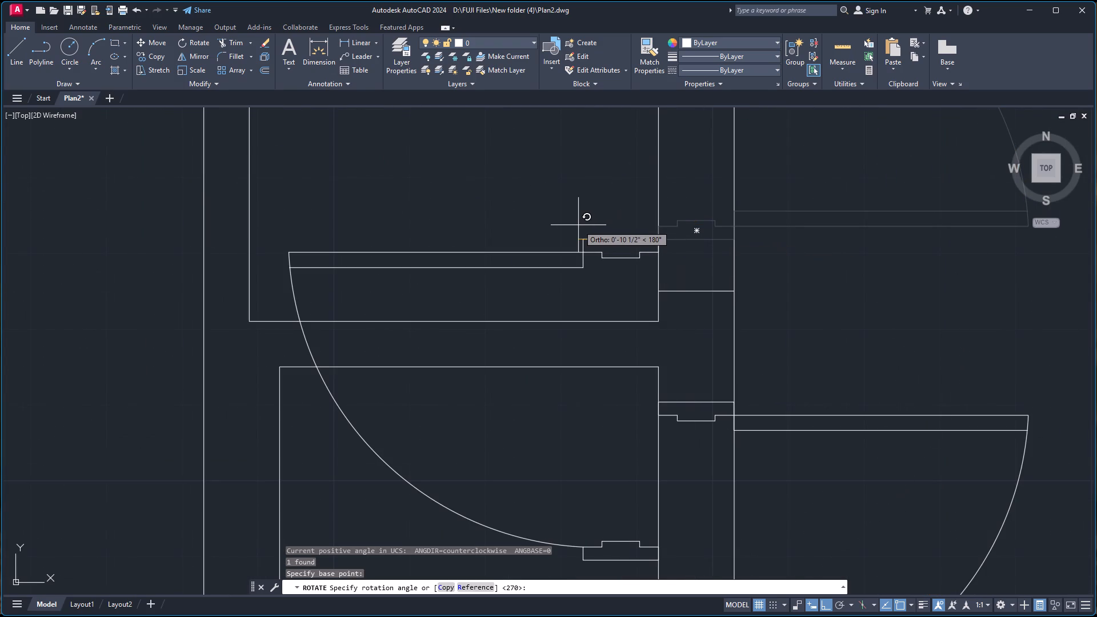
click(578, 225)
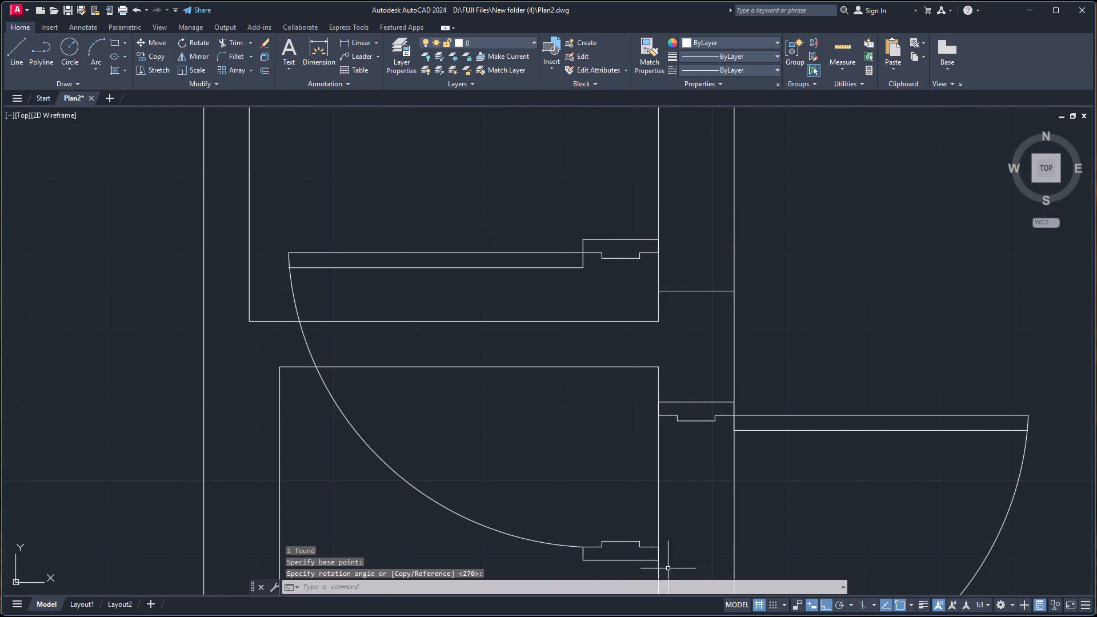
Move the bathroom door from its southeast frame corner to the east end of the opening line in the bathroom's east wall.
click(655, 560)
key(m)
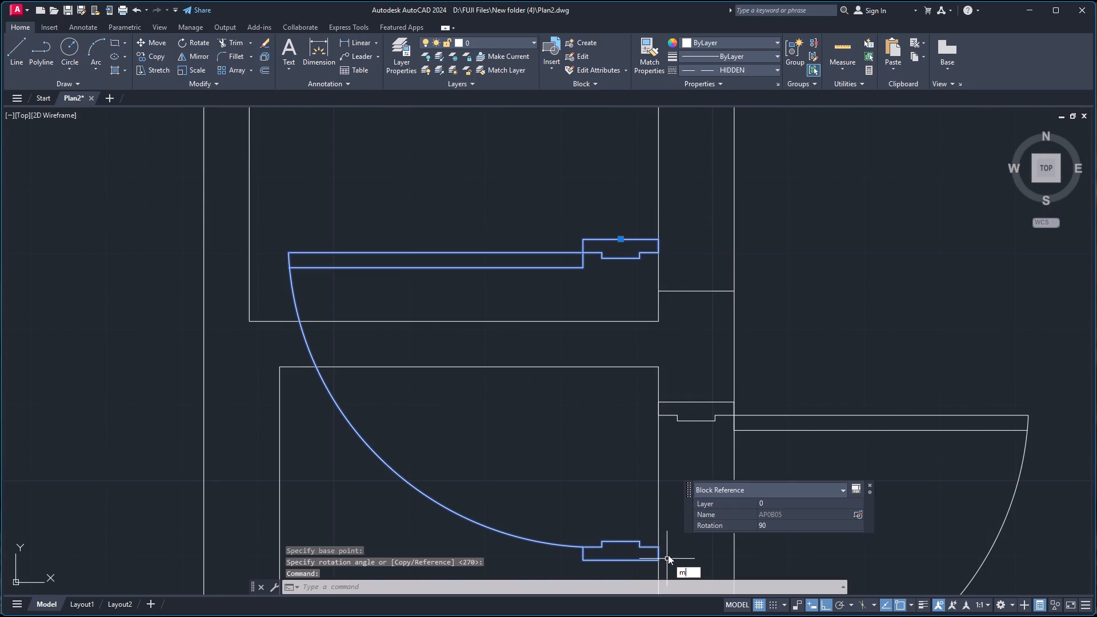
key(Return)
click(658, 558)
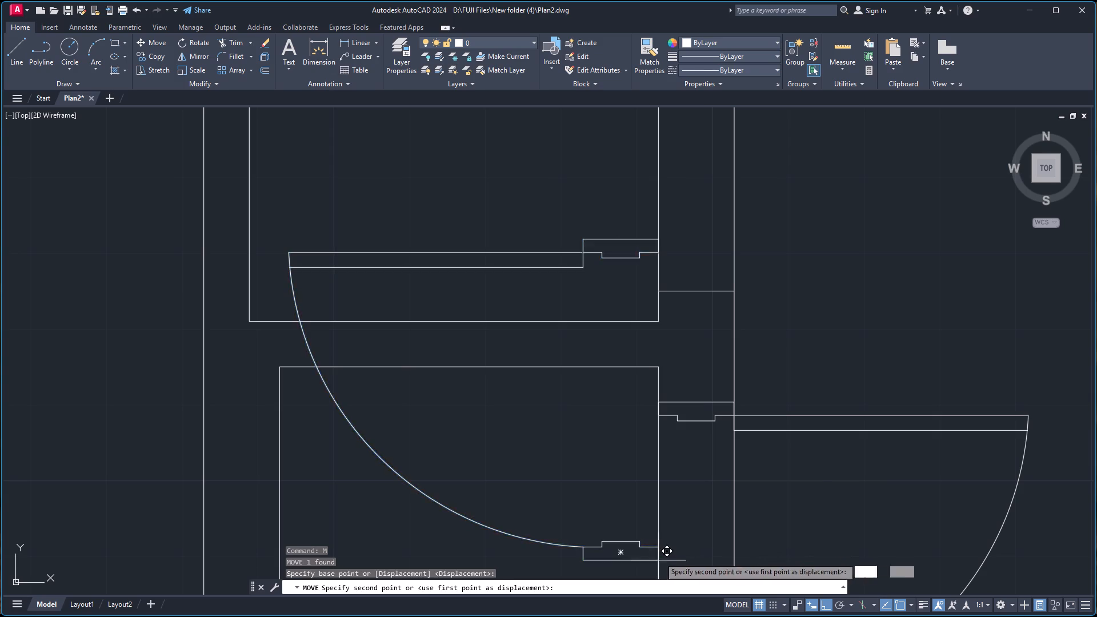
click(732, 290)
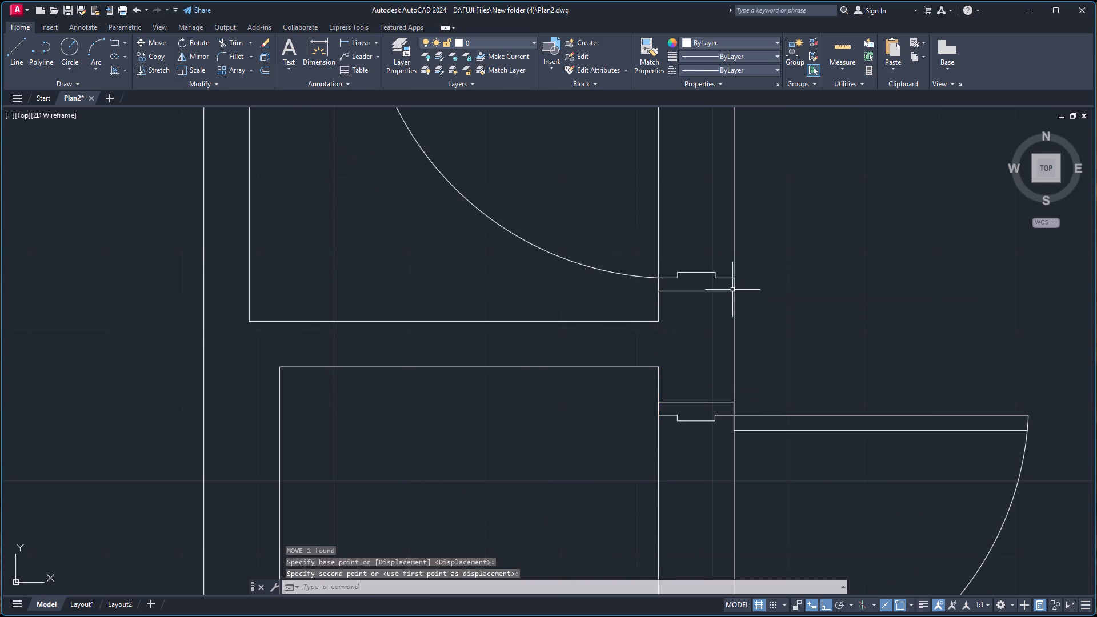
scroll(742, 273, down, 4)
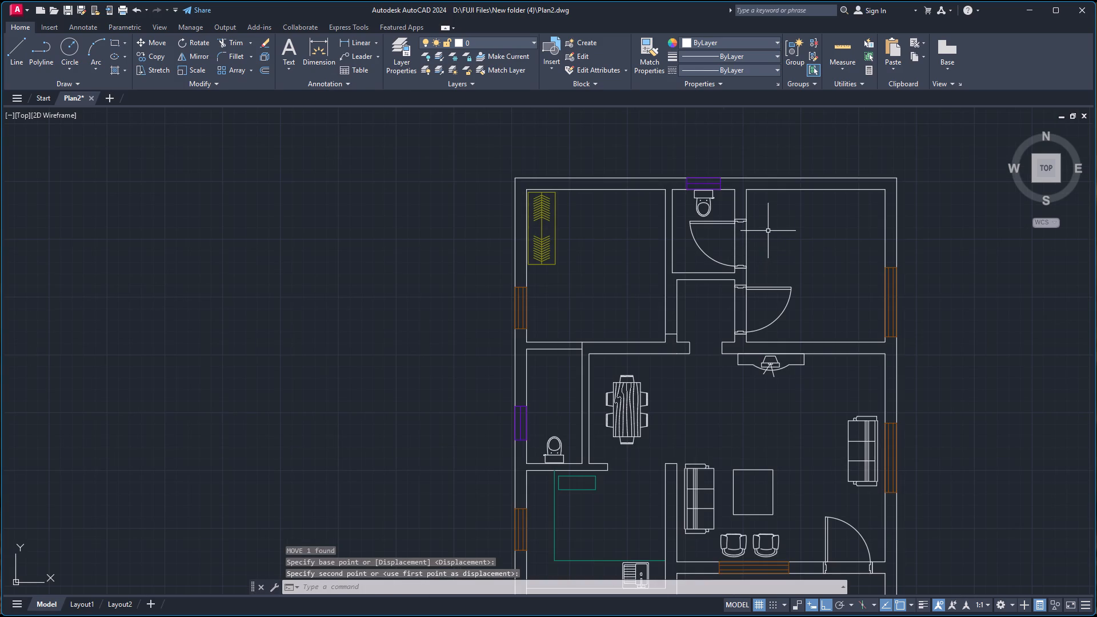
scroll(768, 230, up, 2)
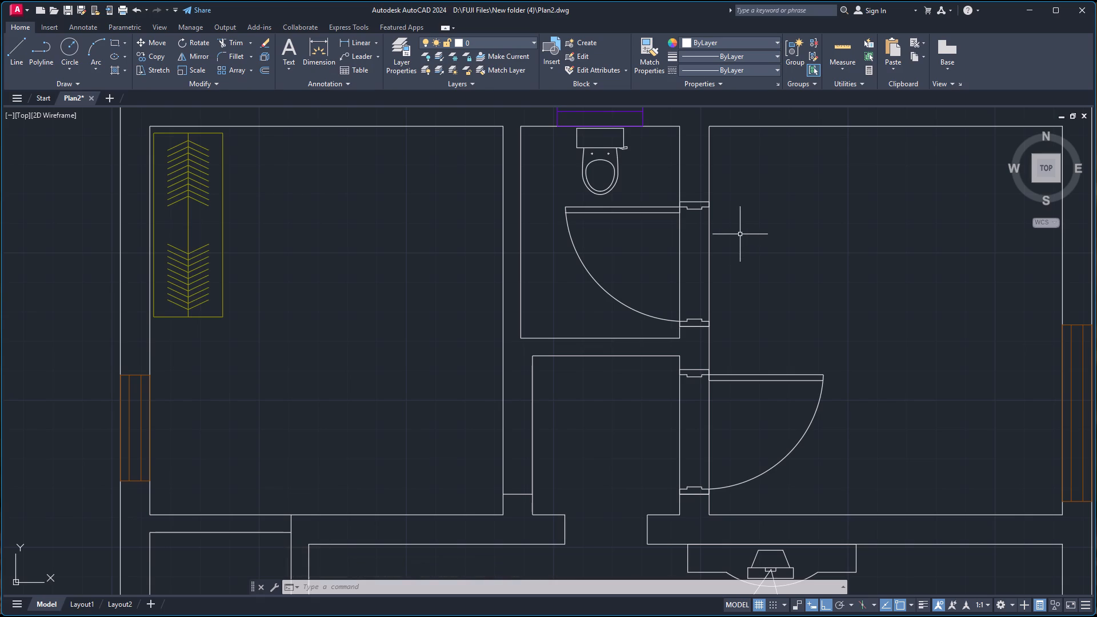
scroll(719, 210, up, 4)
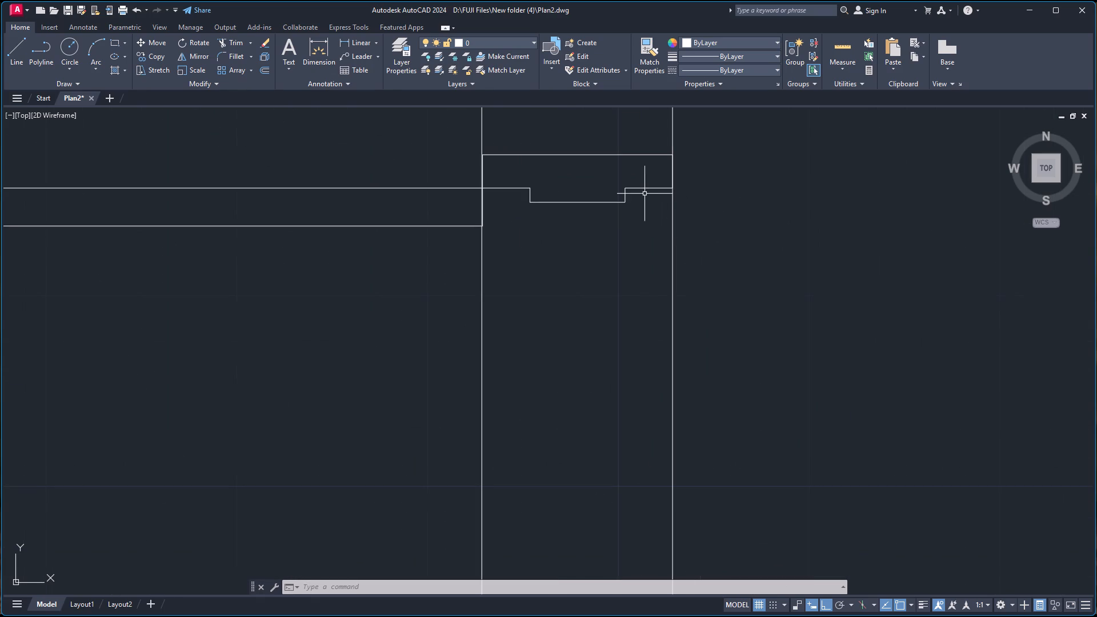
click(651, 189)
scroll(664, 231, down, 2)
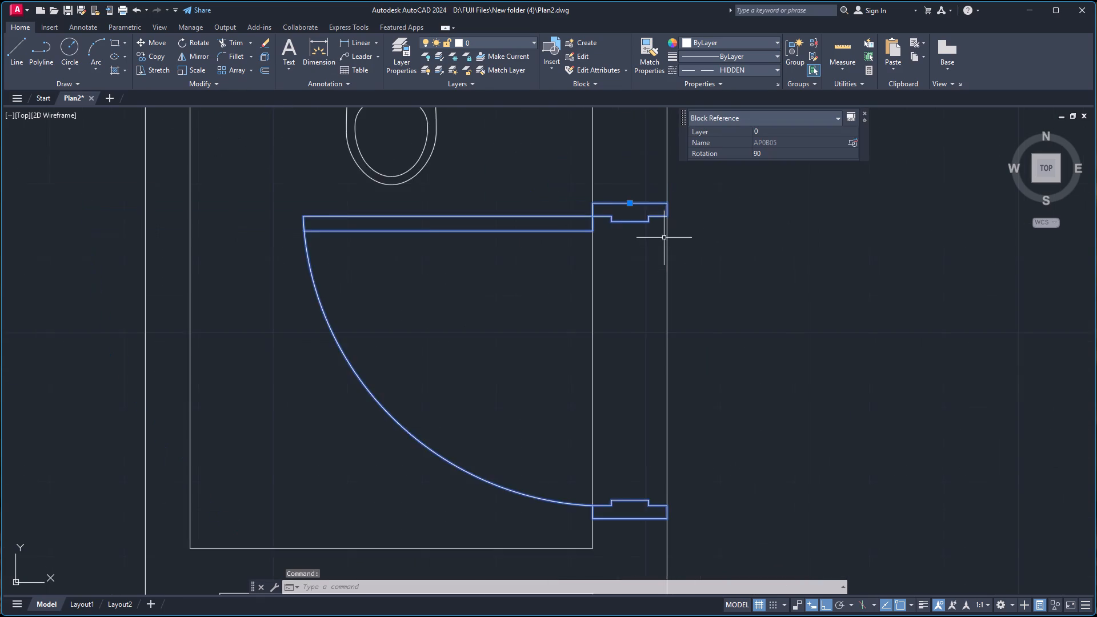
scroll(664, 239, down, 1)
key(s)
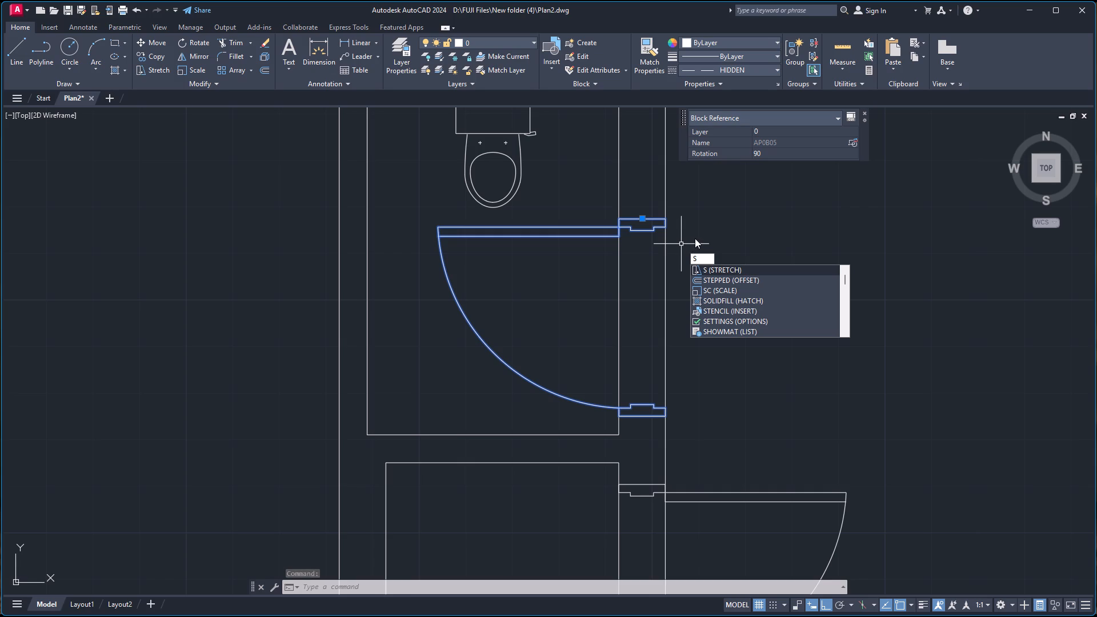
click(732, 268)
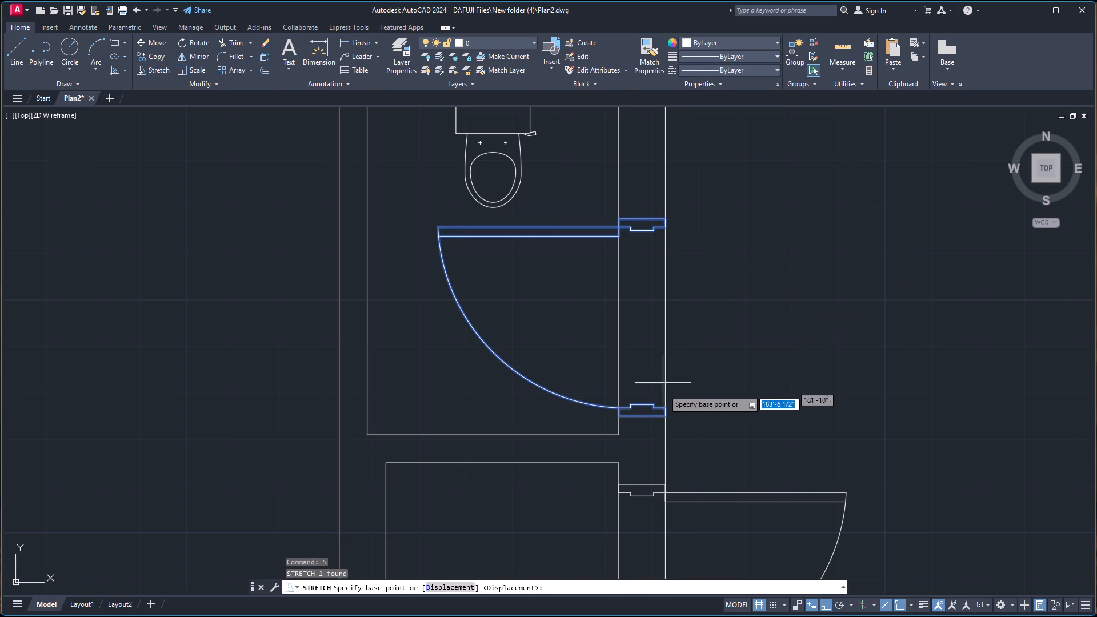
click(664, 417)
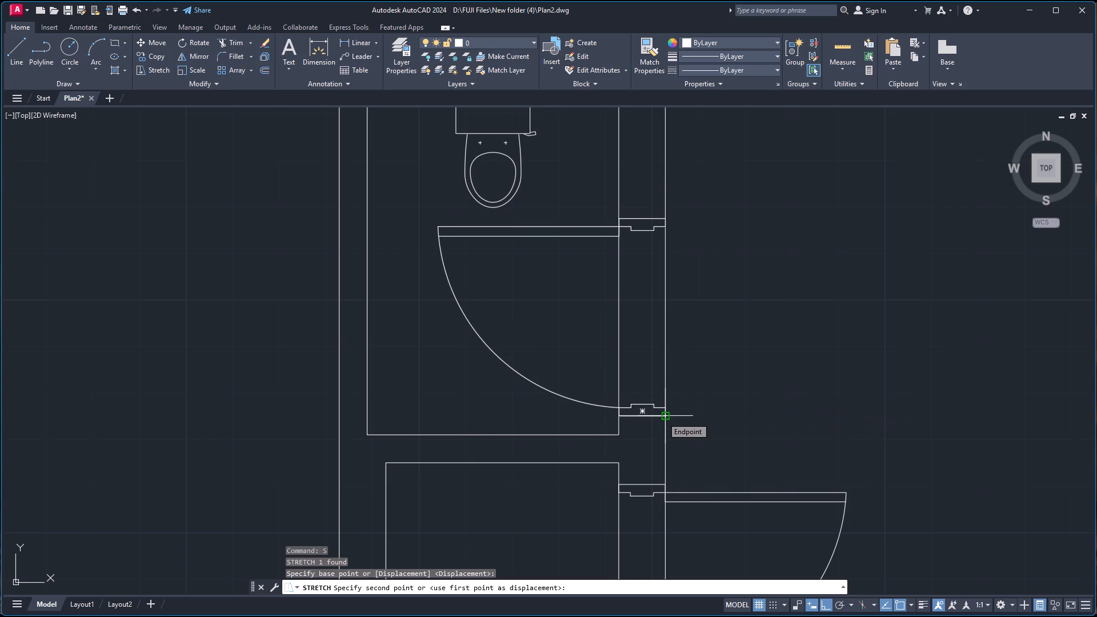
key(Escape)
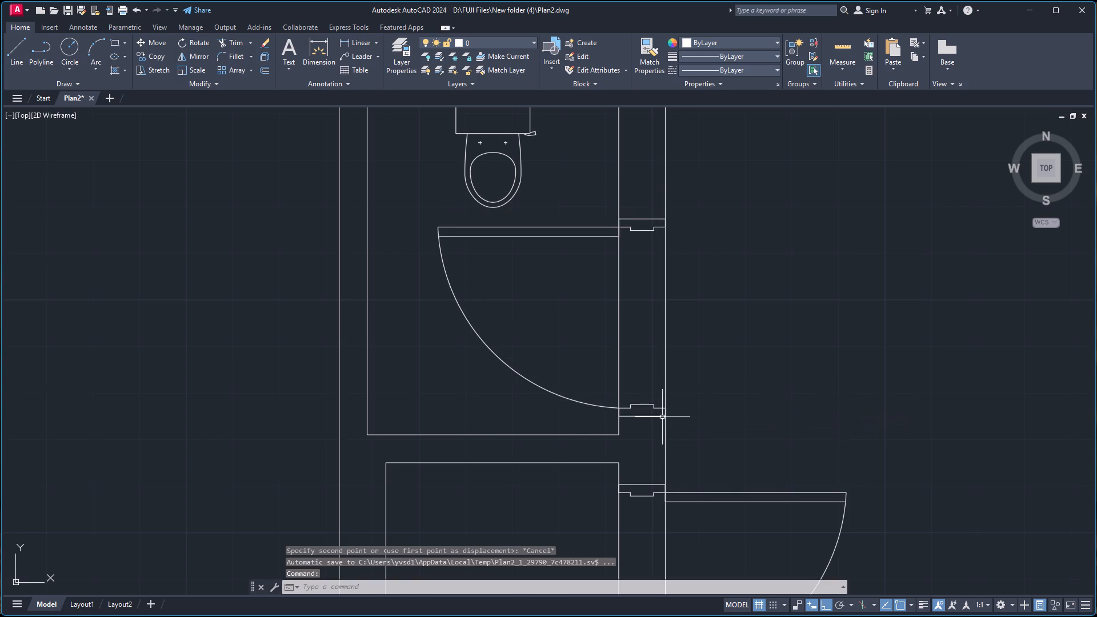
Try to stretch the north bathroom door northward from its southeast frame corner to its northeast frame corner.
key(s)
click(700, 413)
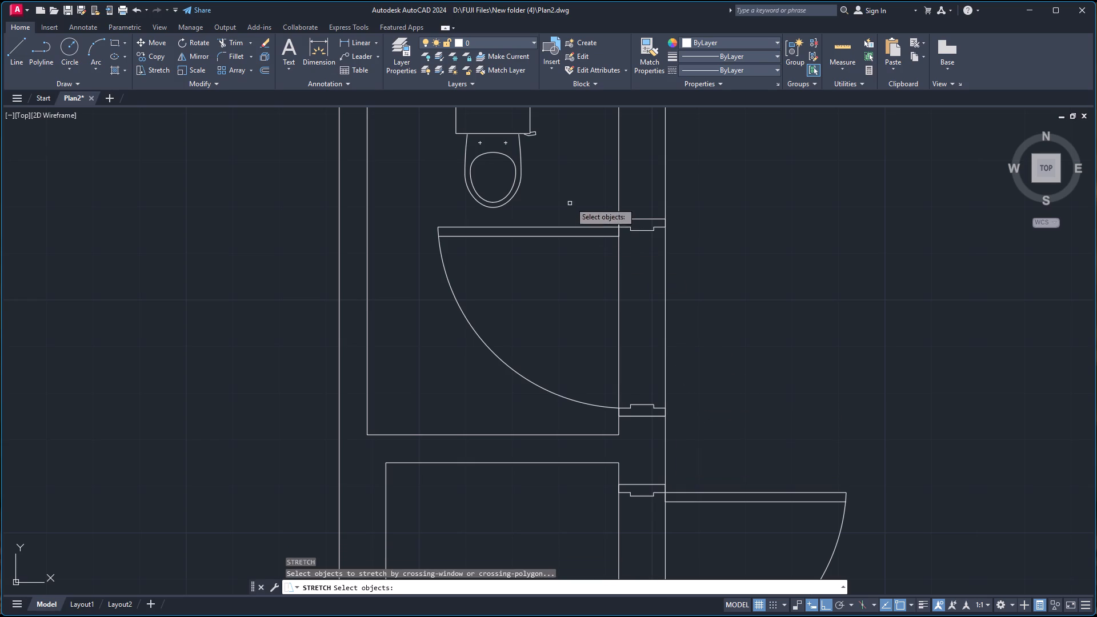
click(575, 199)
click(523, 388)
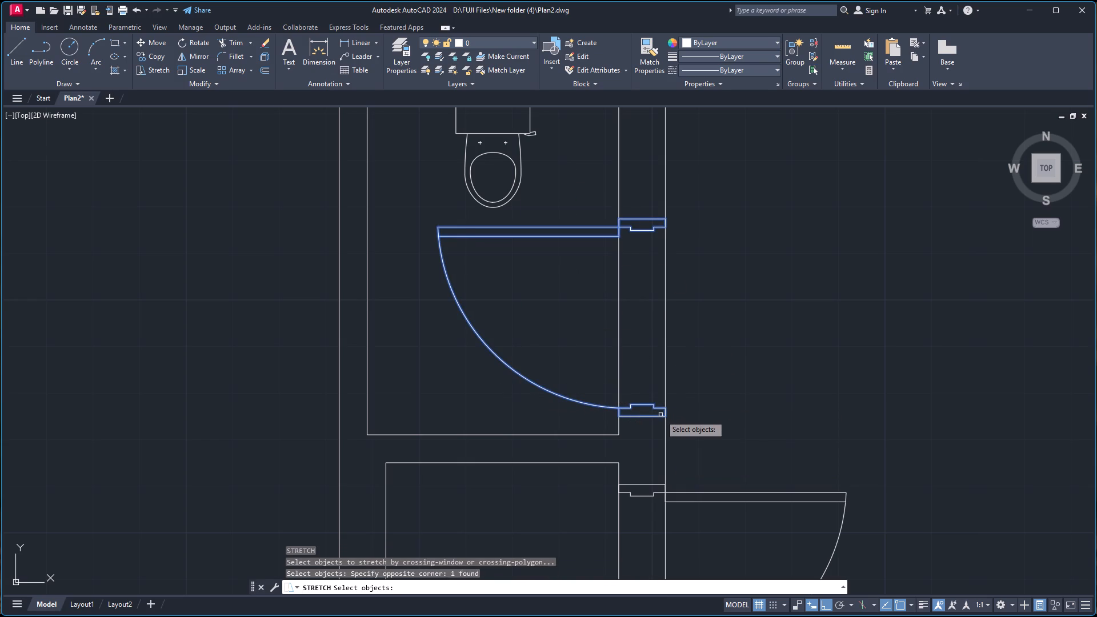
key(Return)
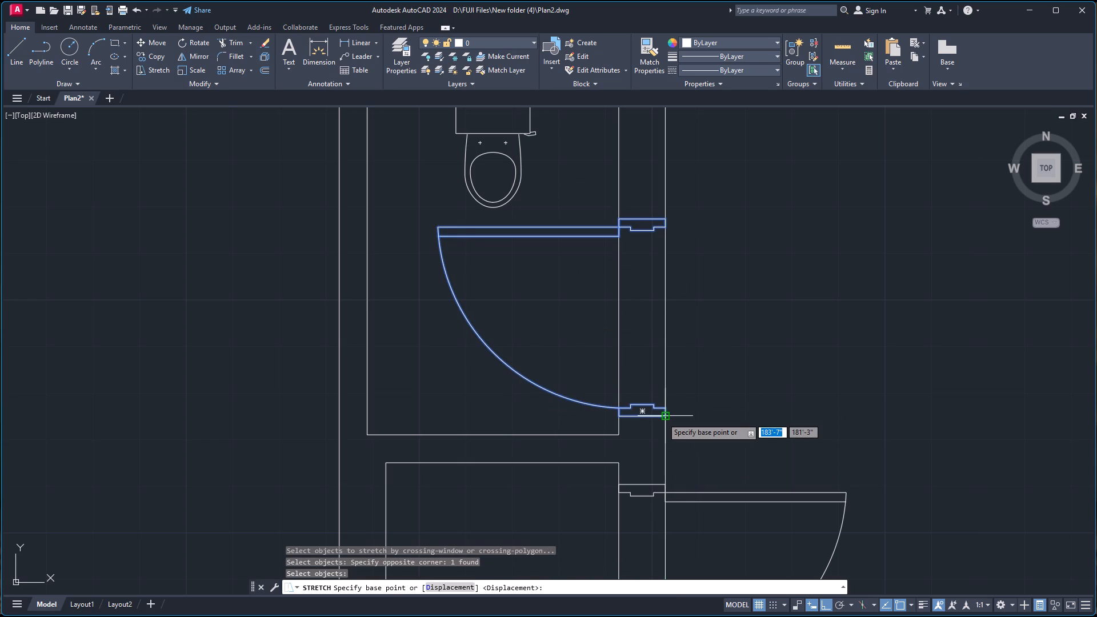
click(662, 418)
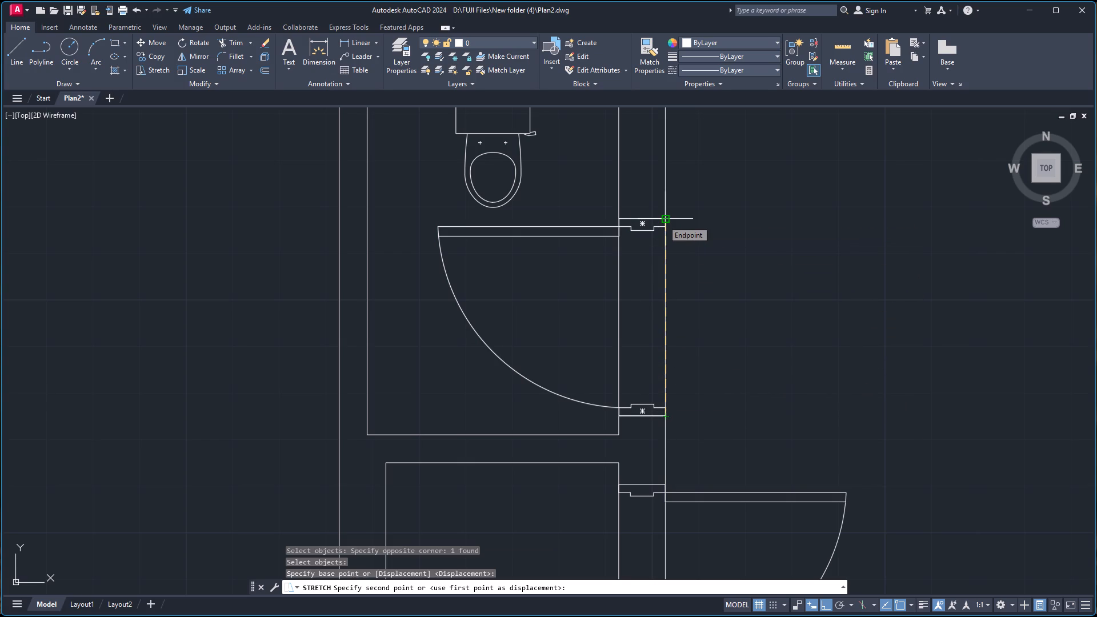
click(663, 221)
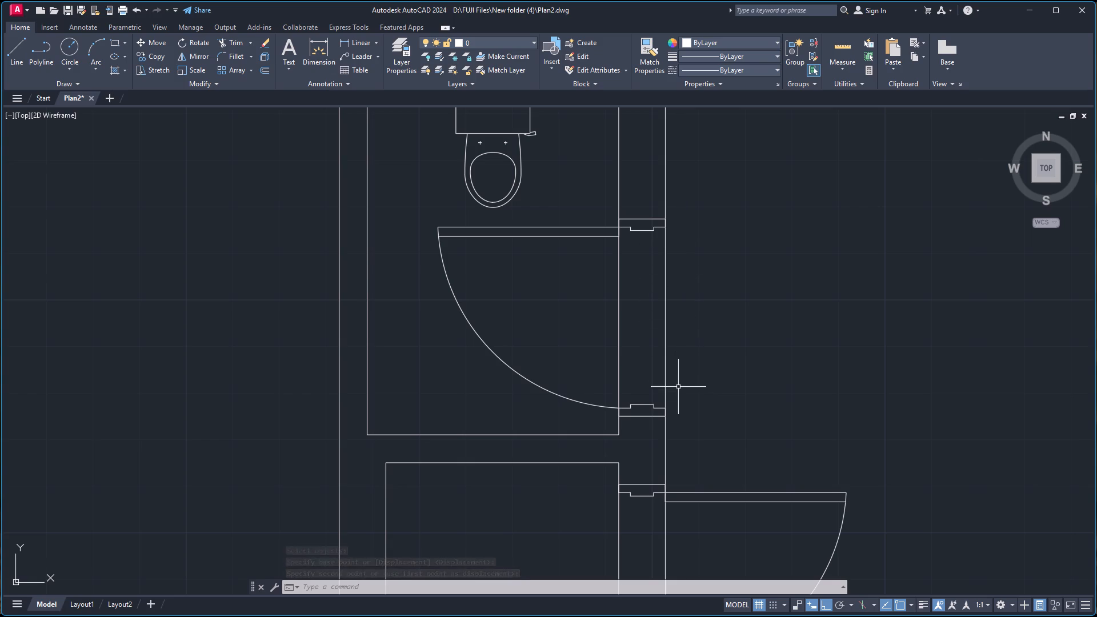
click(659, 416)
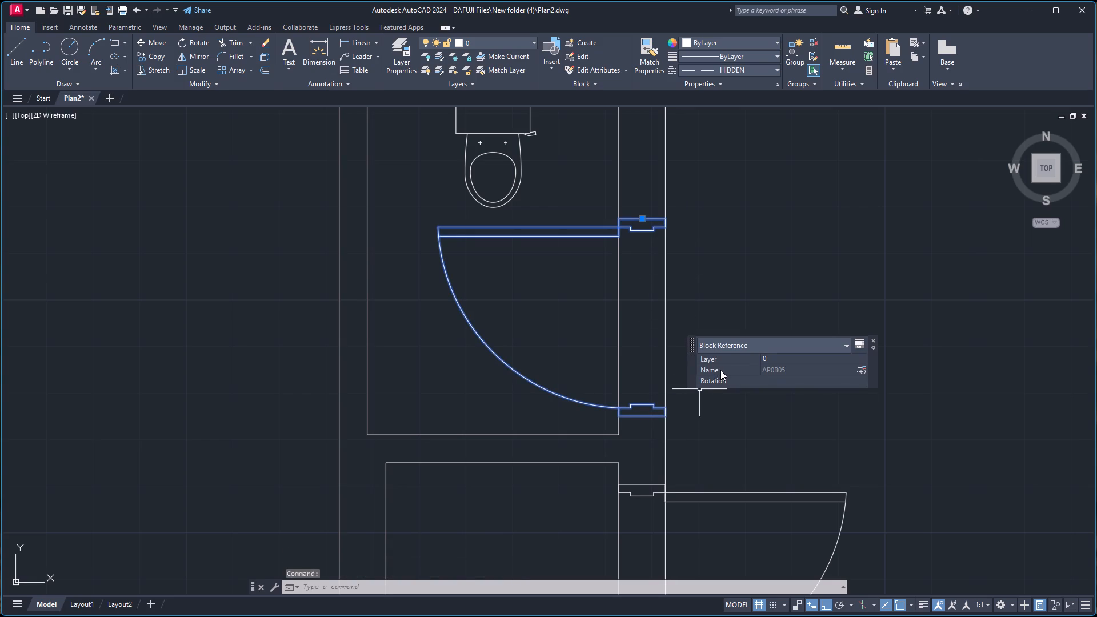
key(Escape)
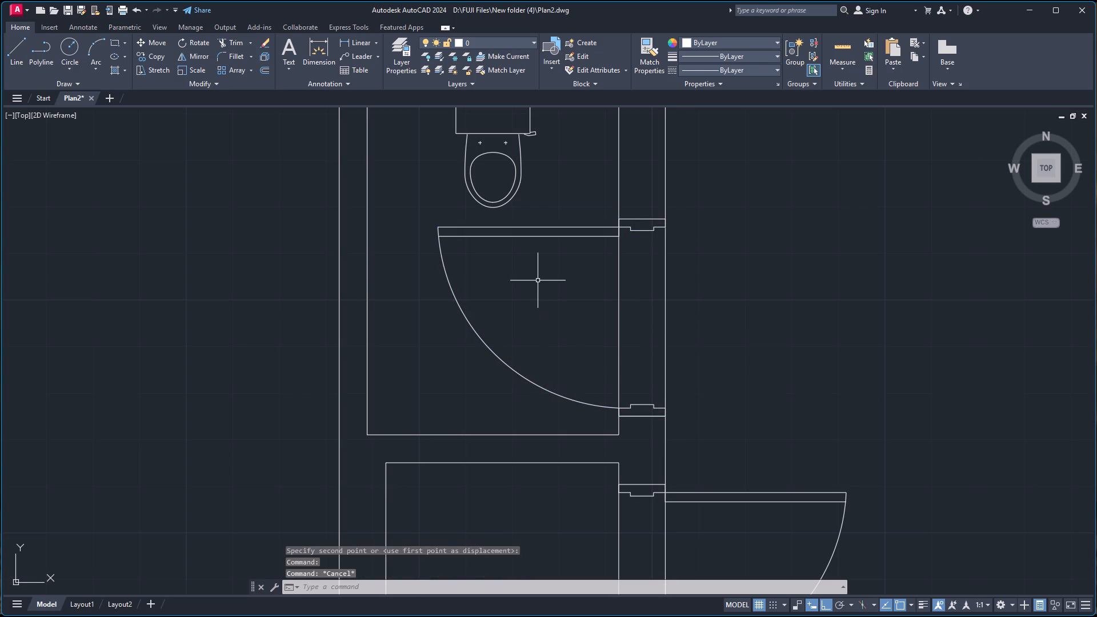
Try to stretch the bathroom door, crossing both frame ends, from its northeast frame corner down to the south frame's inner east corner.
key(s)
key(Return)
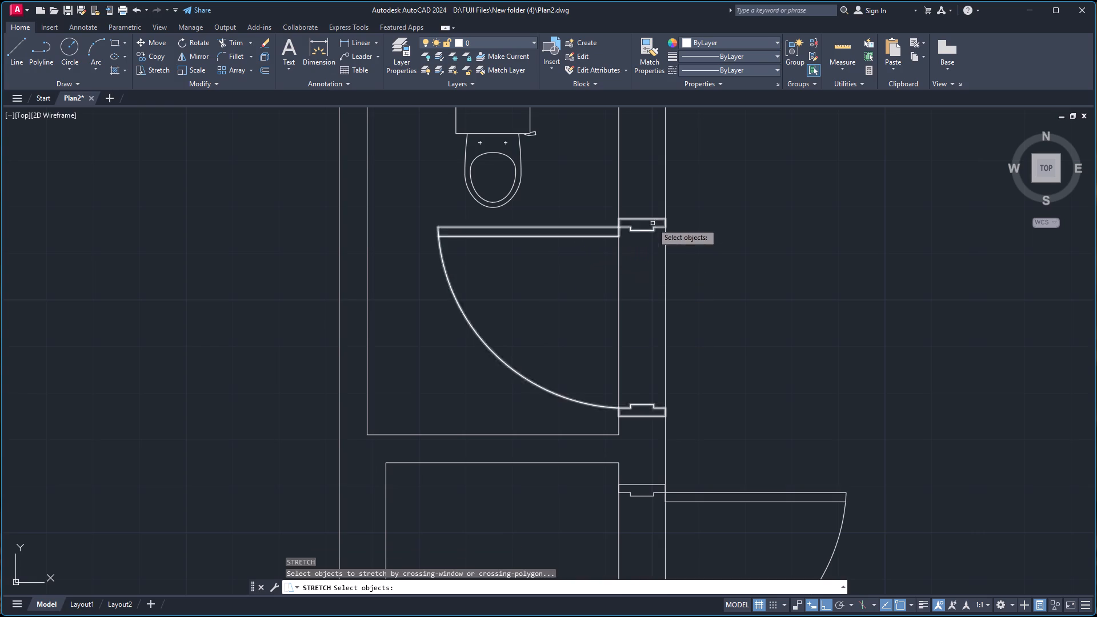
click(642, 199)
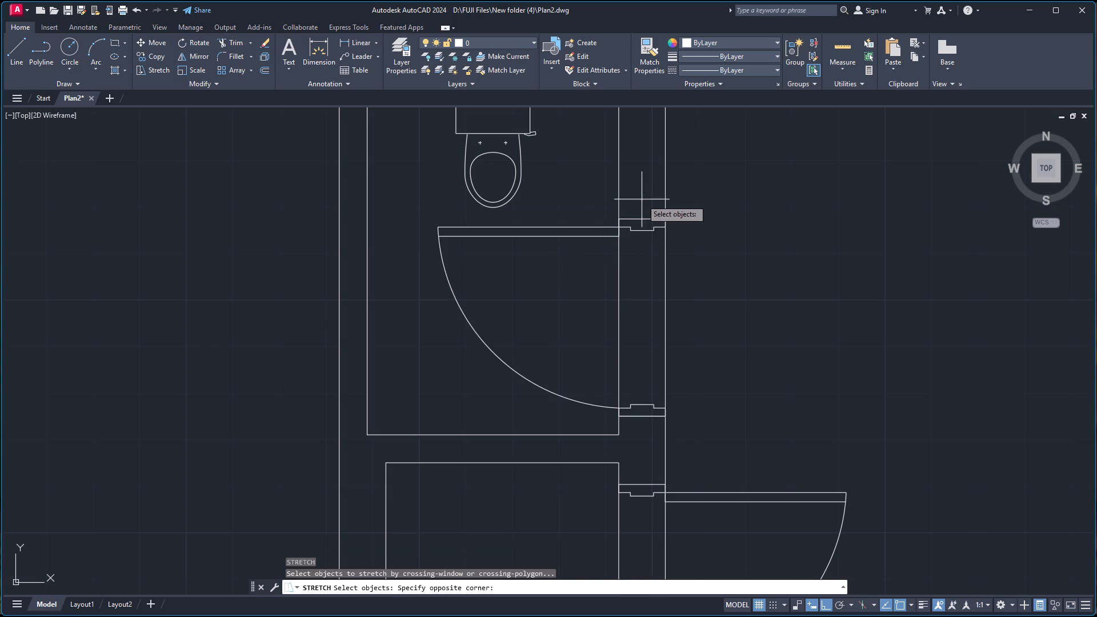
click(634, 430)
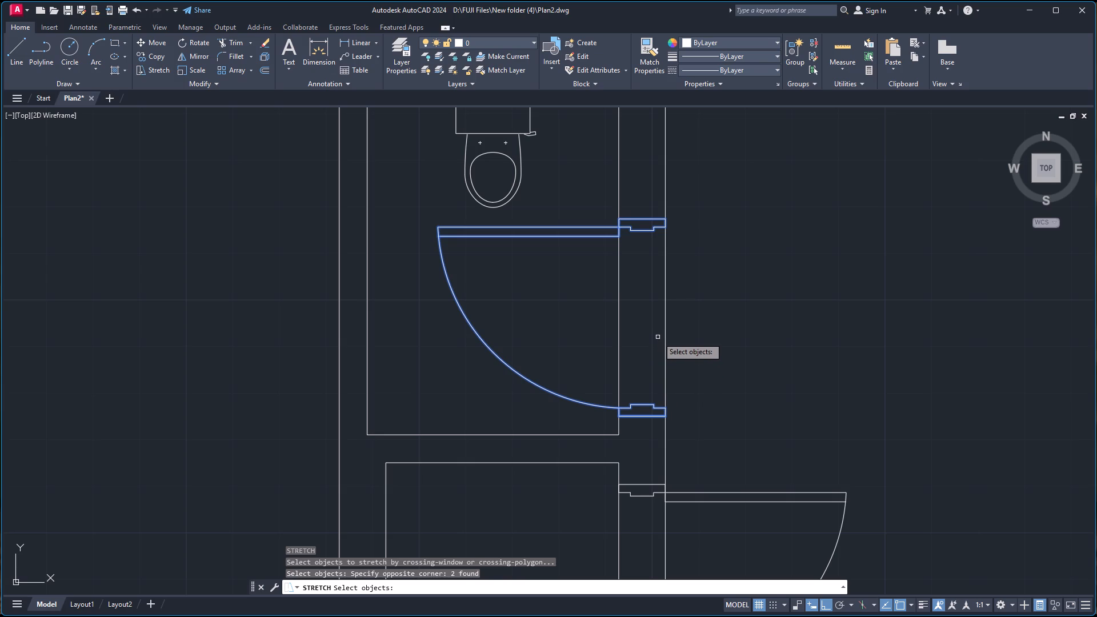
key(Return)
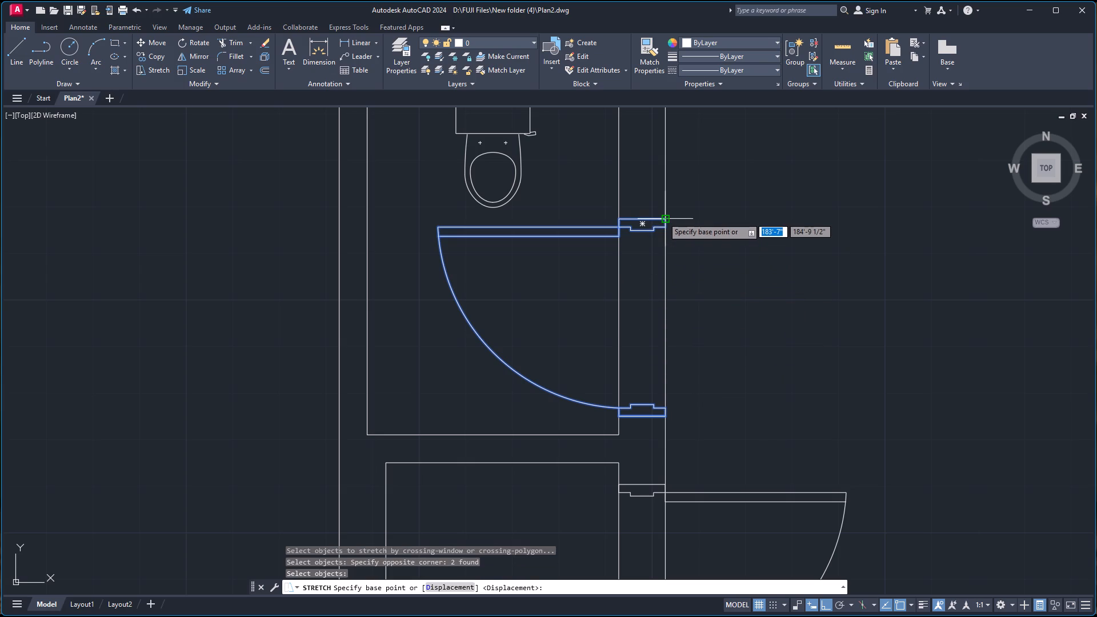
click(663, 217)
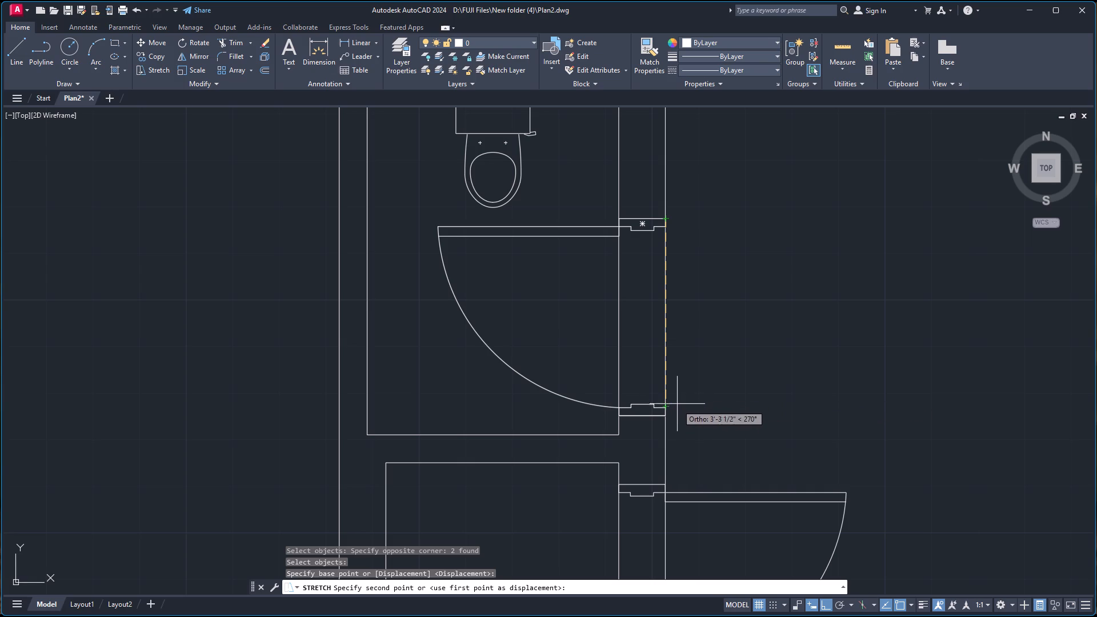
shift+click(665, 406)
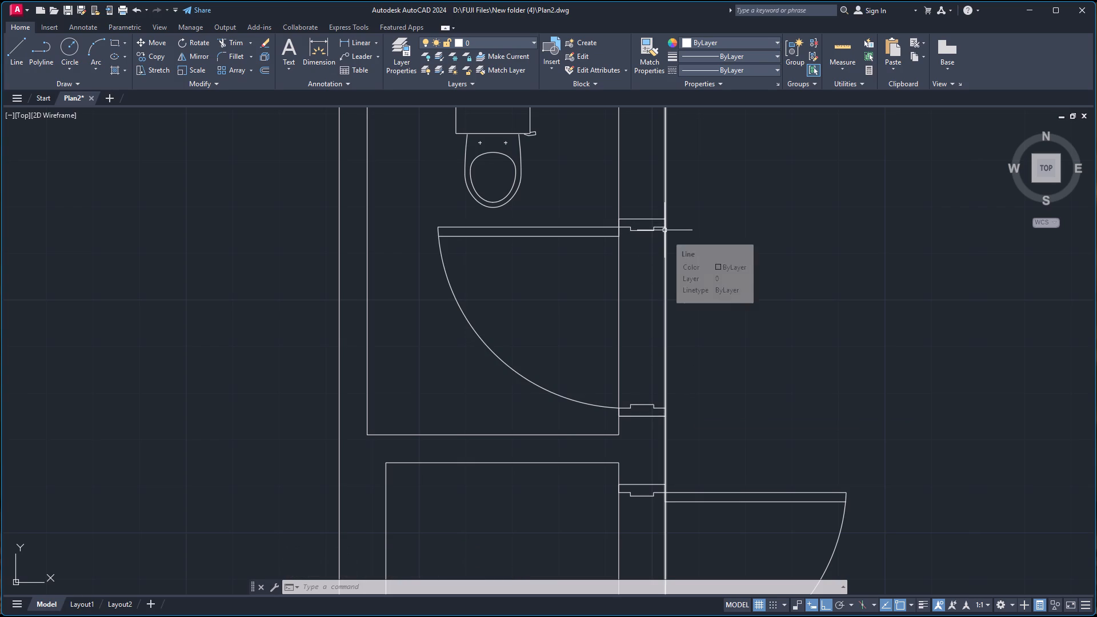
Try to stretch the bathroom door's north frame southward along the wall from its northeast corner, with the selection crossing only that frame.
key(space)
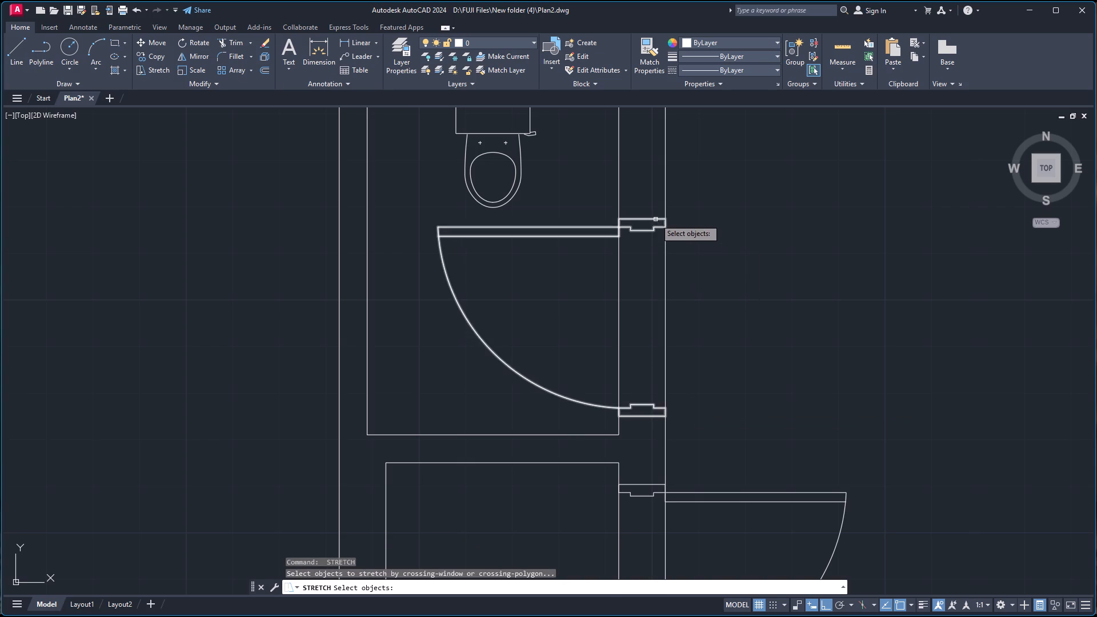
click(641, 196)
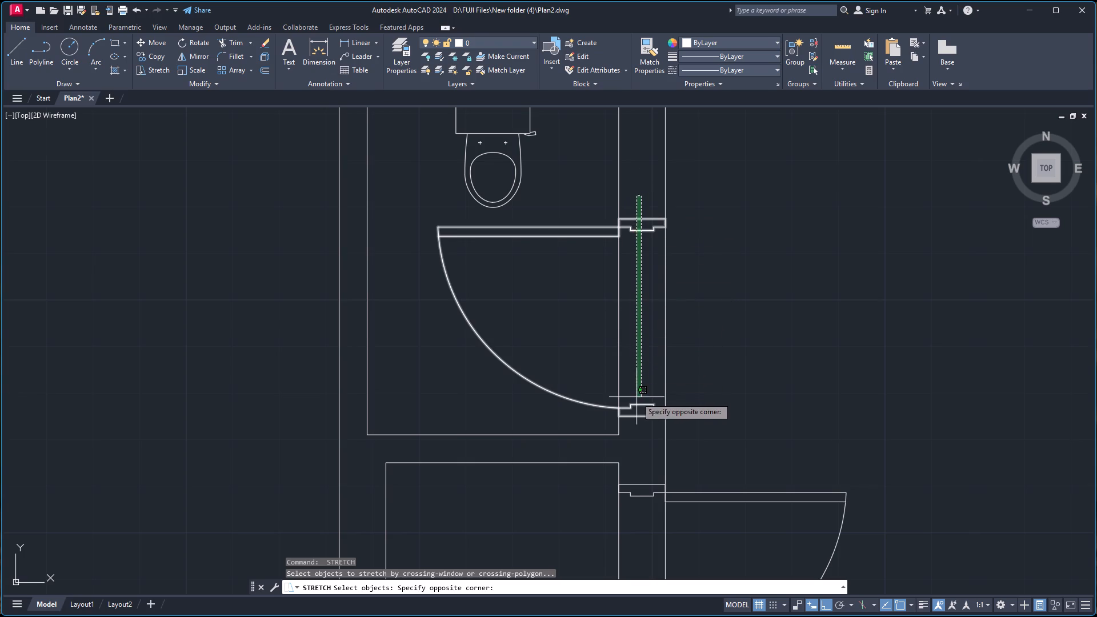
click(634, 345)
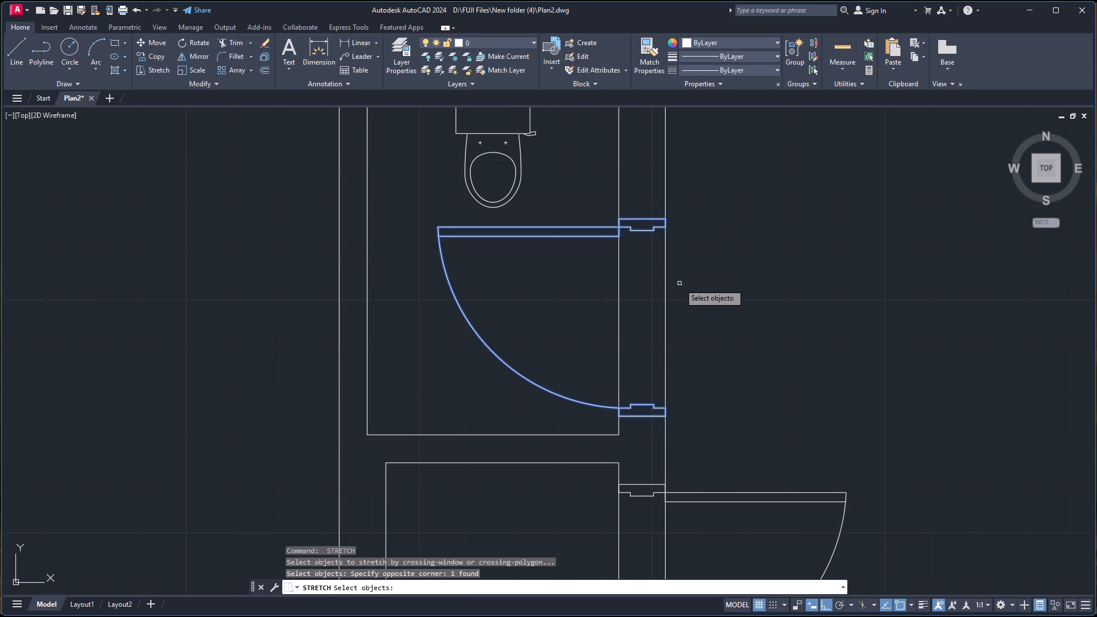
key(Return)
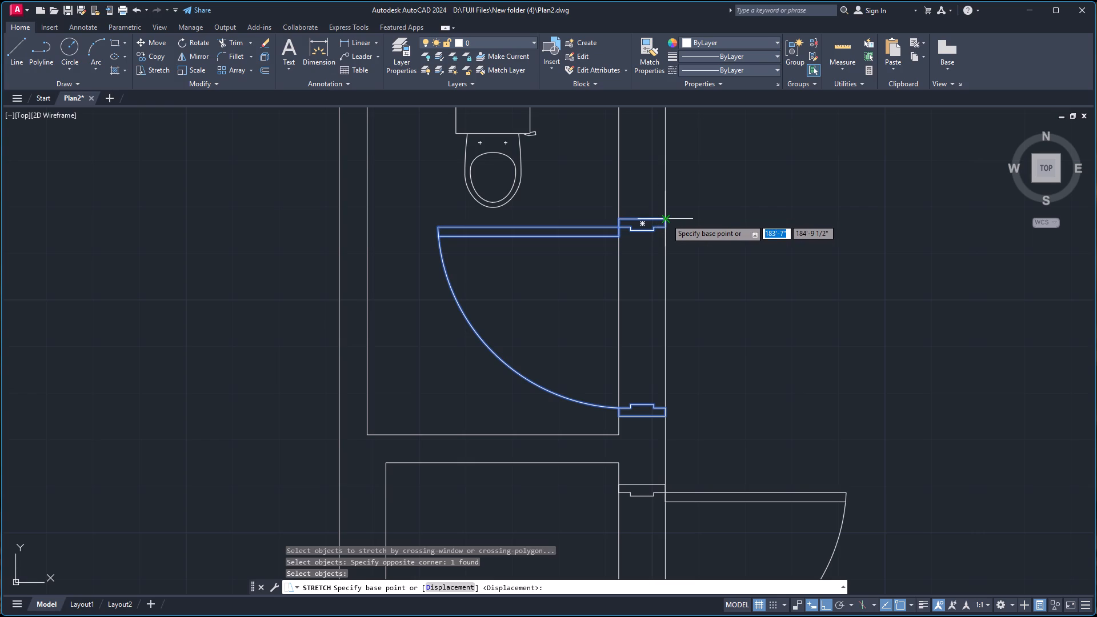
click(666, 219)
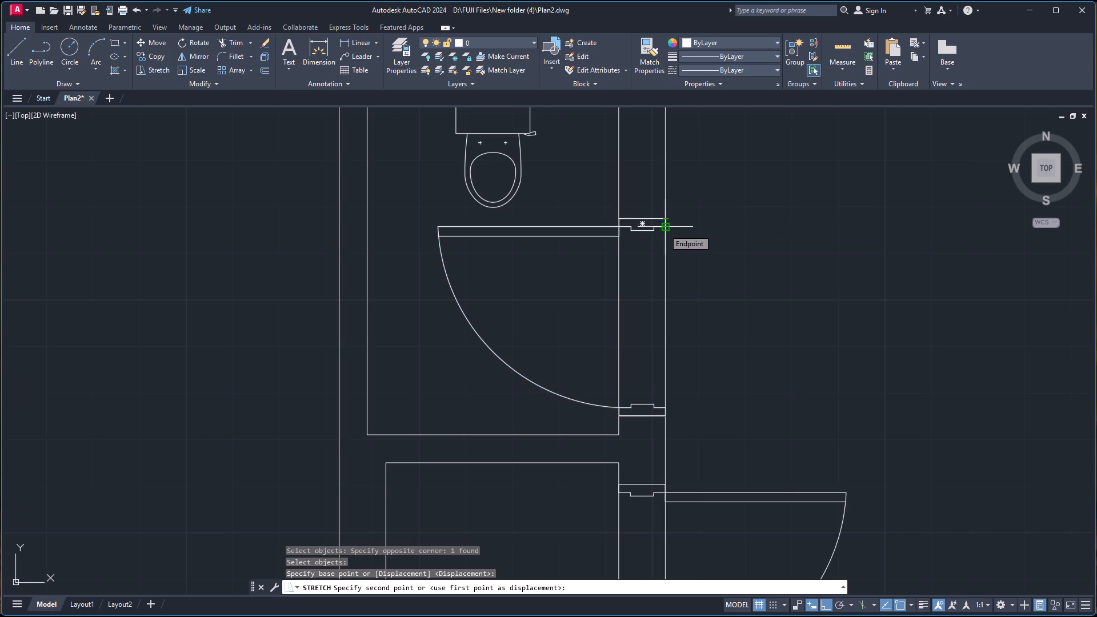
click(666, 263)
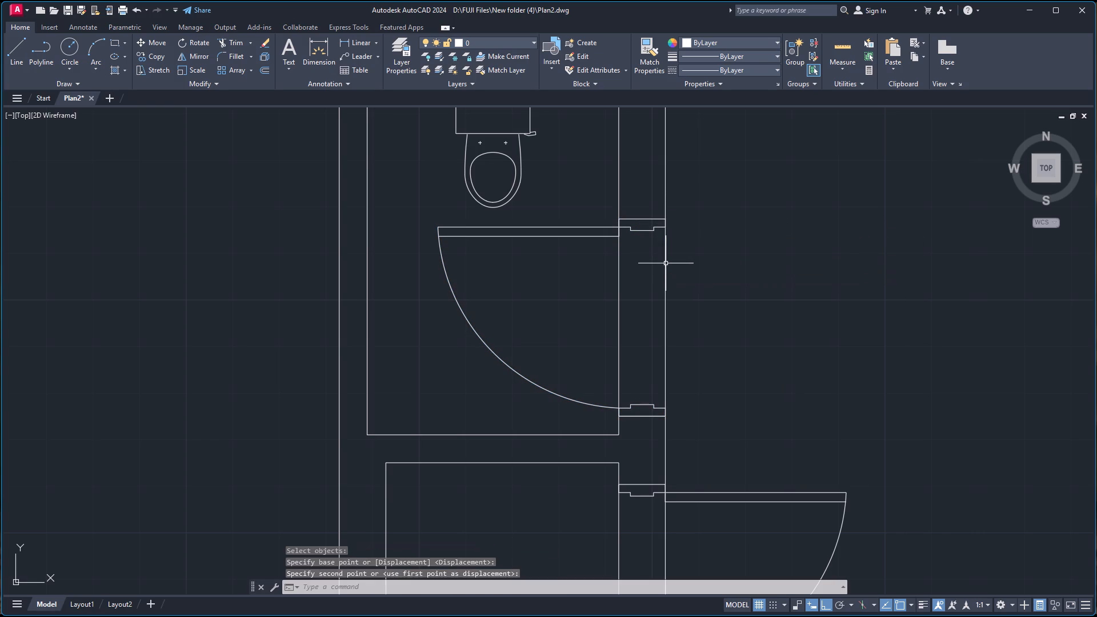
Mirror the north bathroom door northward across a horizontal line just north of its upper frame, keeping the original.
click(653, 230)
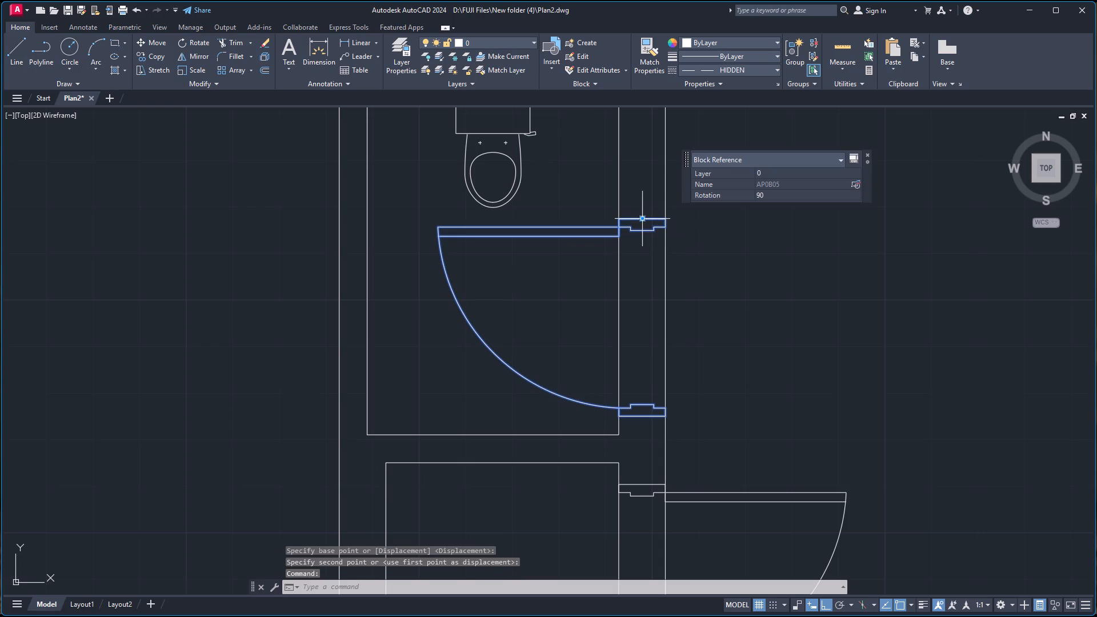
click(642, 218)
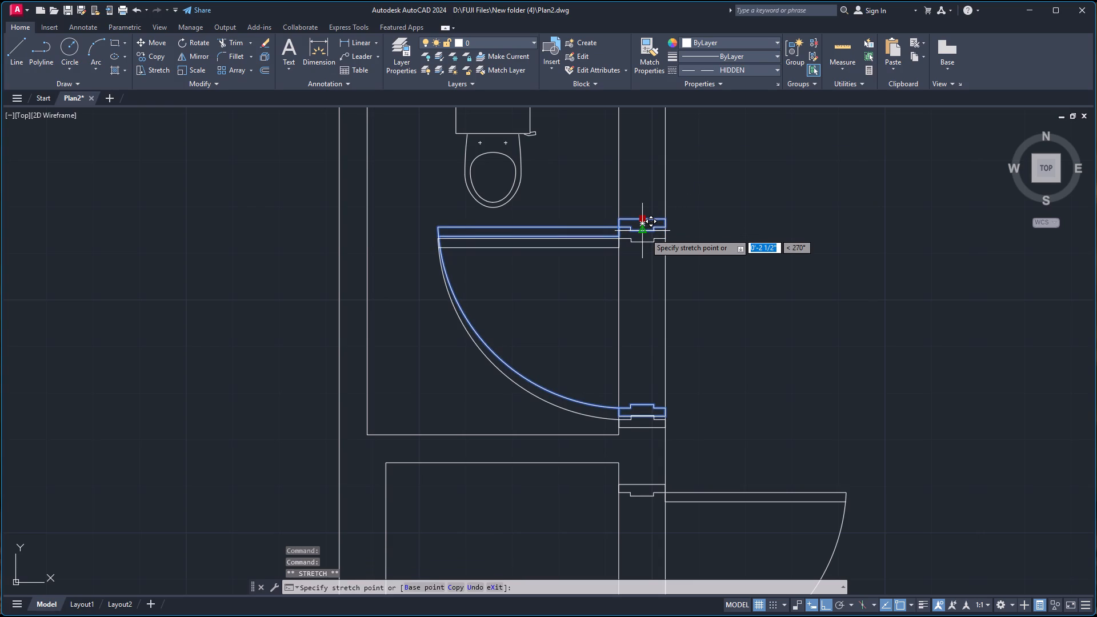
key(Escape)
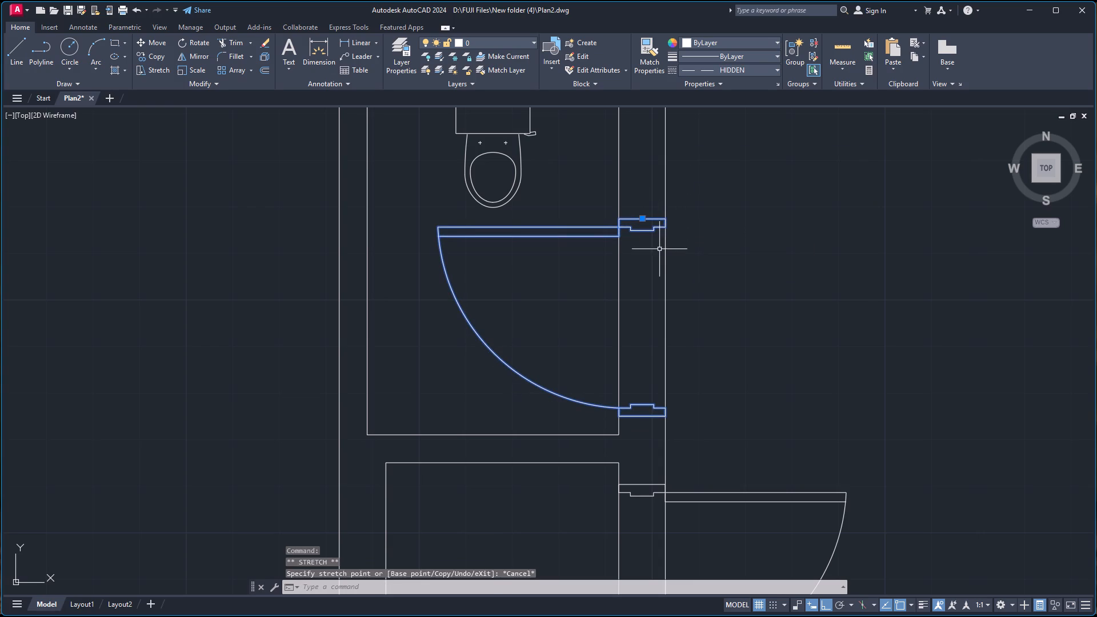
scroll(663, 247, down, 3)
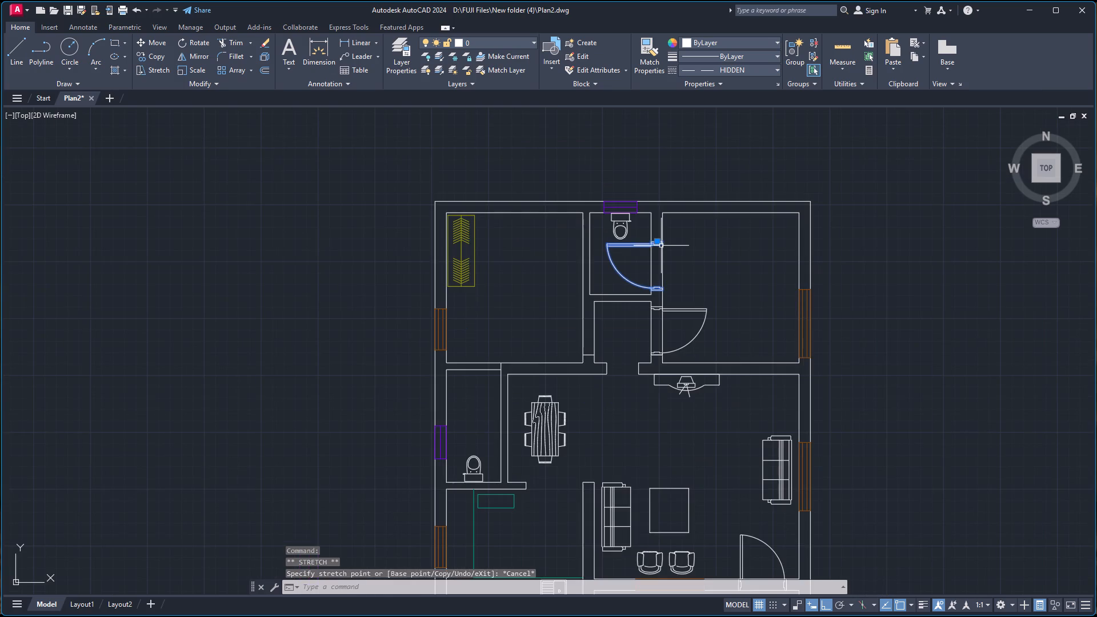
scroll(661, 243, up, 4)
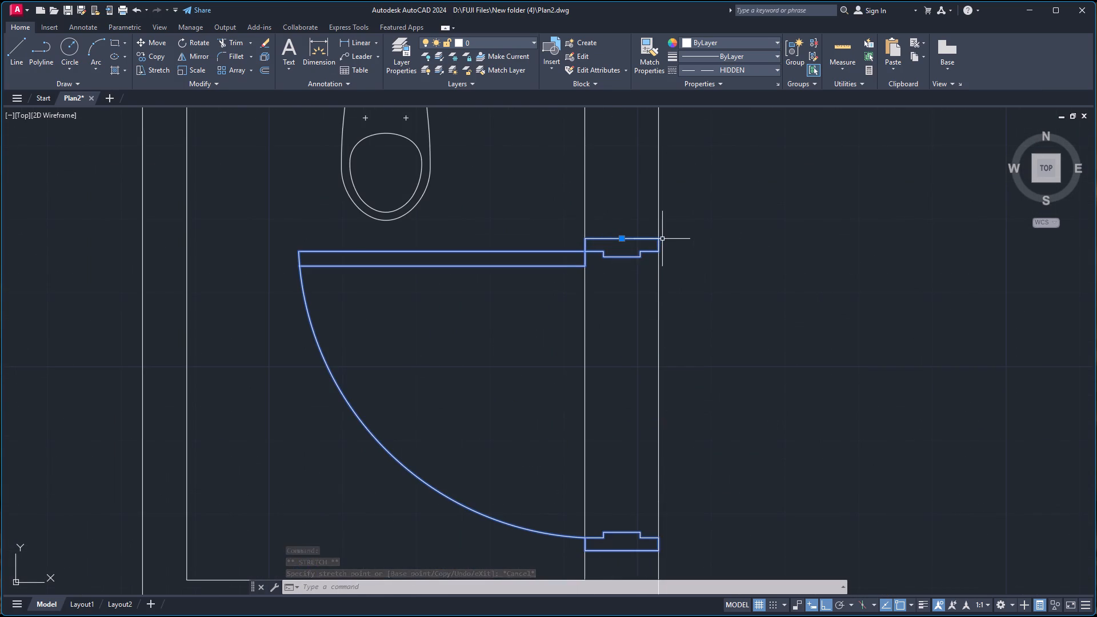
scroll(662, 239, up, 2)
scroll(662, 239, down, 3)
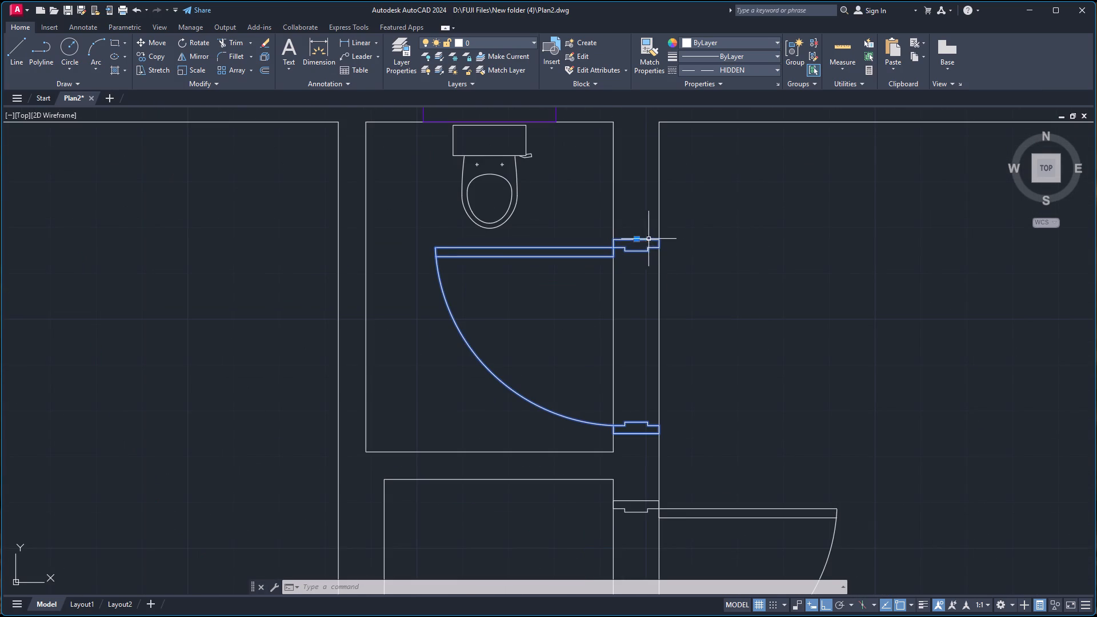
scroll(656, 251, down, 2)
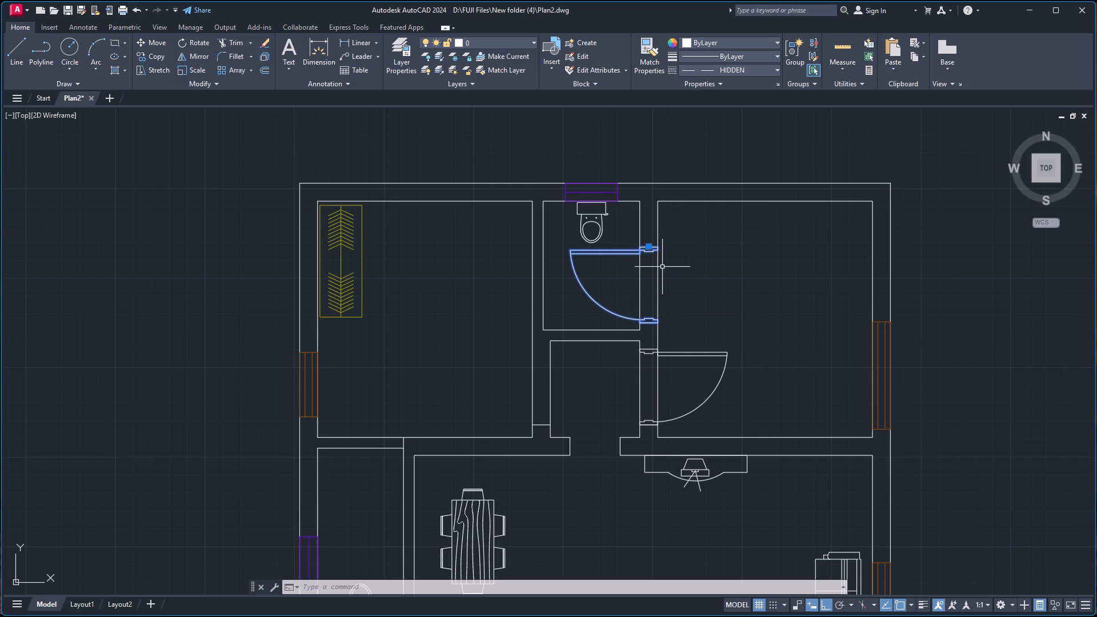
key(m)
key(i)
key(Return)
click(687, 241)
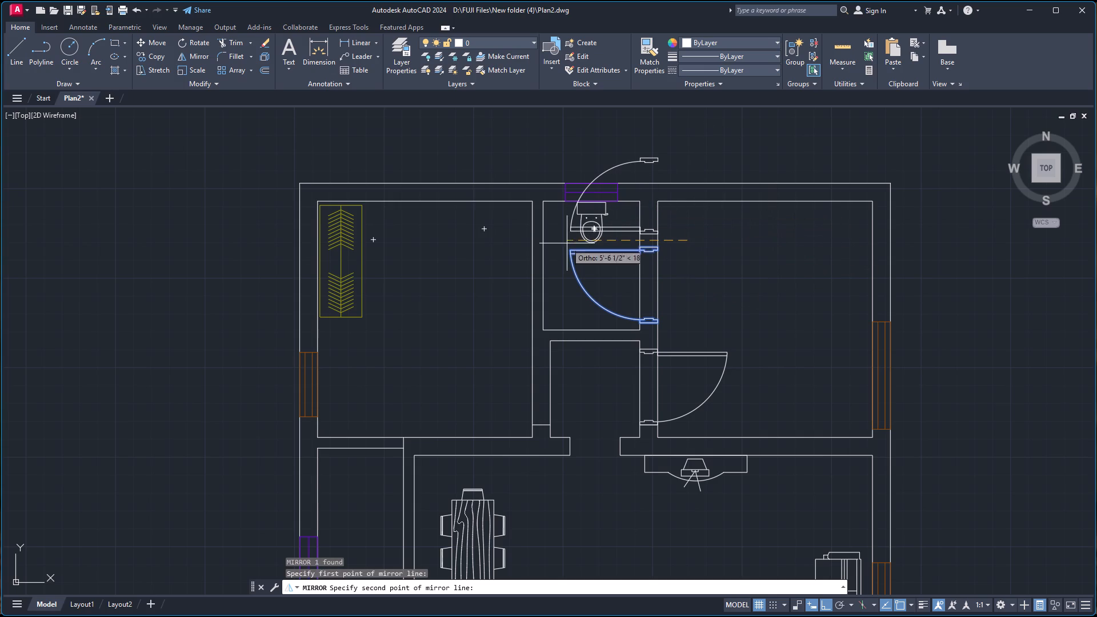
click(545, 241)
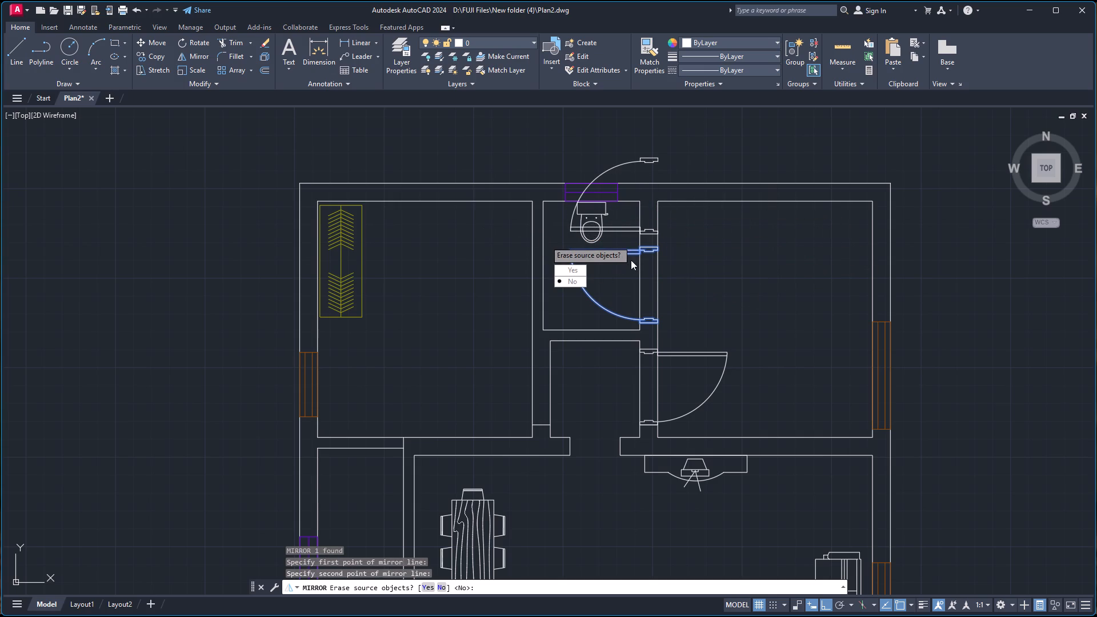
drag(574, 278, 545, 241)
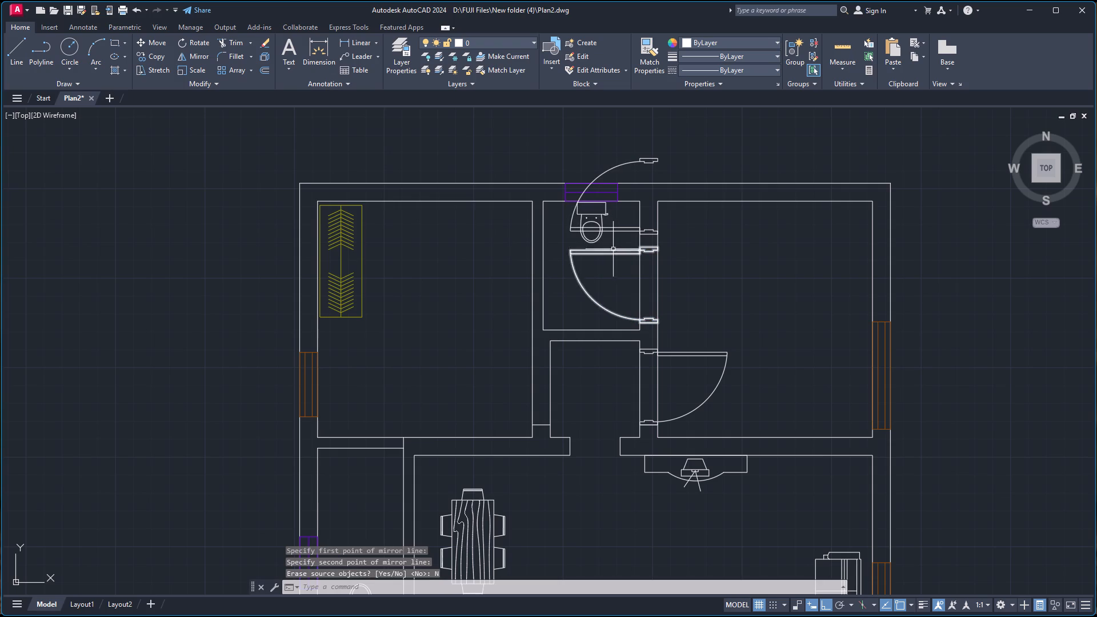
Erase the original bathroom door south of the mirrored copy.
click(614, 251)
key(Delete)
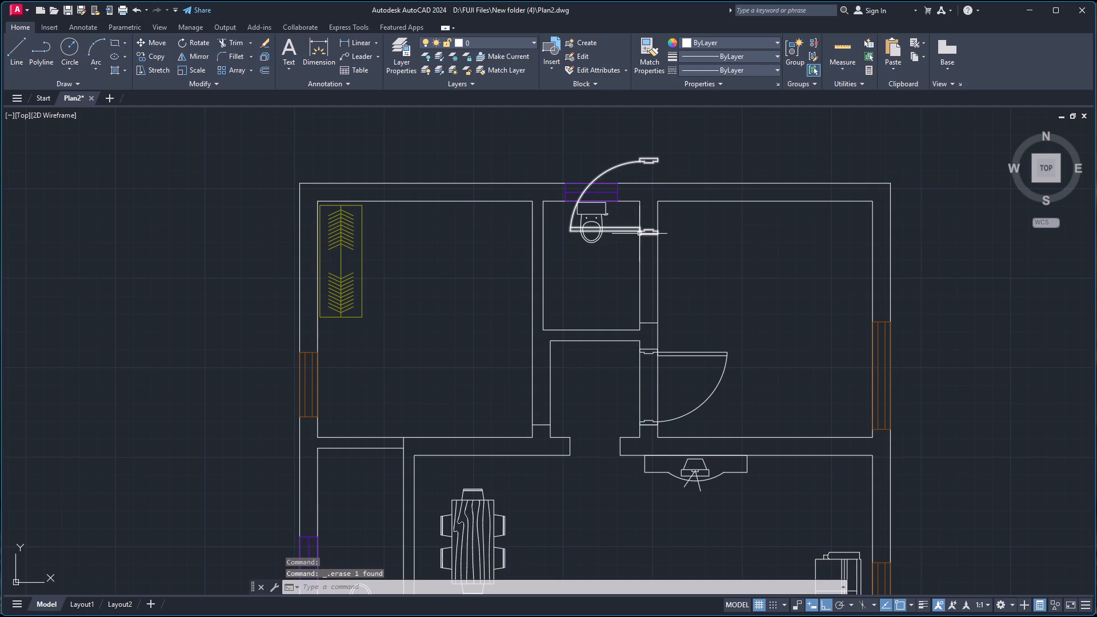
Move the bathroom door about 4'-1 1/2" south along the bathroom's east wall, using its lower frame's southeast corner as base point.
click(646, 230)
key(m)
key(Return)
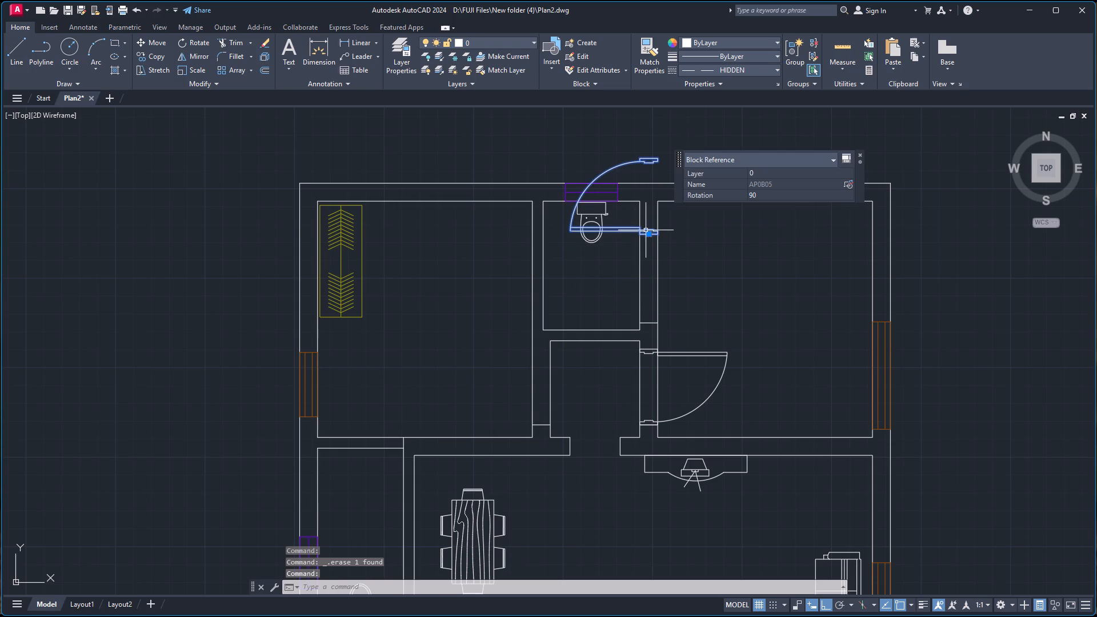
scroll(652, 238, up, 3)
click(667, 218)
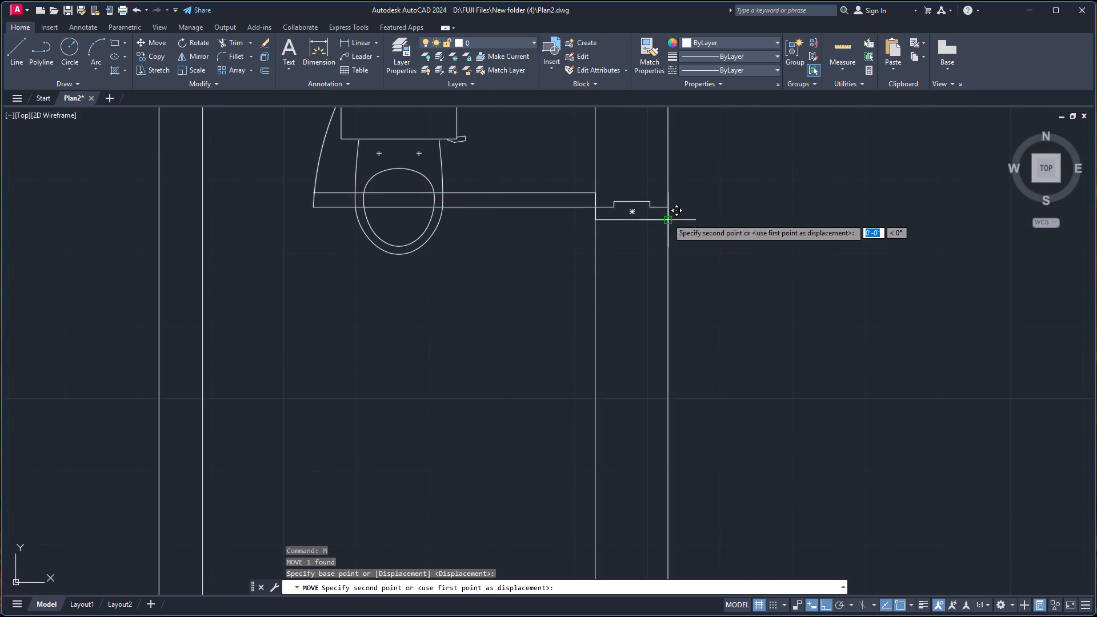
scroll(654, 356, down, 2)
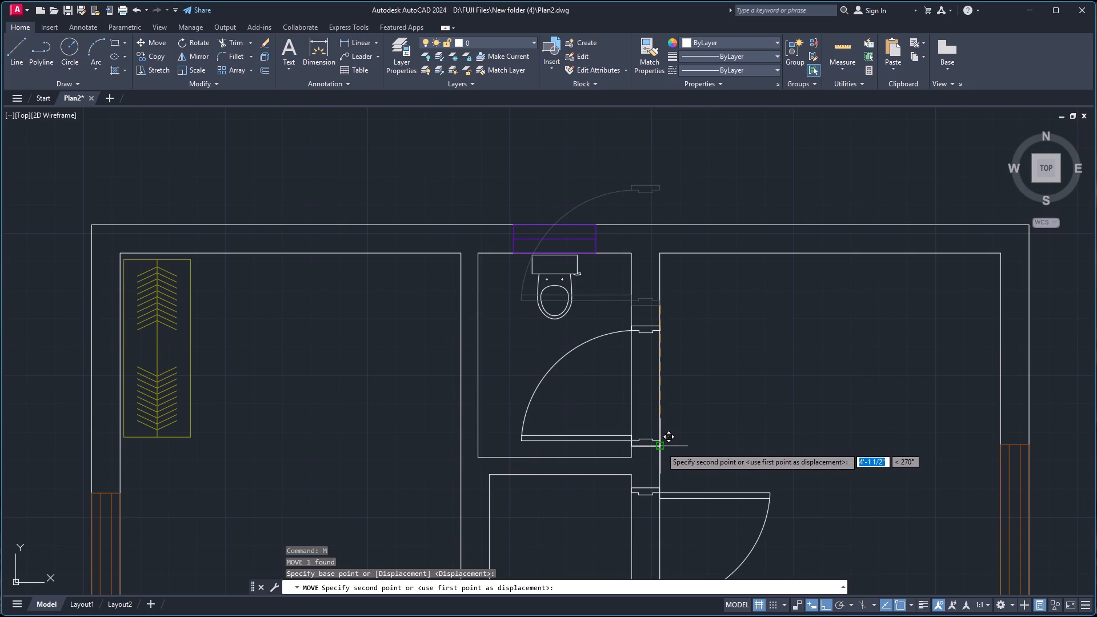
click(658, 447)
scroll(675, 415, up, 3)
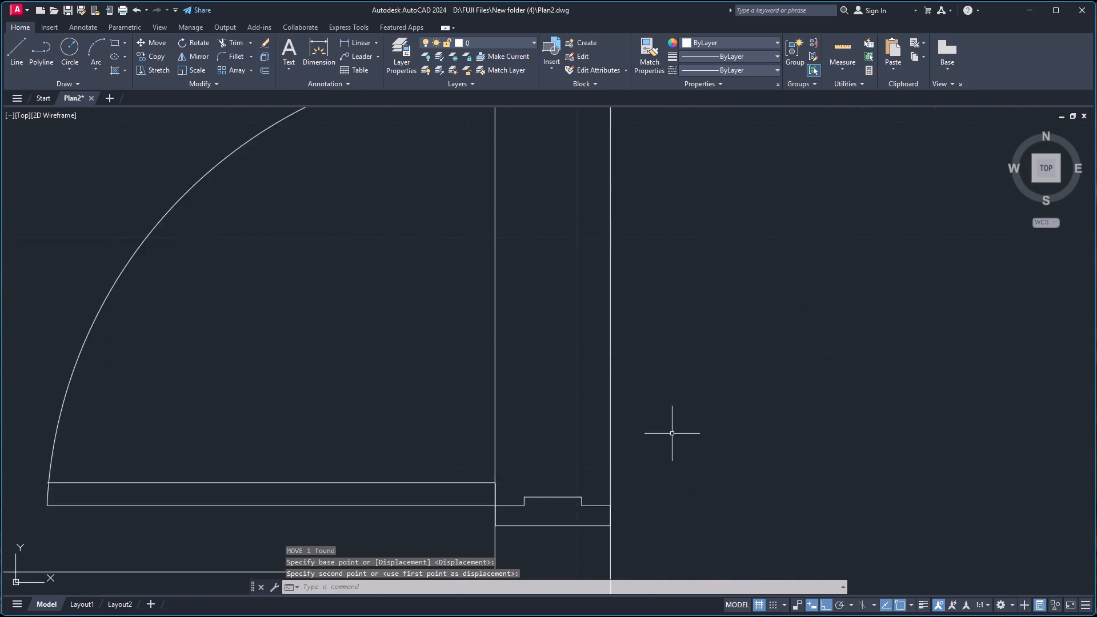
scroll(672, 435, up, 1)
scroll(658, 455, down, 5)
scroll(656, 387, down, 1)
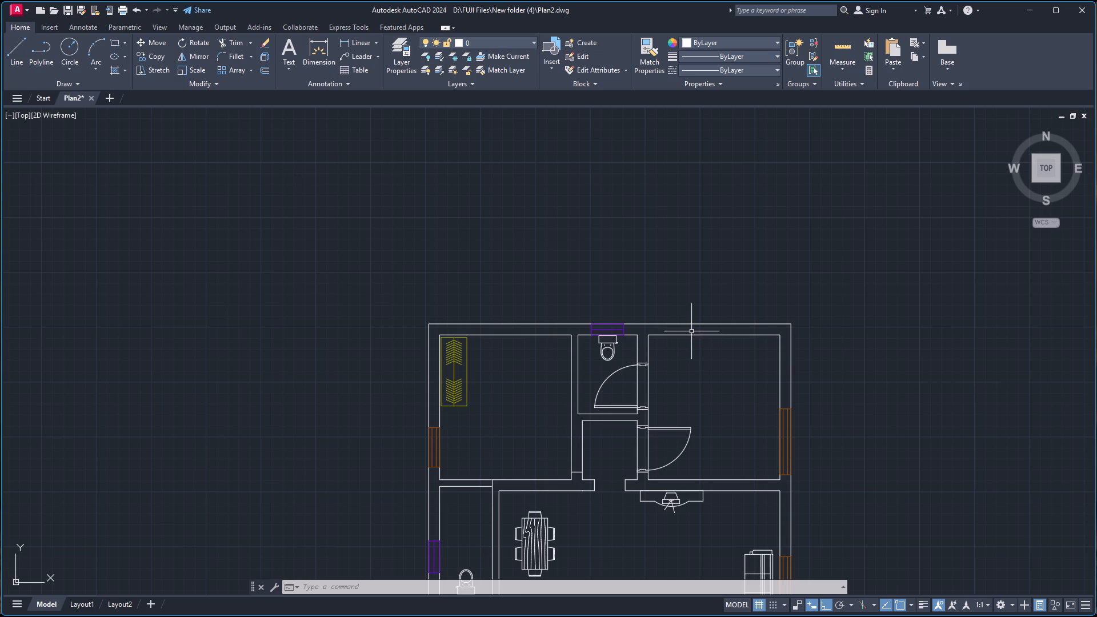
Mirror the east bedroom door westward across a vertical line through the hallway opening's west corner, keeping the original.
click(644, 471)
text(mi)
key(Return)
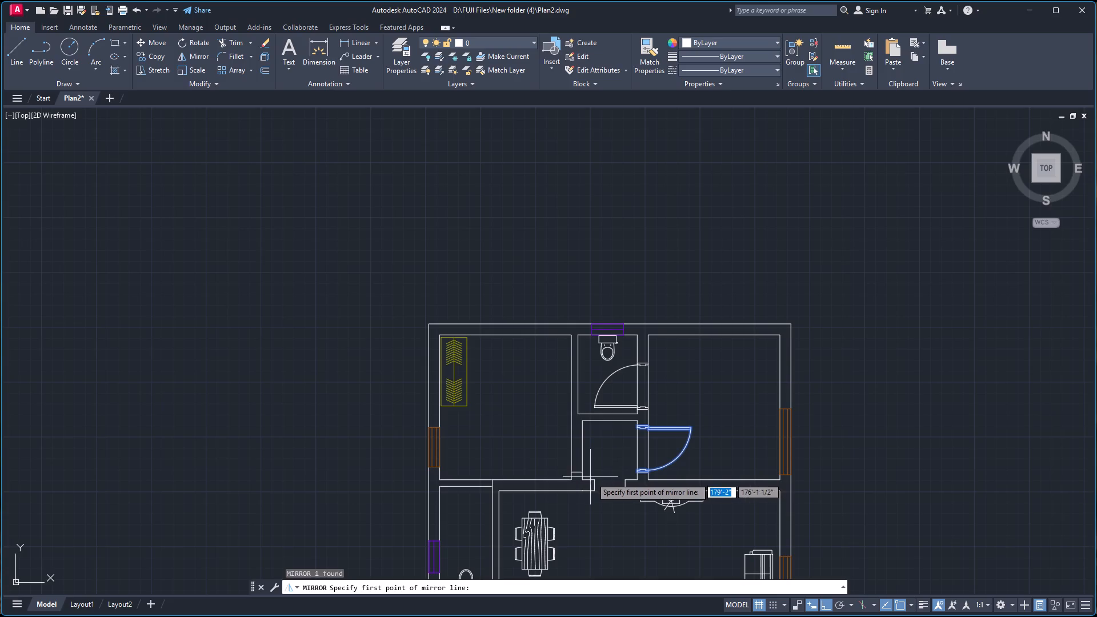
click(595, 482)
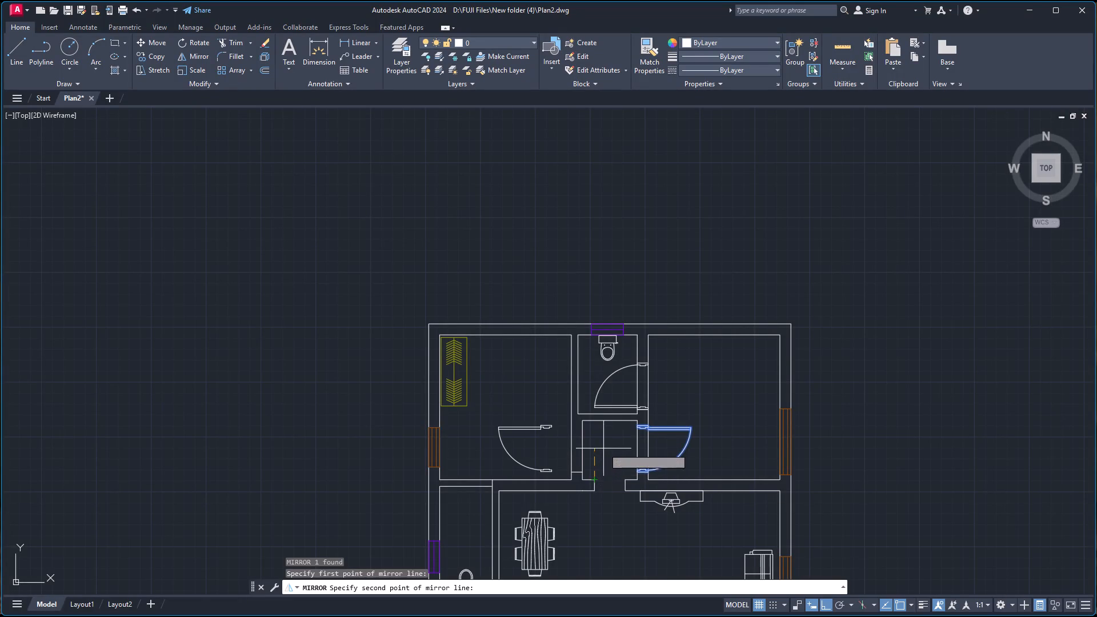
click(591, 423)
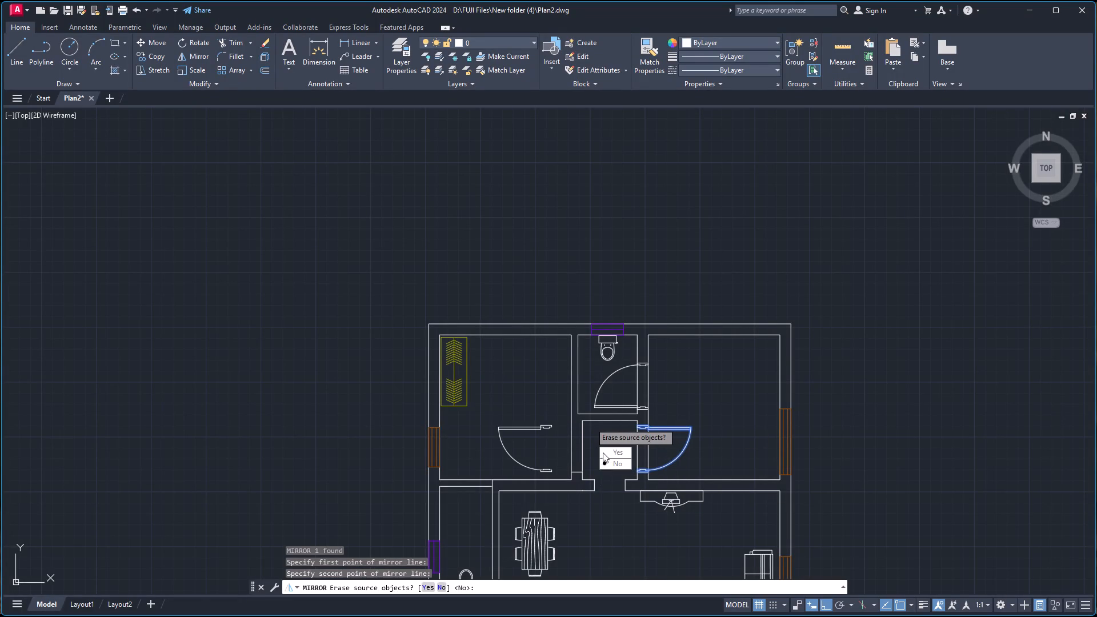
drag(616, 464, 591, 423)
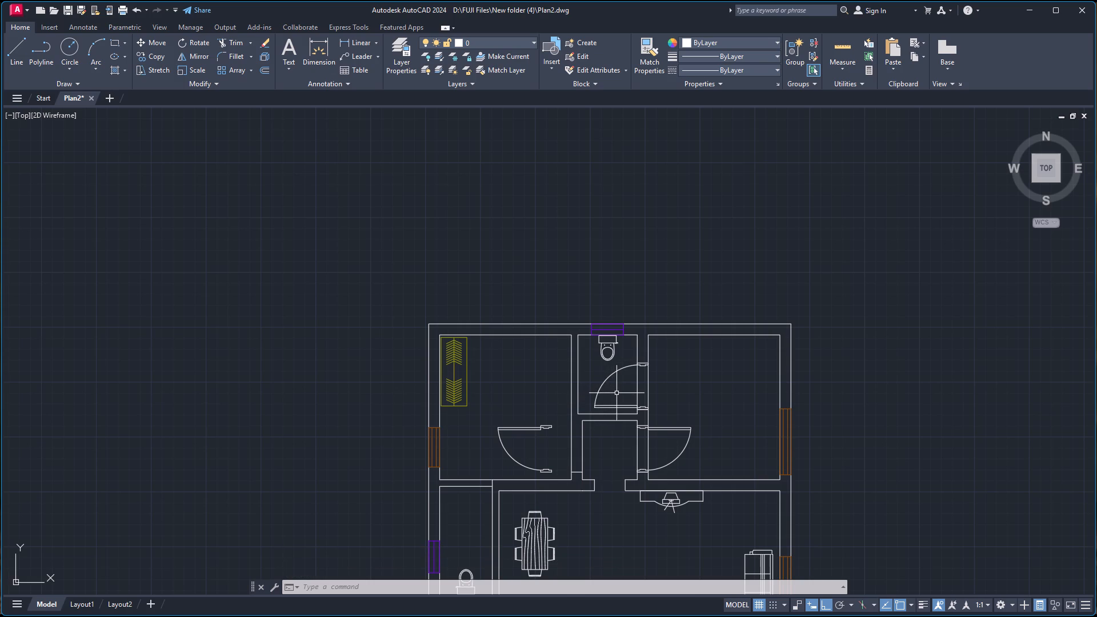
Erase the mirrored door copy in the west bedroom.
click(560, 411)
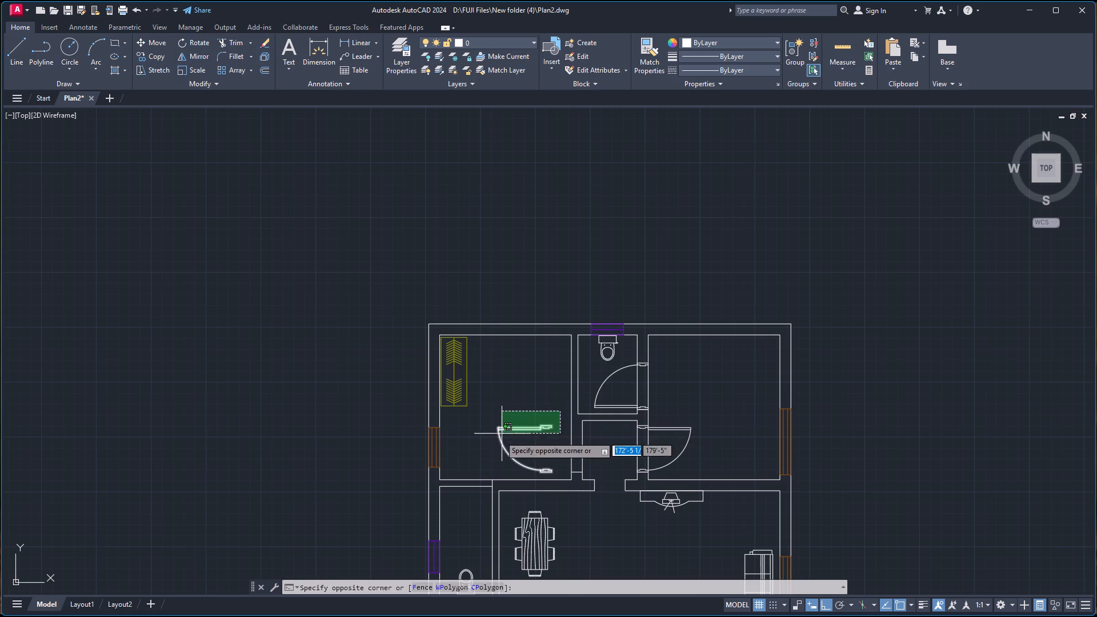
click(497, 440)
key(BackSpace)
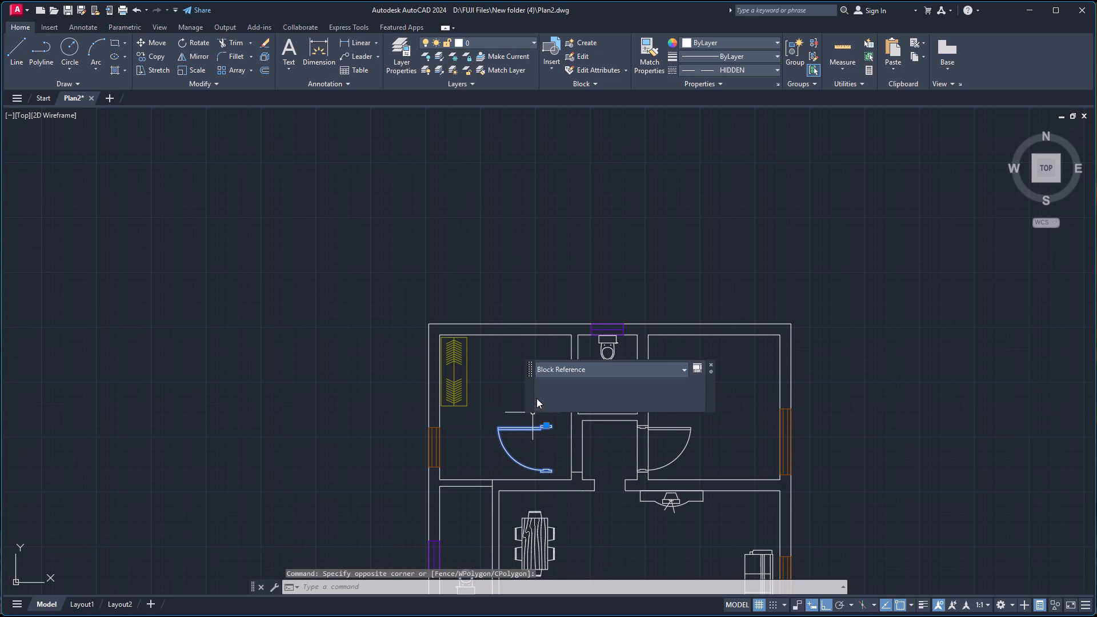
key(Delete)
Copy the bathroom door by its lower frame's southeast corner to the southeast corner of the west bedroom's door opening.
click(607, 408)
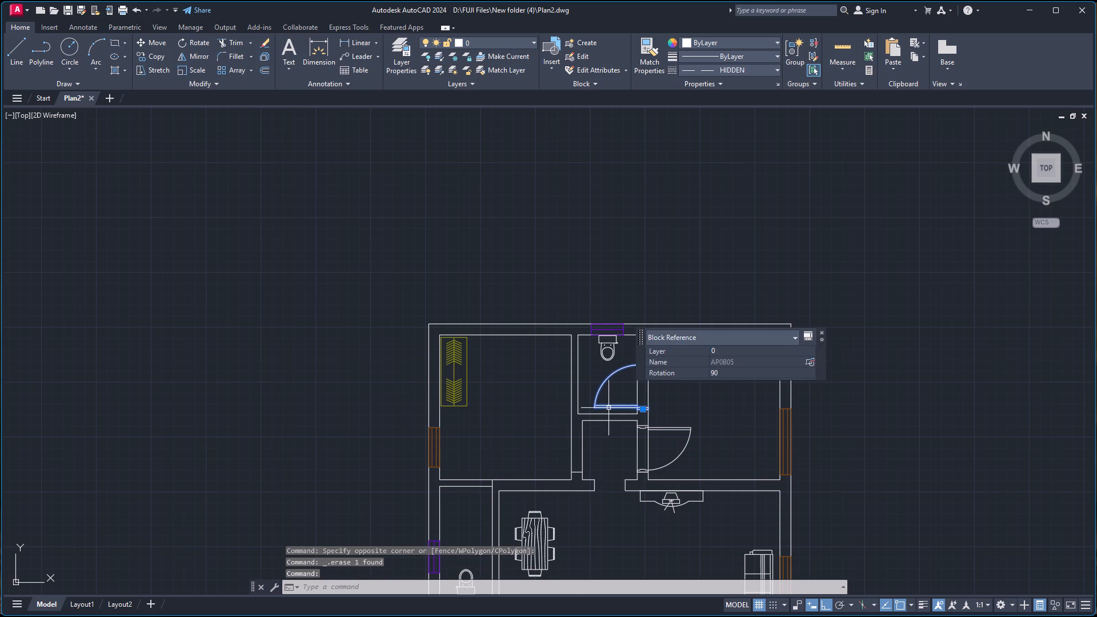
key(c)
key(o)
key(Return)
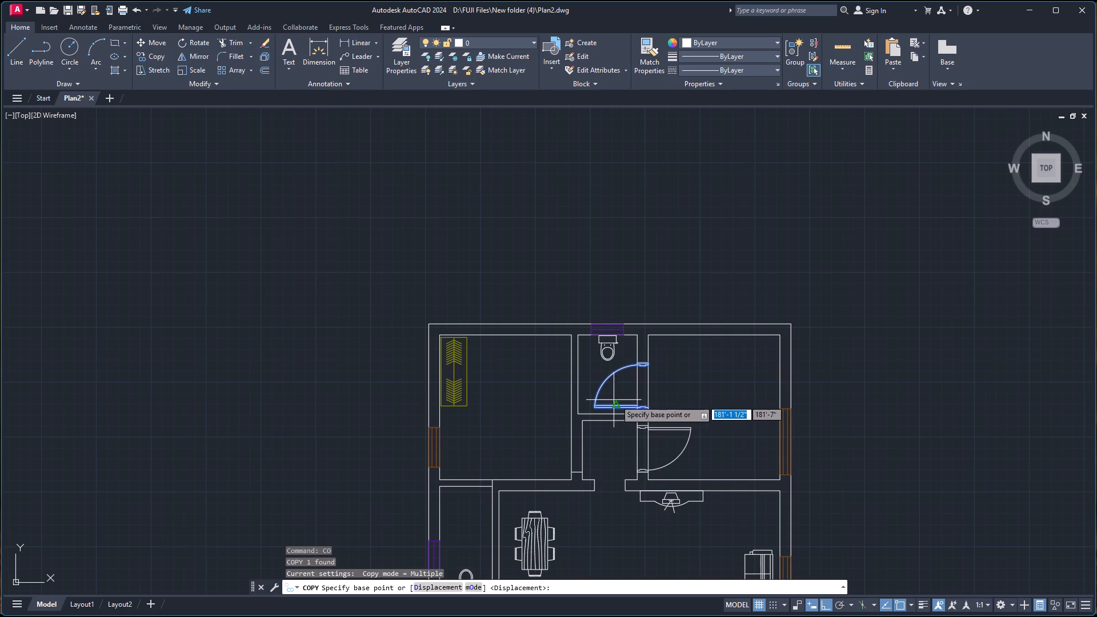
scroll(637, 409, up, 3)
click(670, 411)
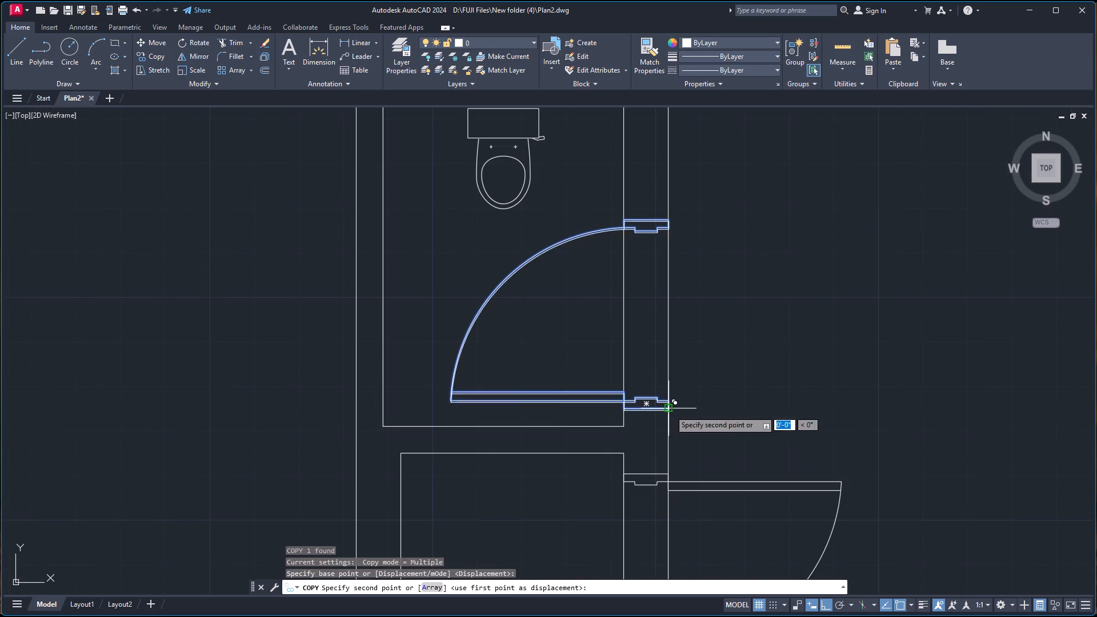
scroll(583, 418, down, 4)
scroll(548, 466, up, 5)
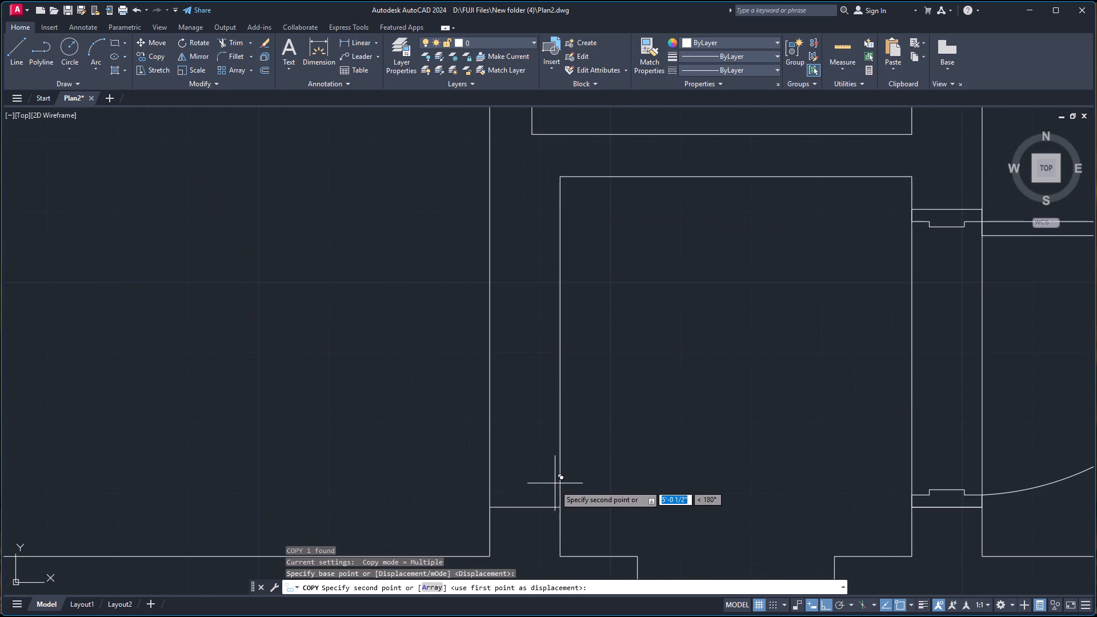
click(557, 507)
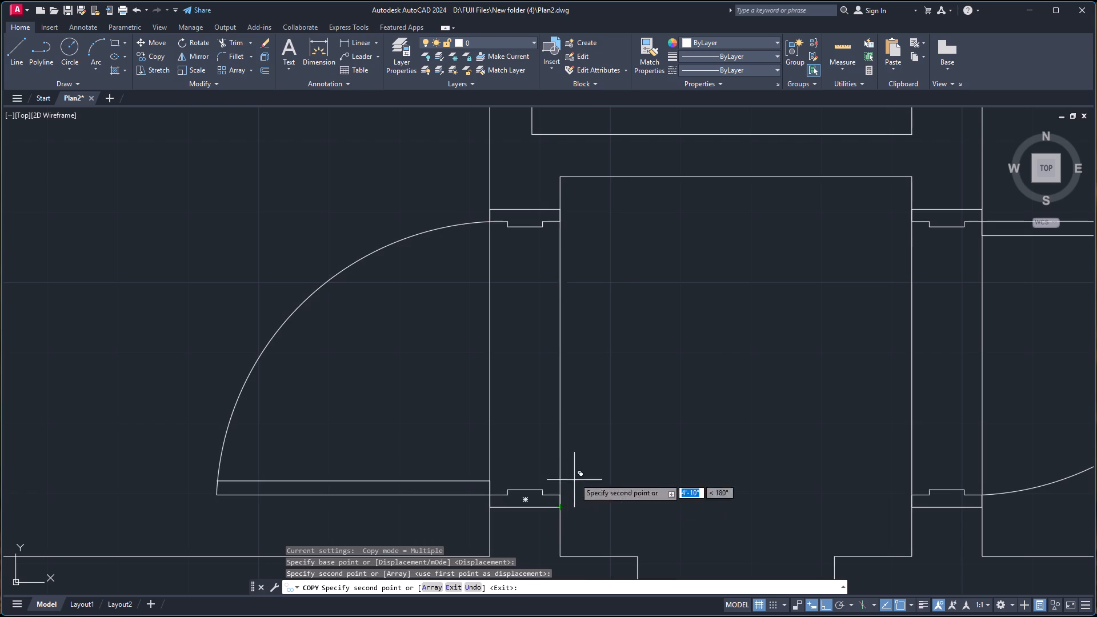
scroll(586, 425, down, 3)
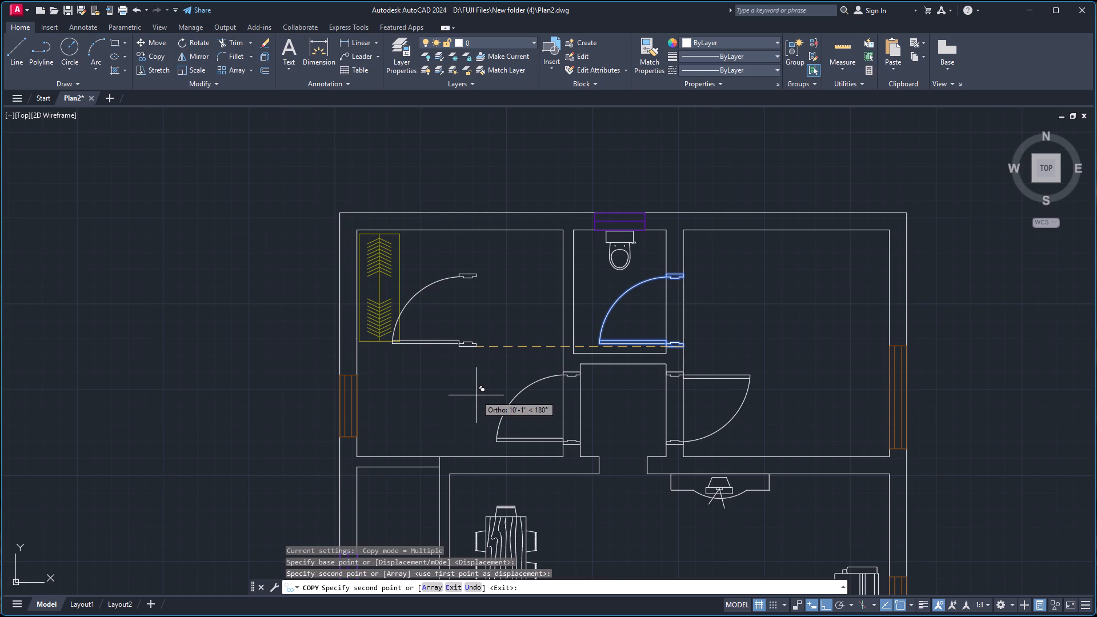
key(Escape)
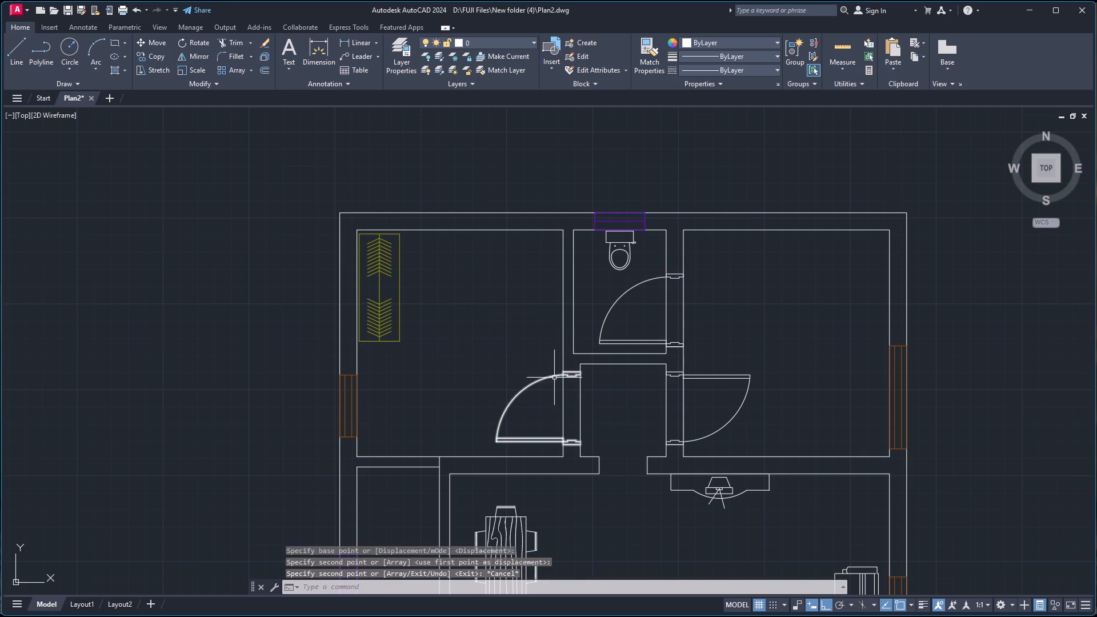
Erase the bathroom door near the toilet.
click(654, 343)
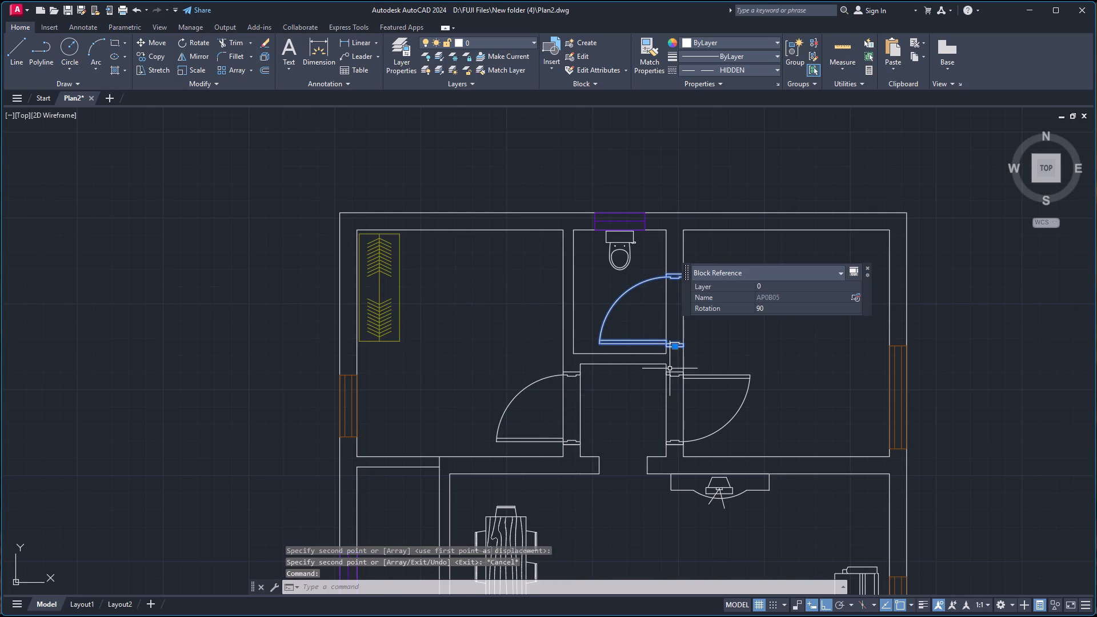
key(Delete)
Browse the recently used blocks for another door, trying out block AP0B11 without placing it.
scroll(672, 396, down, 4)
scroll(692, 457, up, 2)
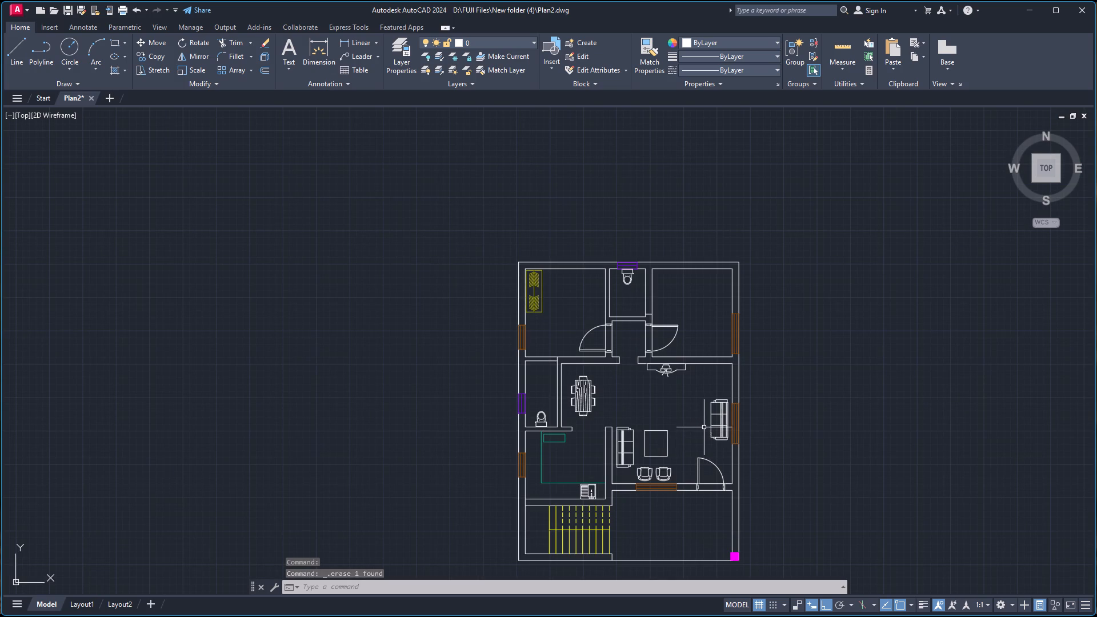
key(i)
key(Return)
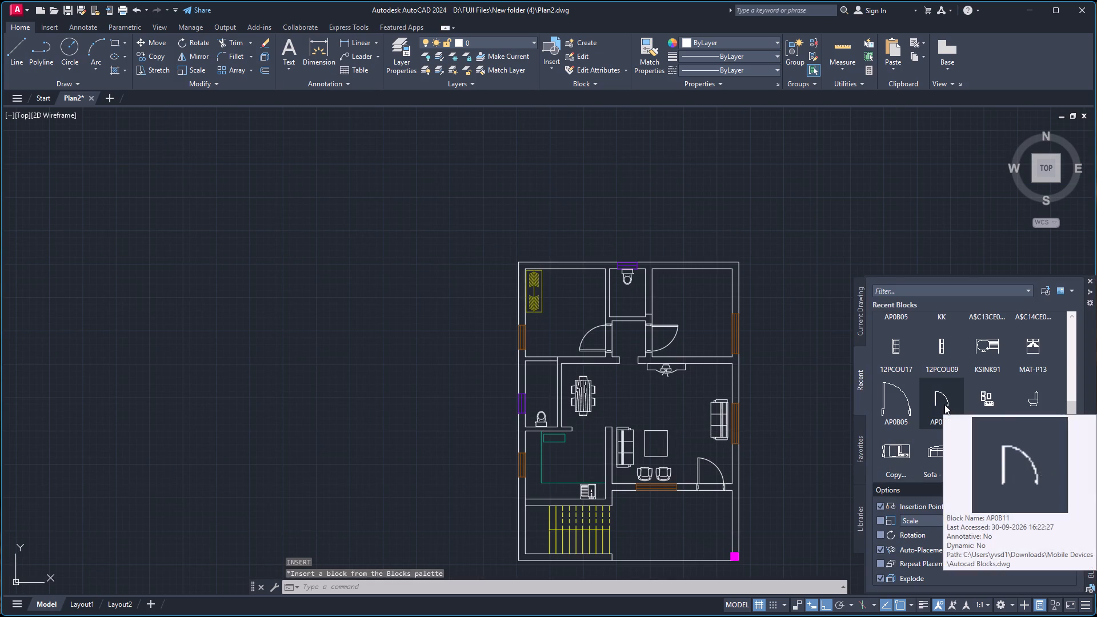
drag(942, 404, 914, 370)
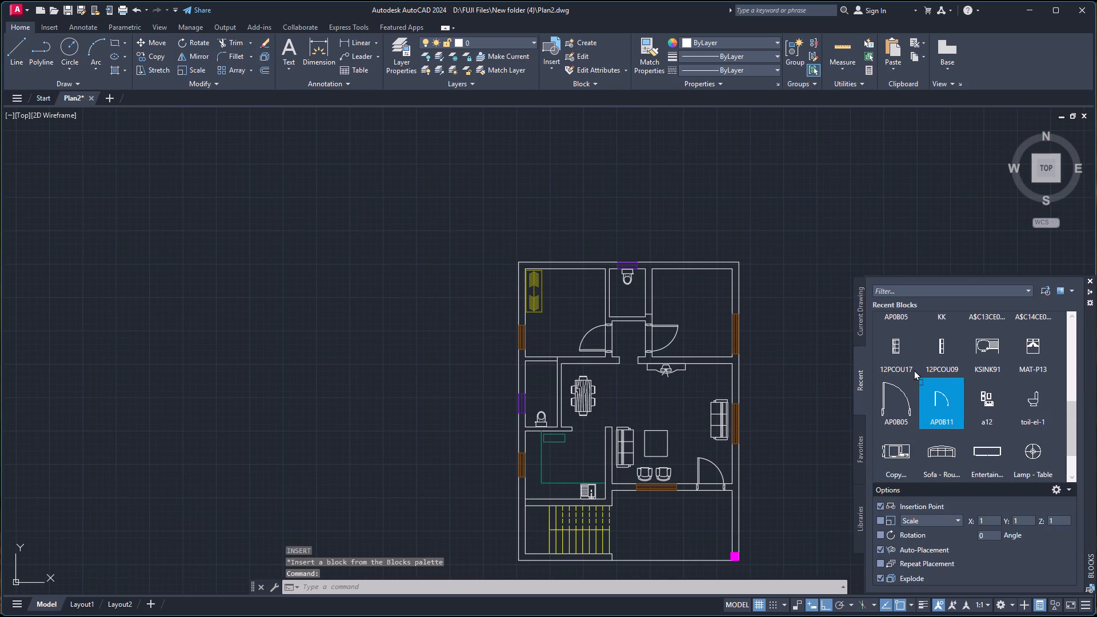
drag(914, 370, 933, 392)
scroll(973, 417, down, 4)
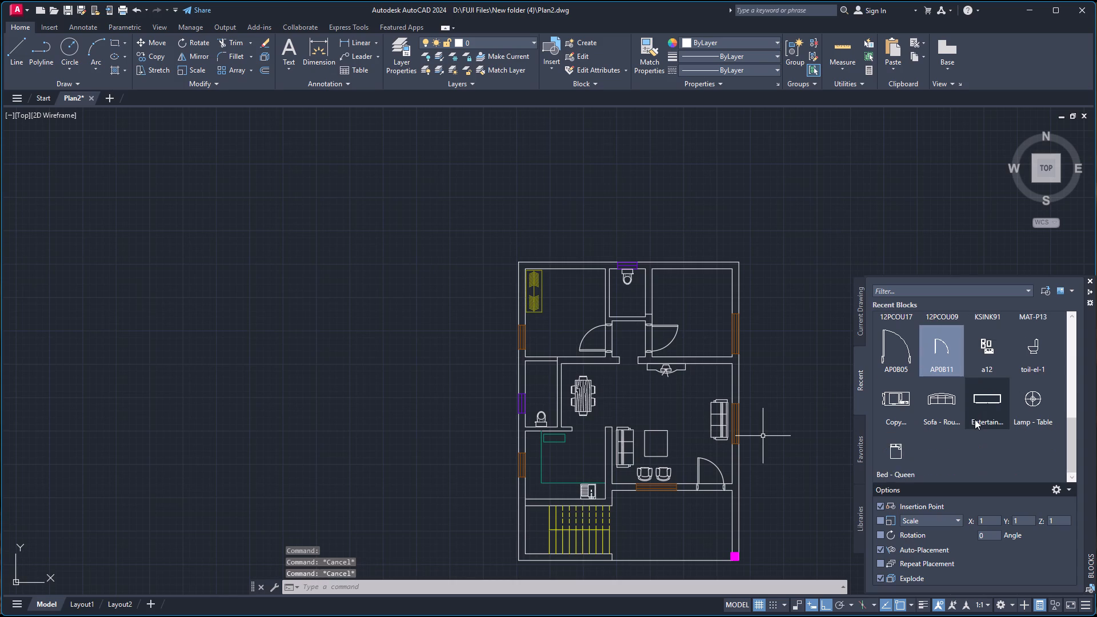
scroll(975, 419, up, 9)
scroll(971, 413, down, 2)
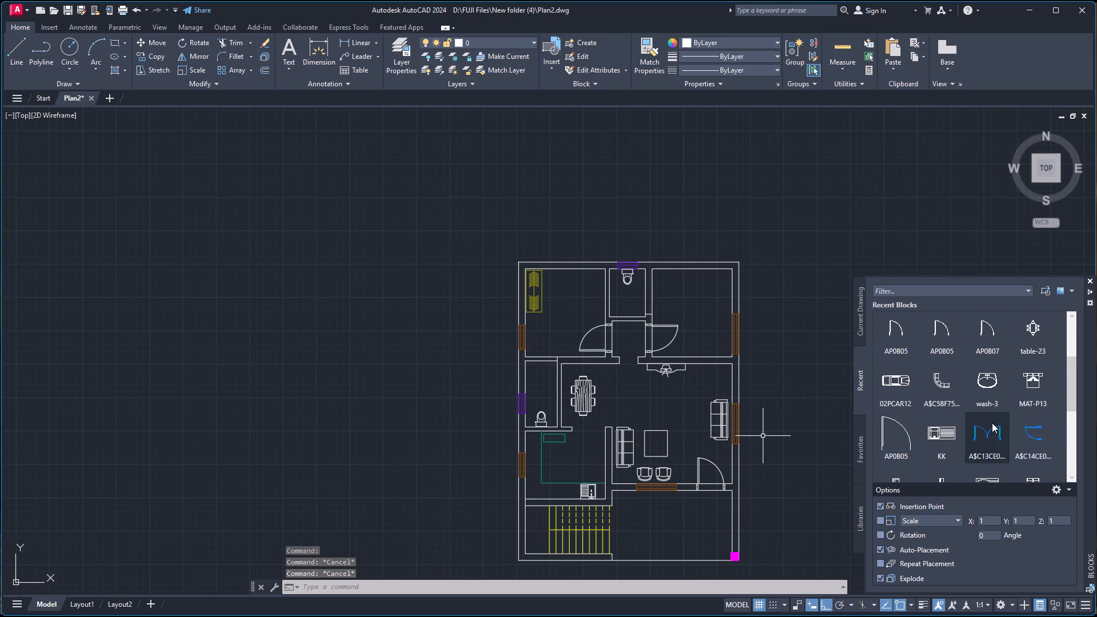
scroll(1004, 426, up, 3)
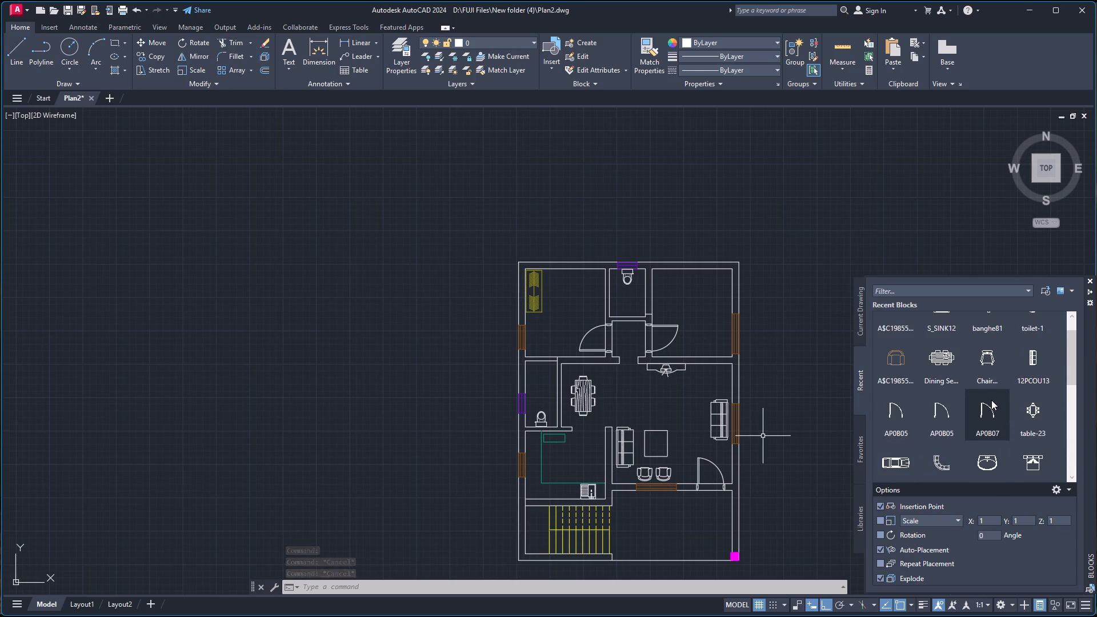
scroll(990, 411, up, 5)
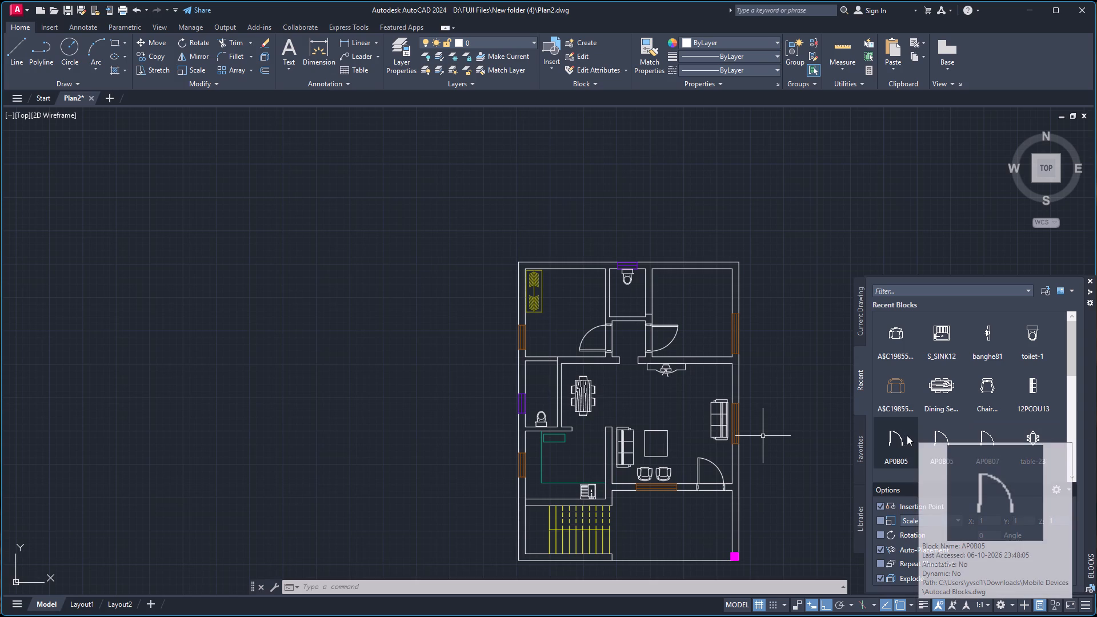
Preview the recently used door blocks AP0B05, AP0B07, A$C14CE0… and AP0B11 beside the plan without placing any of them.
drag(937, 433, 809, 323)
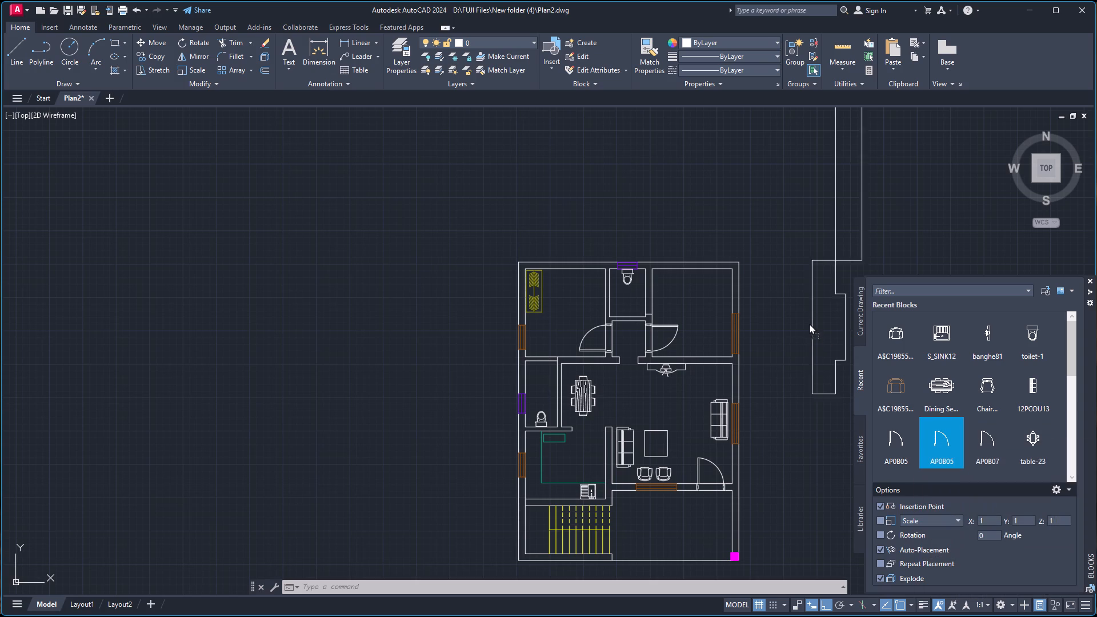
drag(809, 323, 890, 406)
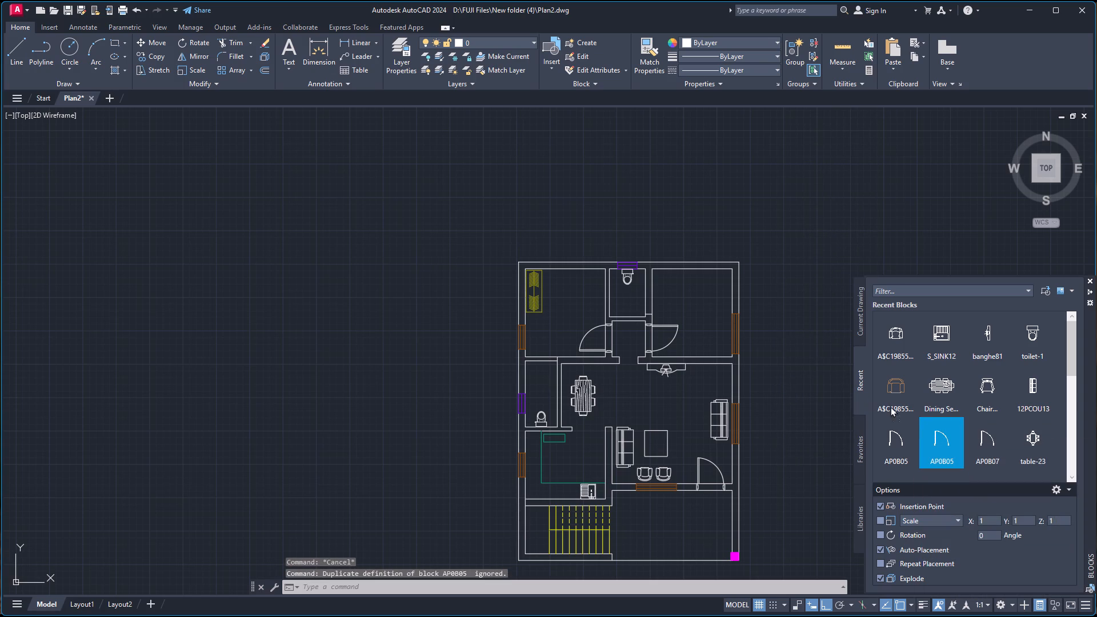
drag(890, 406, 920, 419)
drag(986, 436, 837, 427)
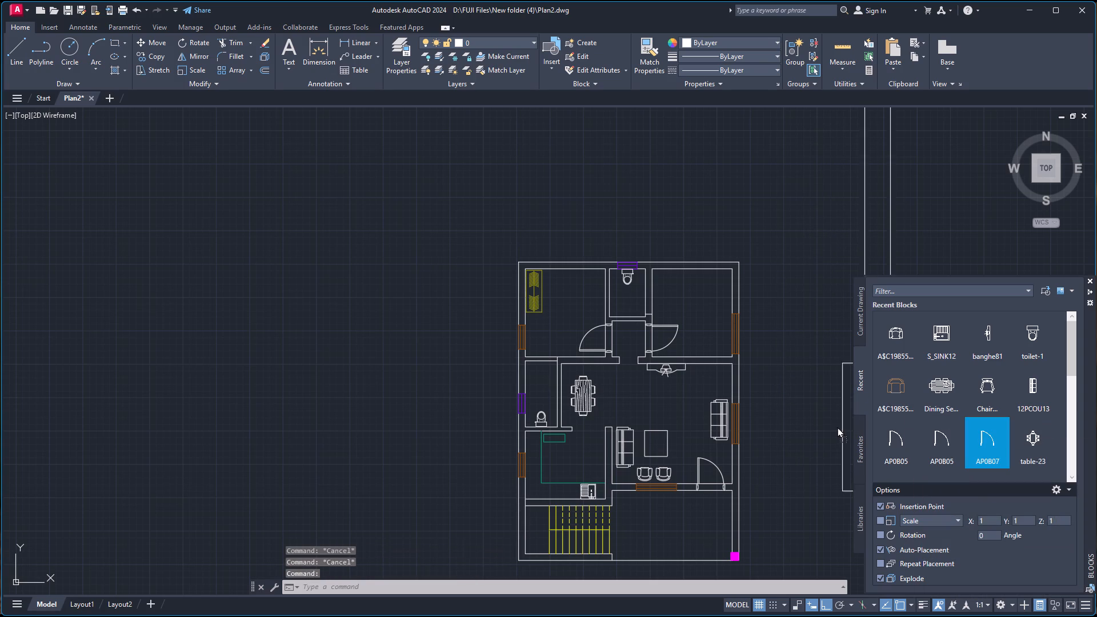
drag(837, 427, 979, 434)
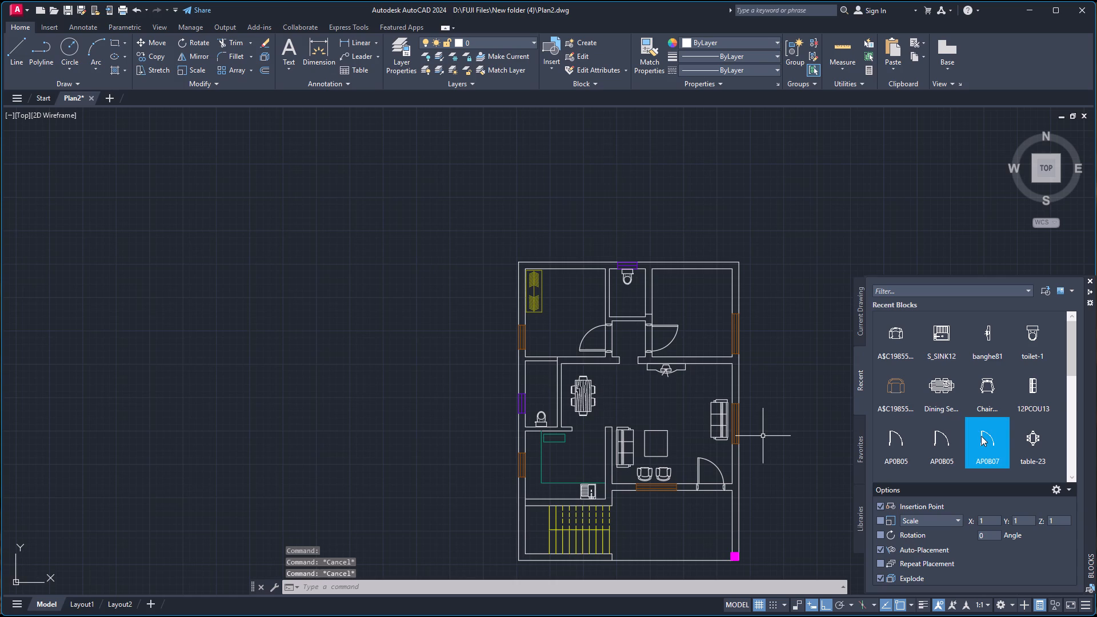
scroll(981, 436, down, 5)
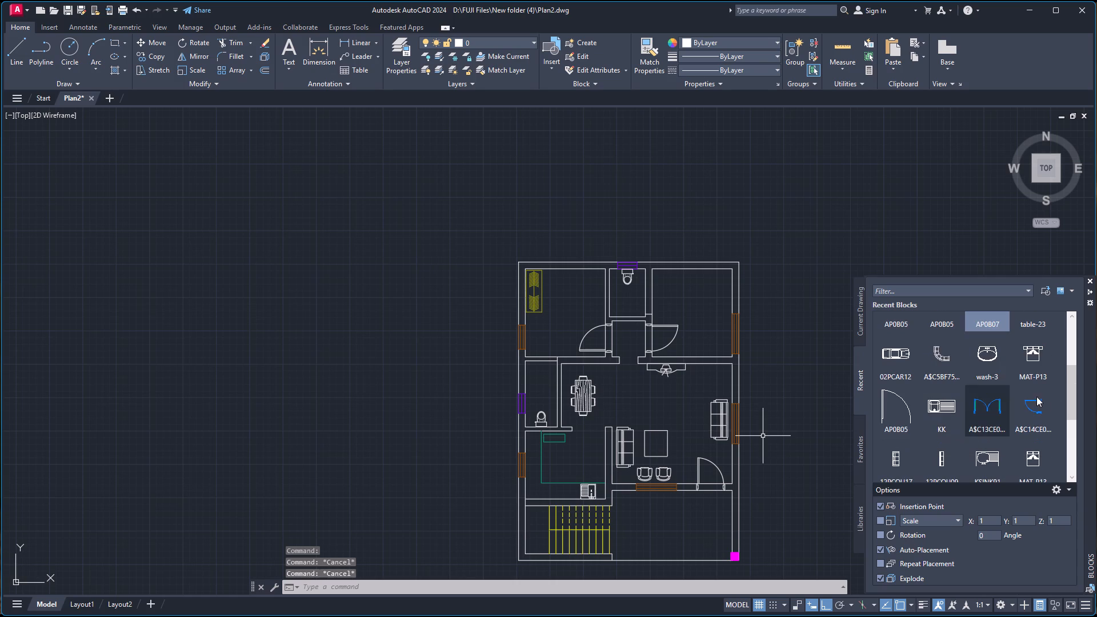
drag(1042, 408, 776, 335)
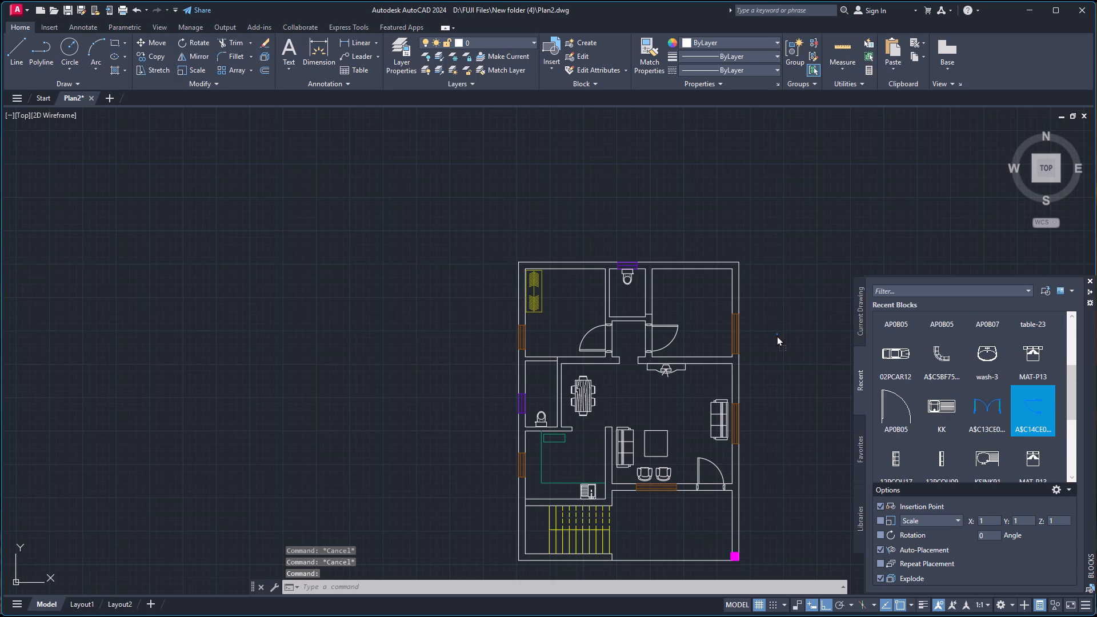
drag(776, 335, 790, 345)
drag(790, 345, 1032, 418)
drag(897, 413, 837, 345)
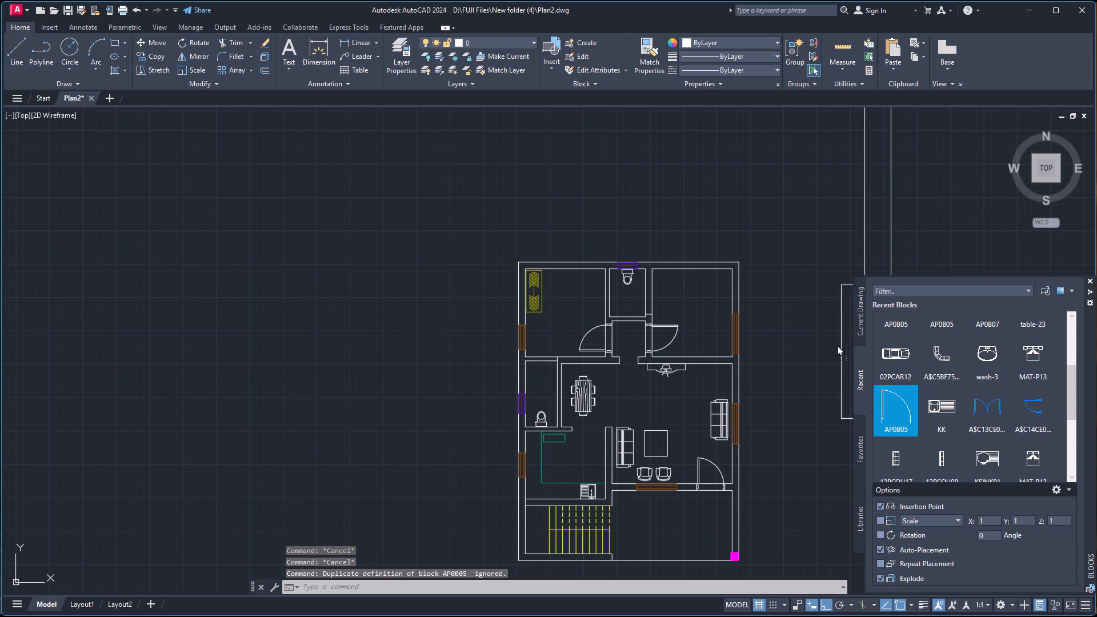
drag(837, 345, 897, 398)
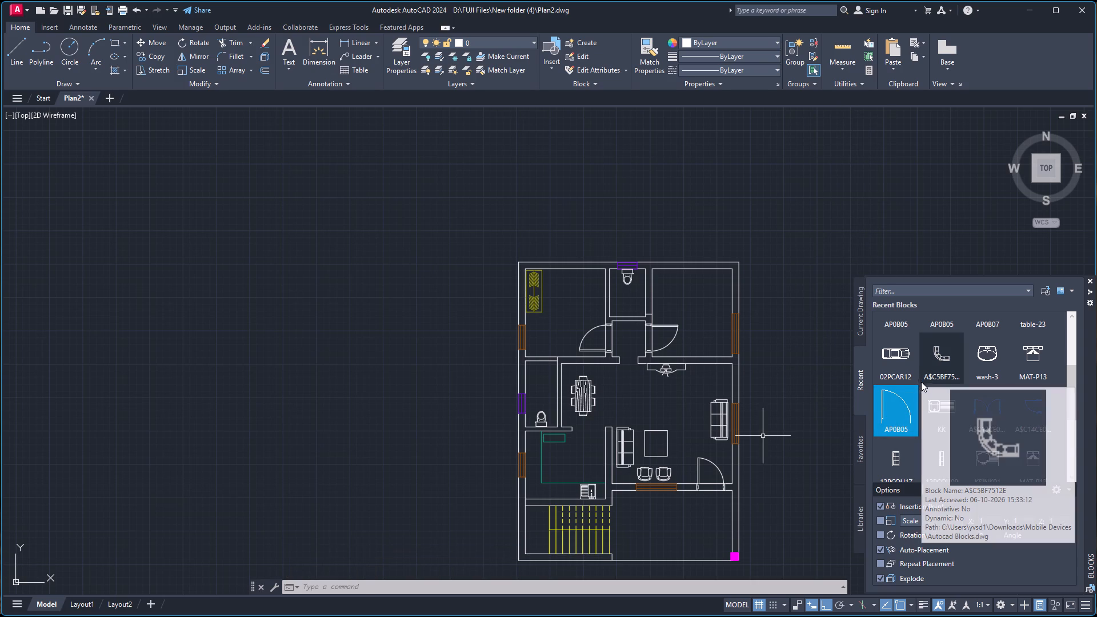
scroll(907, 396, down, 7)
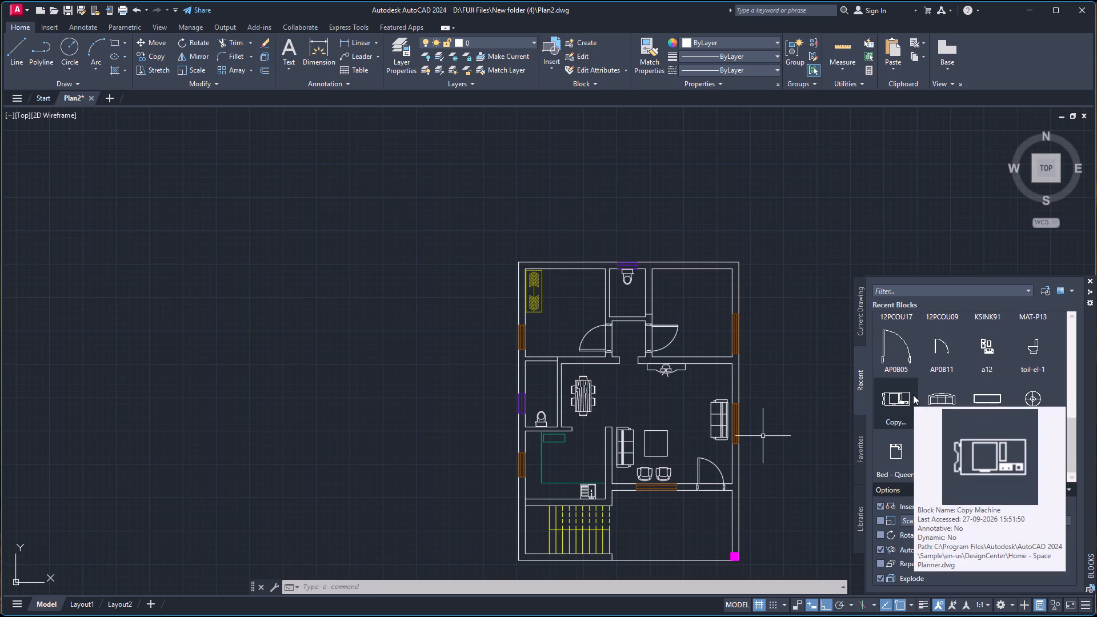
scroll(923, 386, down, 1)
drag(941, 355, 807, 366)
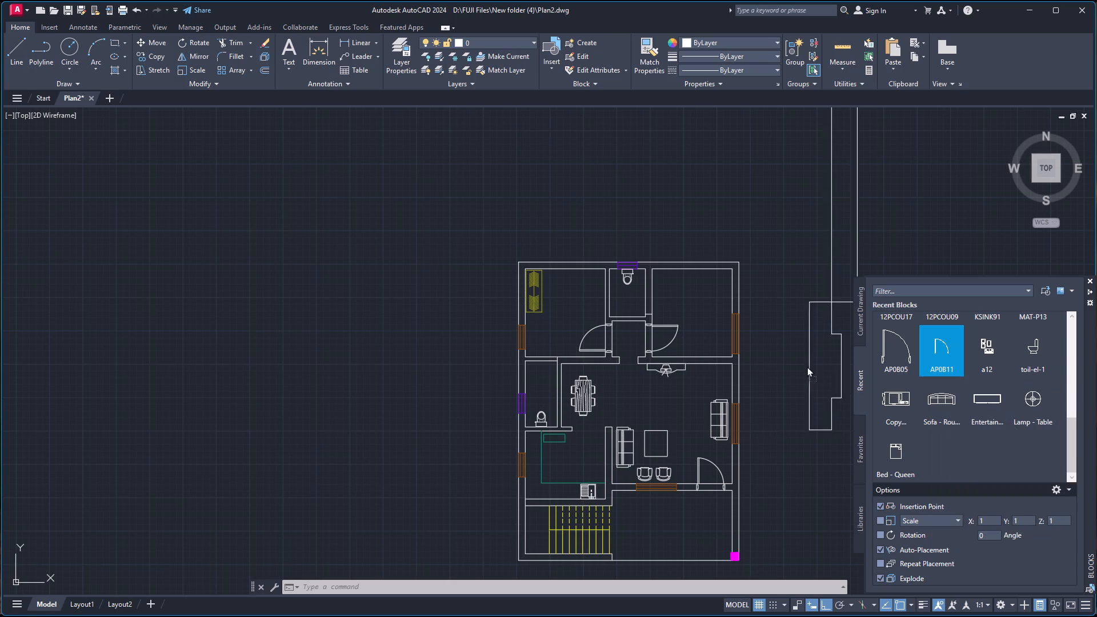
drag(807, 366, 947, 364)
click(946, 353)
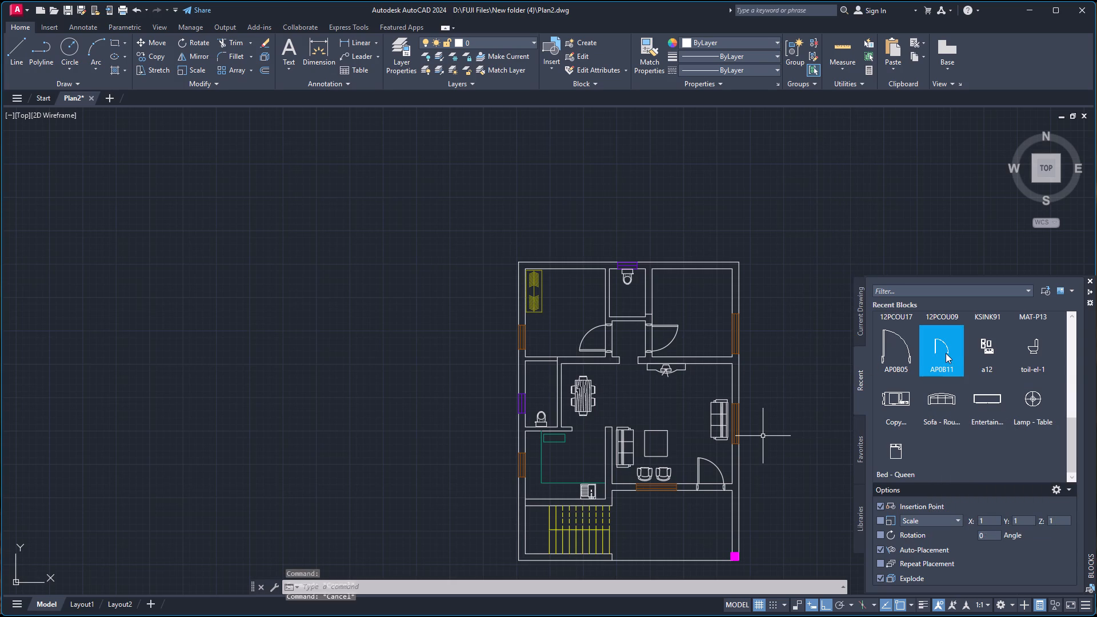
right_click(946, 353)
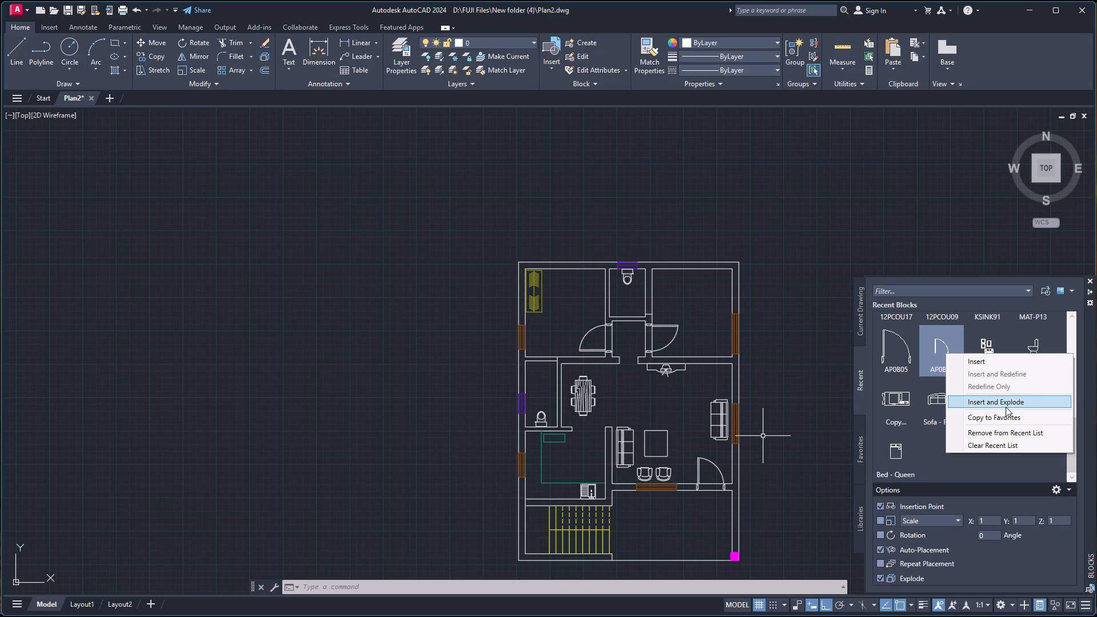
Browse the block library Autocad Blocks.dwg for a suitable door block.
click(860, 512)
click(860, 512)
scroll(946, 371, up, 2)
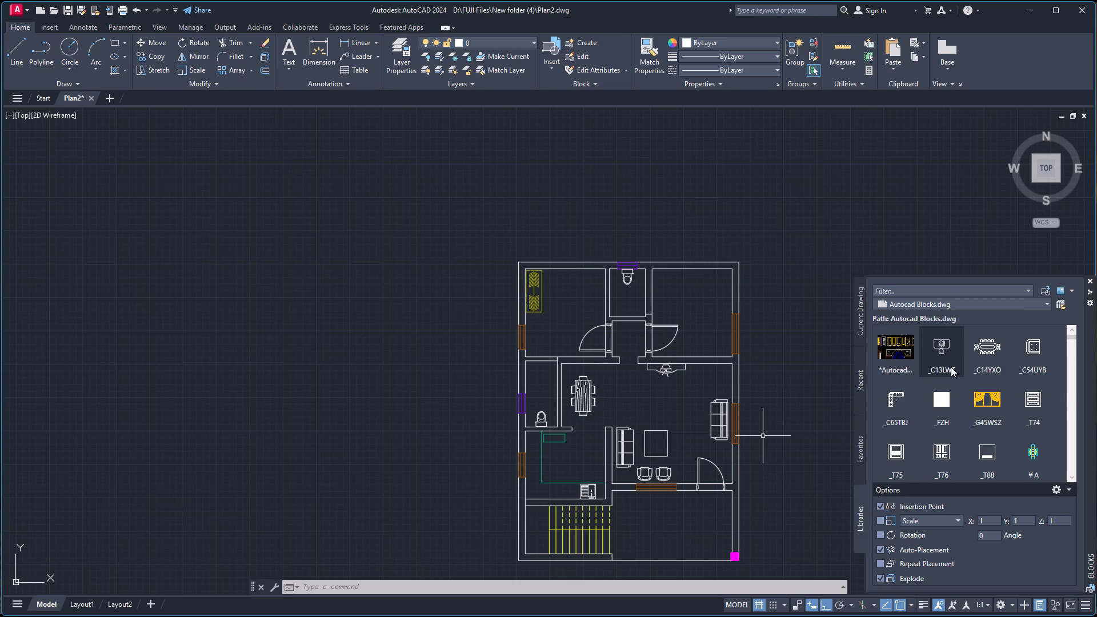
scroll(951, 367, up, 2)
scroll(965, 359, down, 16)
scroll(958, 366, down, 5)
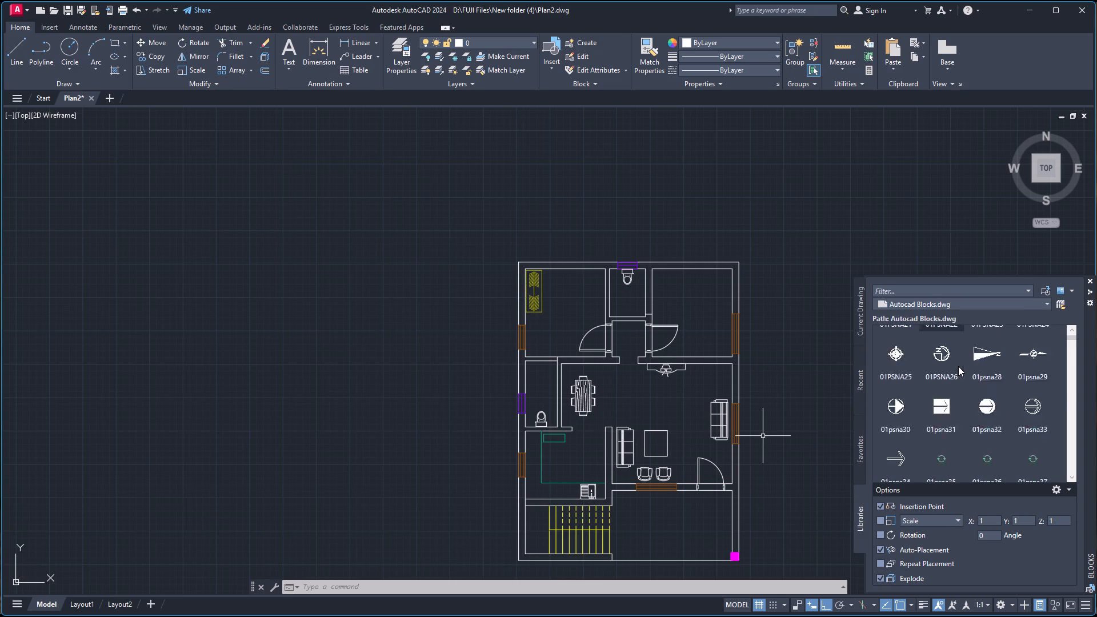
scroll(958, 366, down, 16)
scroll(955, 371, down, 8)
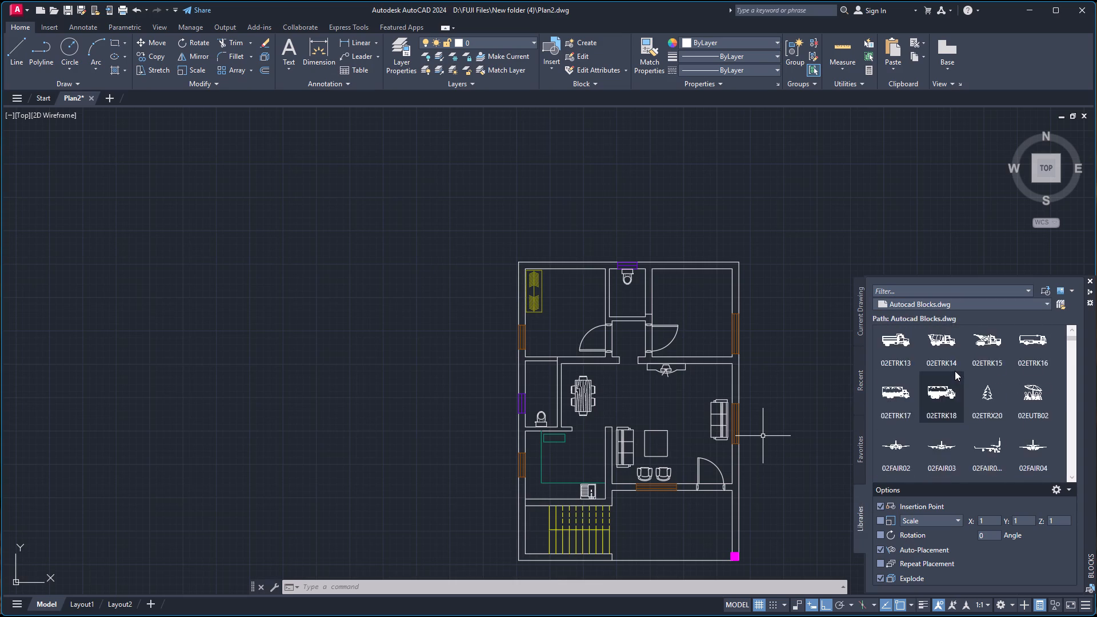
scroll(955, 371, down, 20)
scroll(955, 371, down, 16)
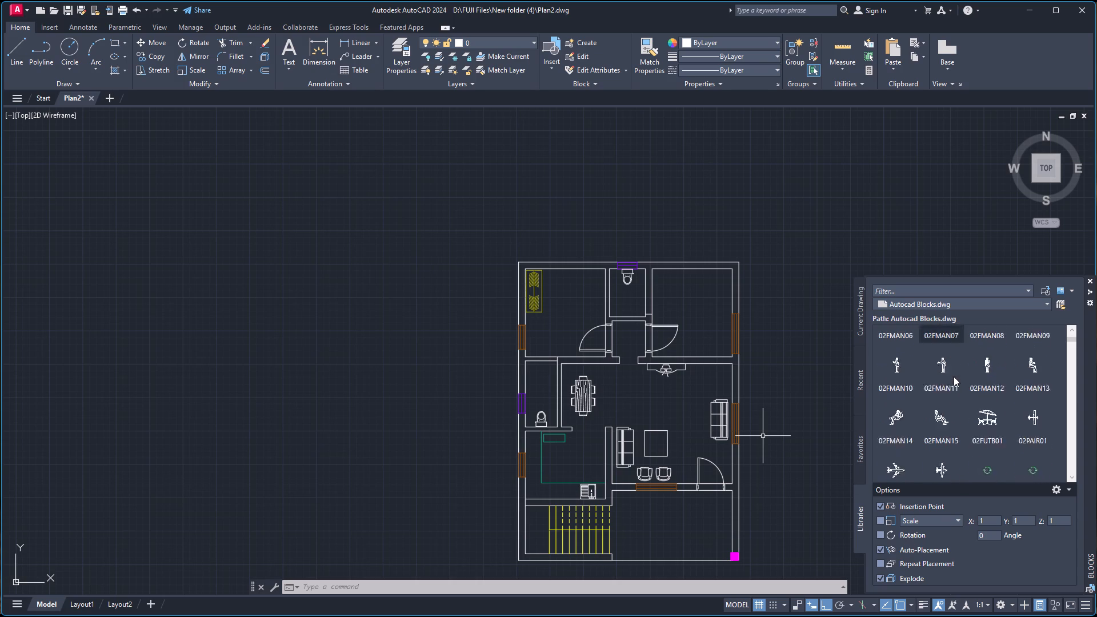
scroll(954, 376, down, 20)
scroll(954, 376, down, 16)
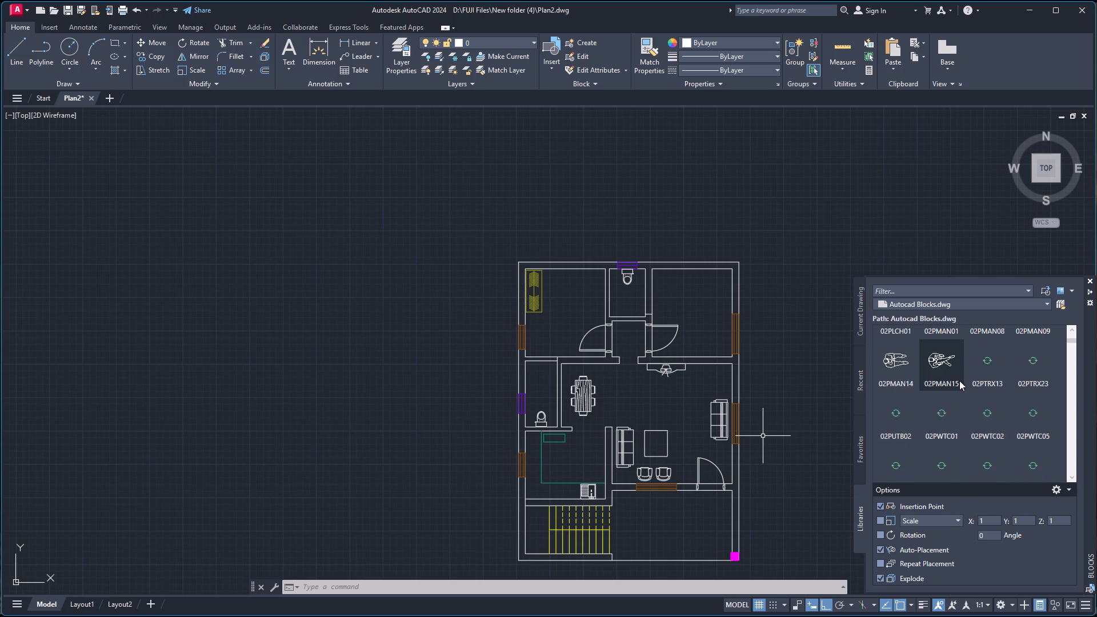
scroll(959, 380, down, 5)
scroll(961, 378, down, 20)
scroll(961, 378, down, 6)
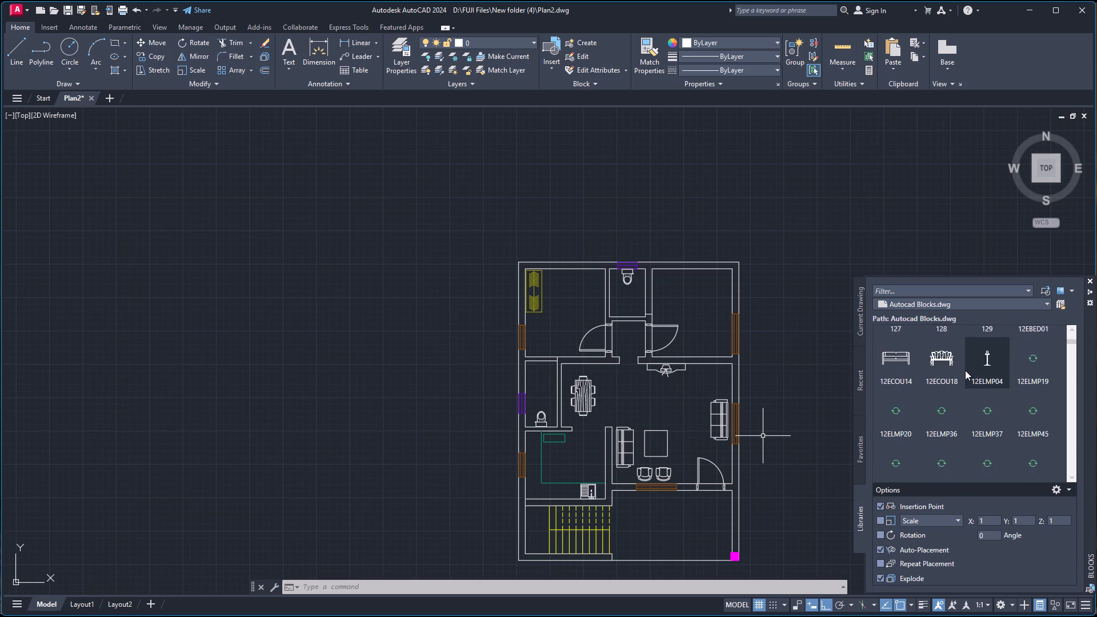
scroll(965, 372, down, 20)
scroll(965, 372, down, 8)
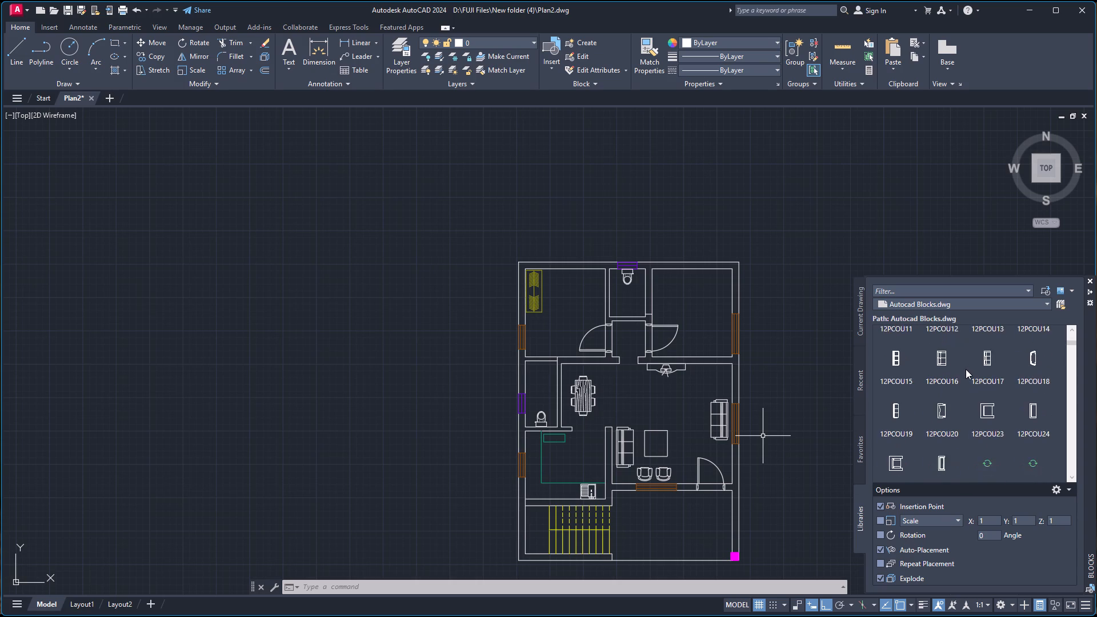
scroll(966, 369, down, 16)
scroll(966, 368, down, 10)
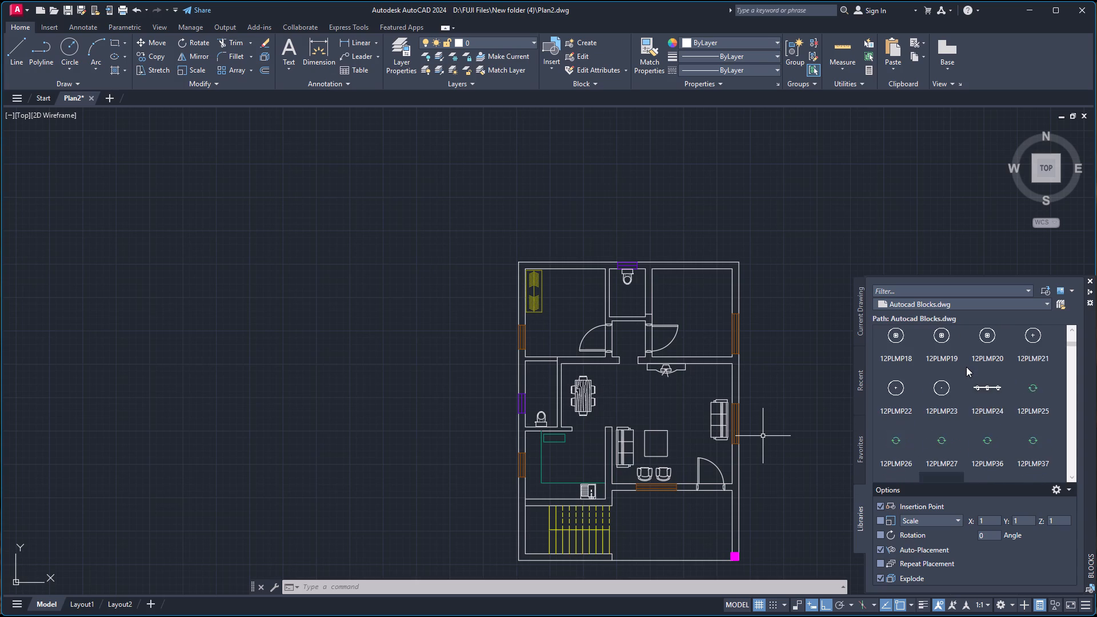
scroll(966, 367, down, 11)
scroll(966, 366, down, 14)
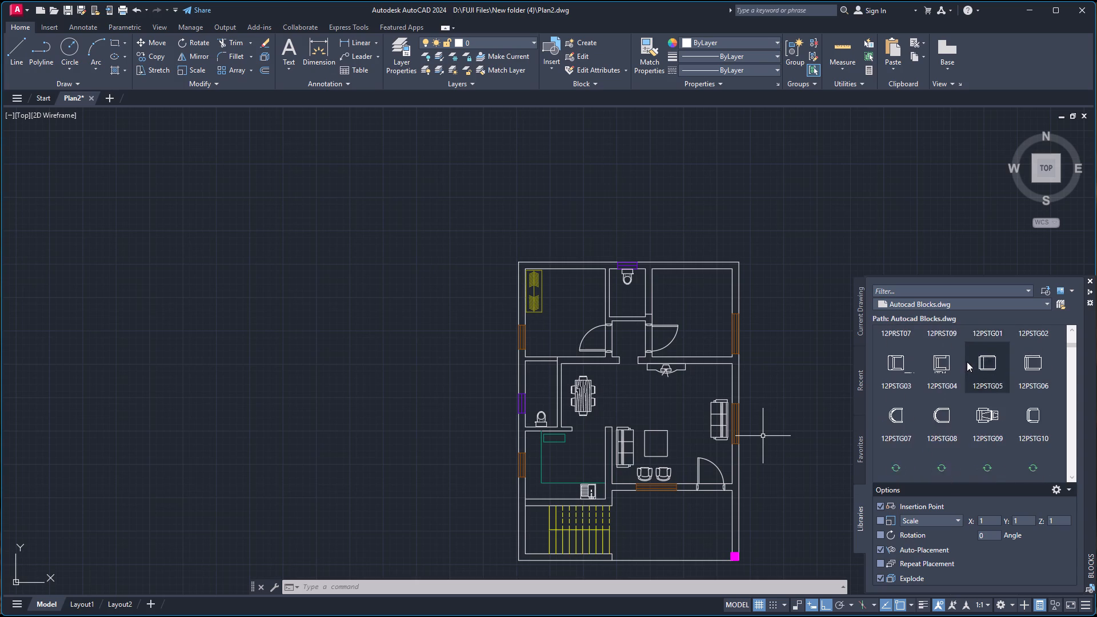
scroll(967, 362, down, 19)
scroll(966, 363, down, 7)
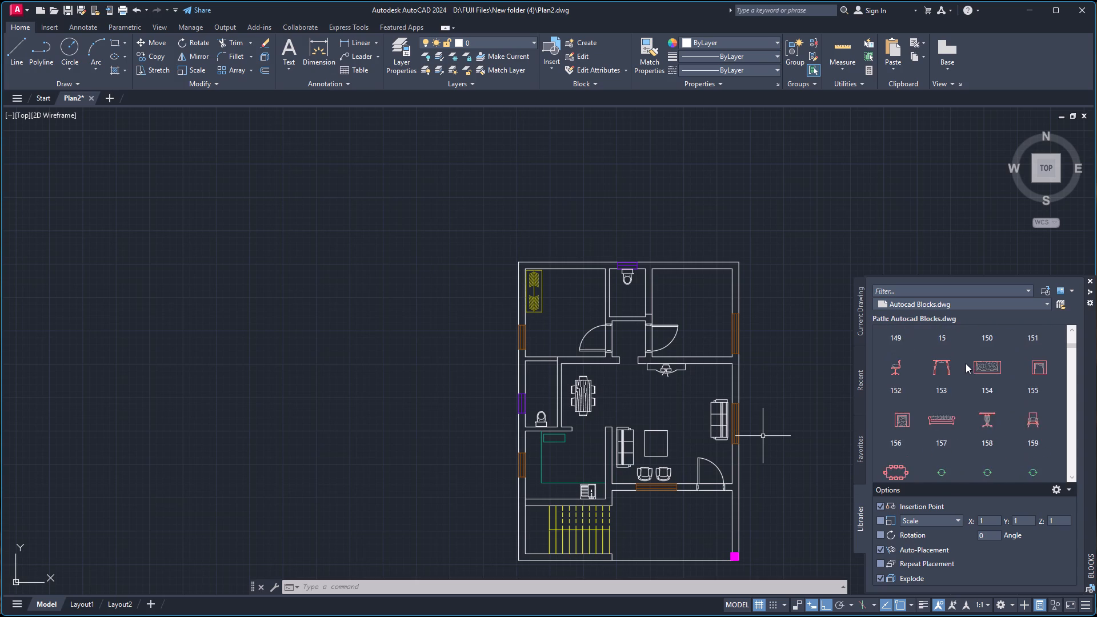
scroll(966, 363, down, 18)
scroll(964, 362, down, 12)
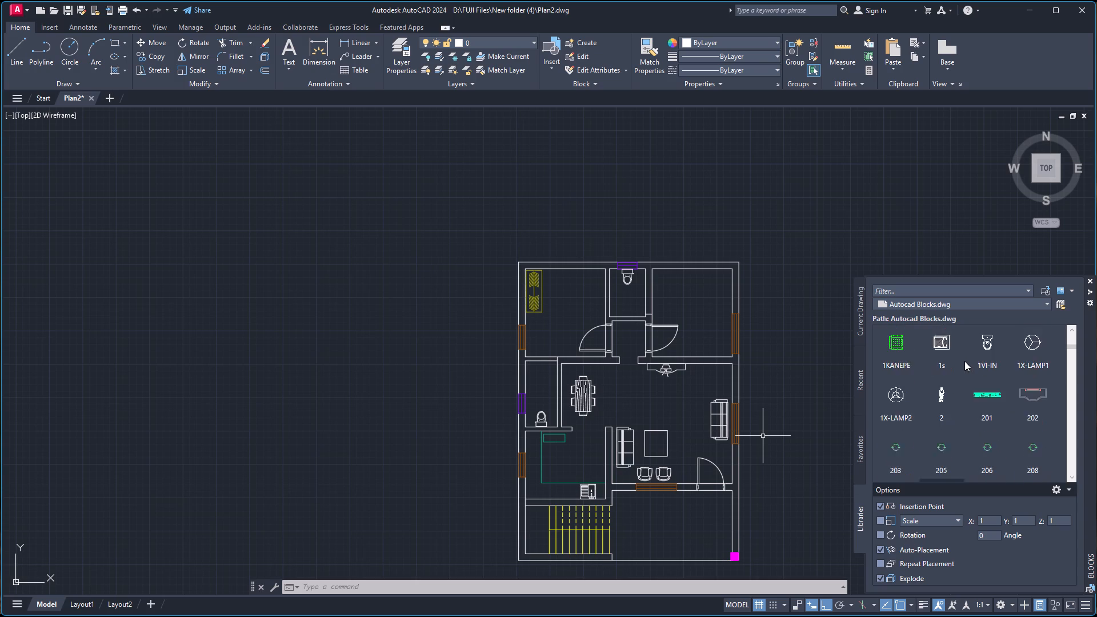
scroll(962, 361, down, 10)
scroll(964, 360, down, 17)
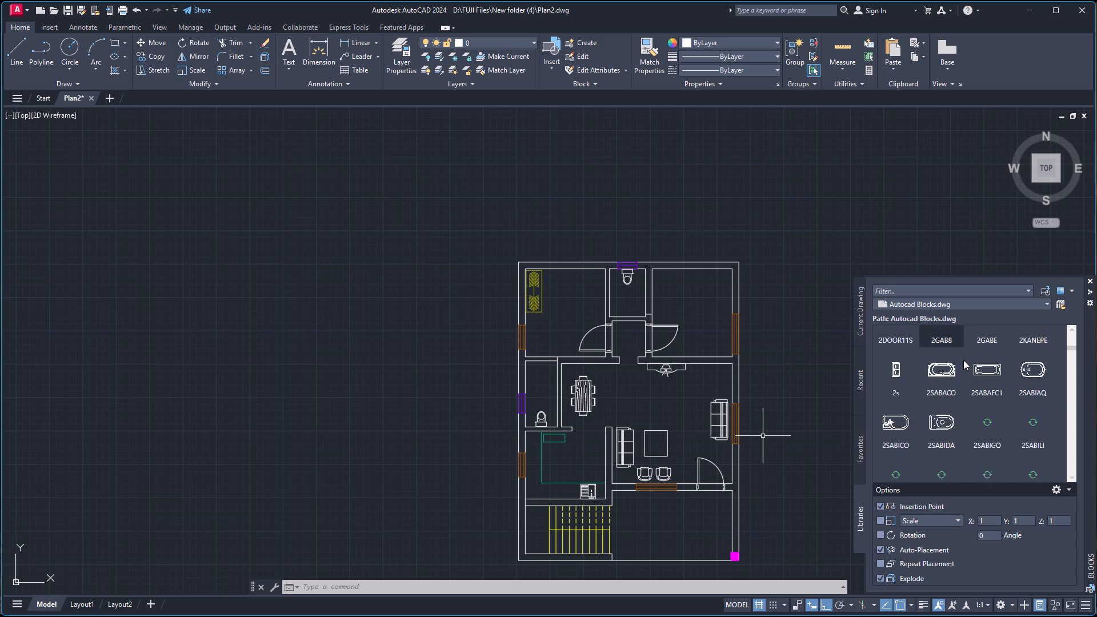
scroll(964, 360, down, 10)
scroll(964, 358, down, 16)
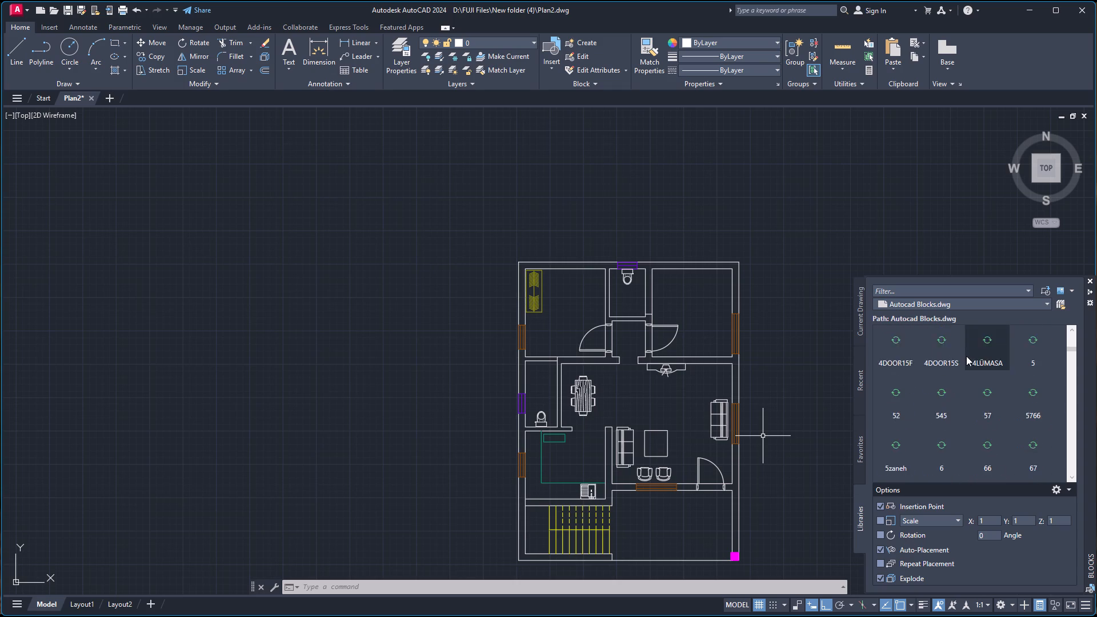
scroll(966, 356, down, 20)
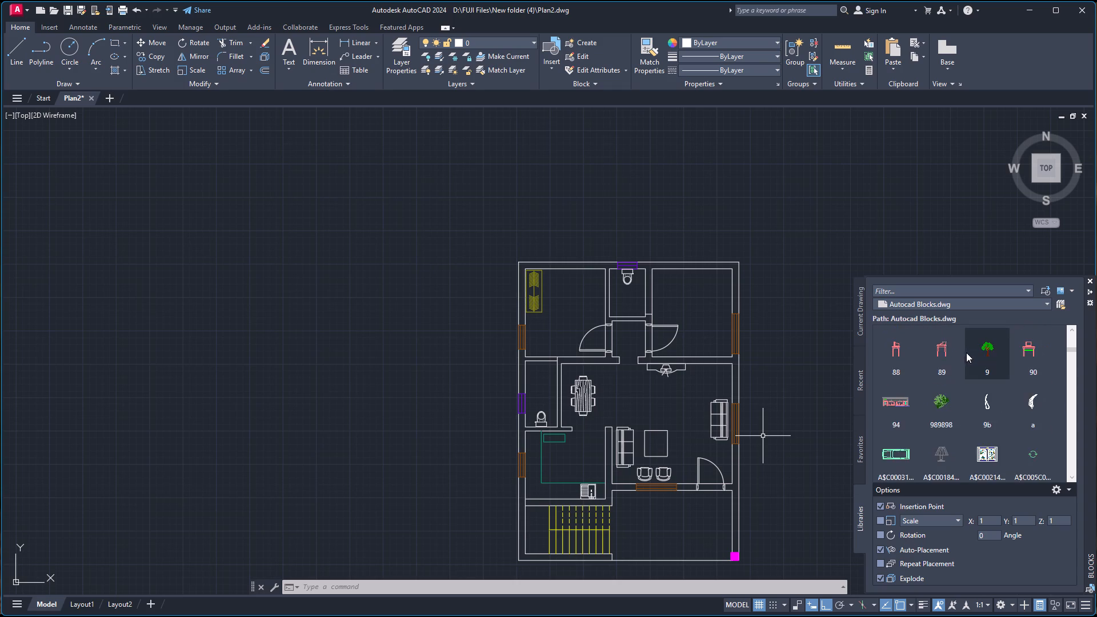
scroll(966, 352, down, 8)
scroll(967, 348, up, 12)
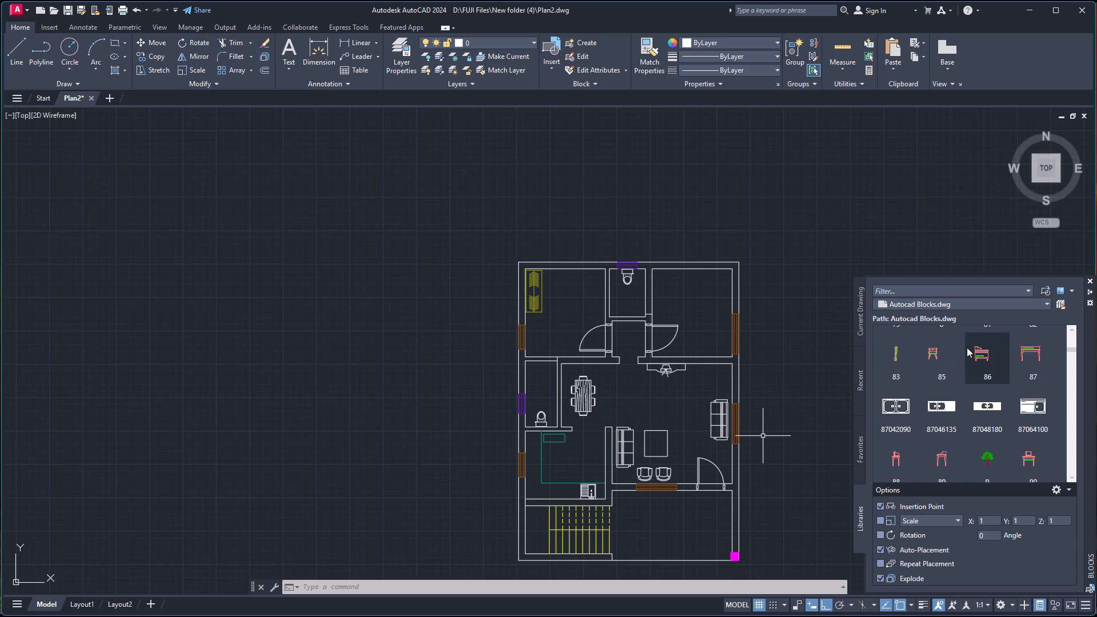
scroll(967, 347, up, 10)
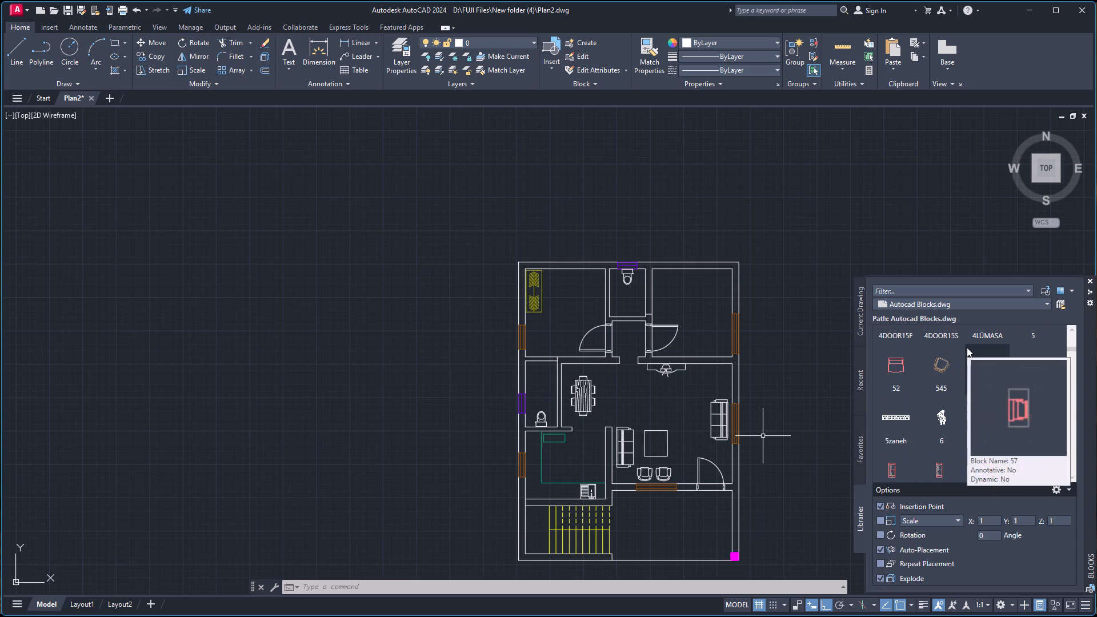
scroll(967, 347, up, 1)
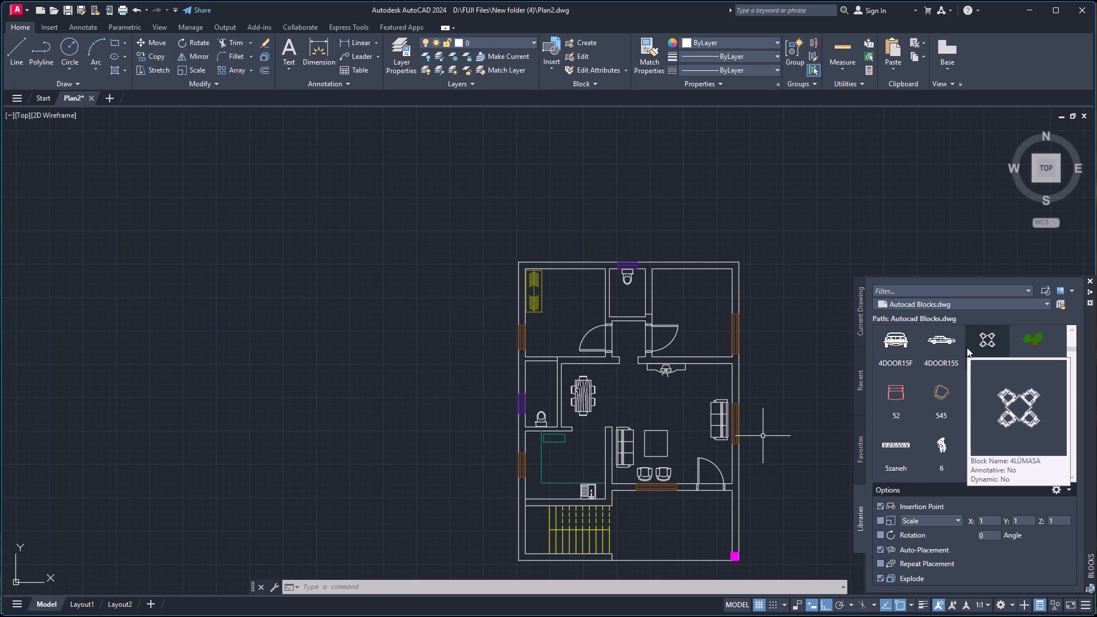
scroll(967, 347, up, 1)
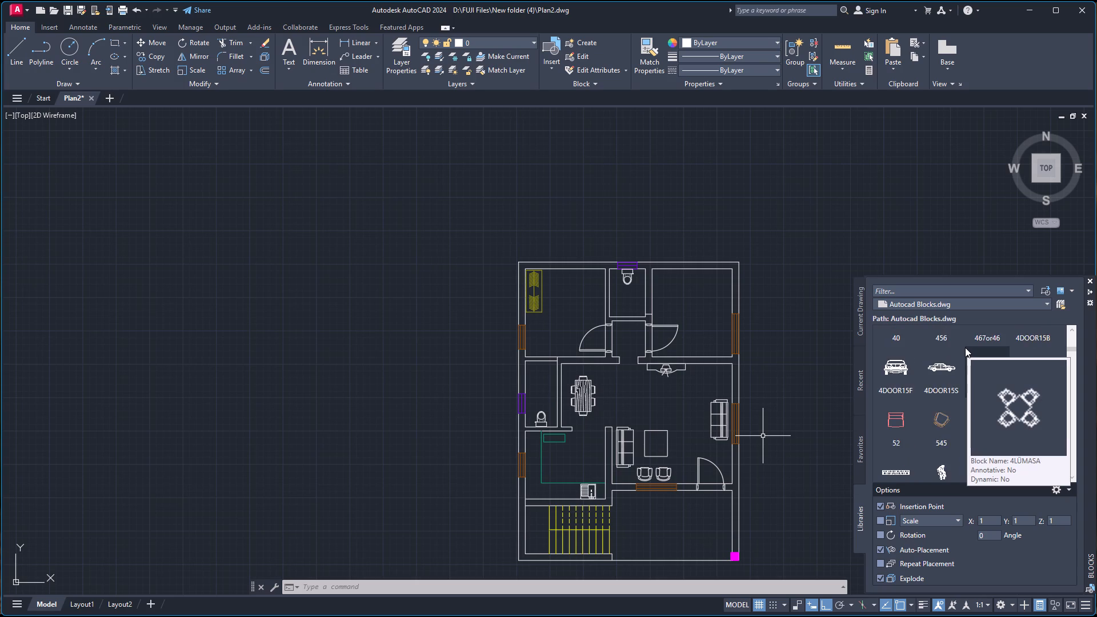
scroll(965, 348, down, 17)
scroll(966, 359, down, 7)
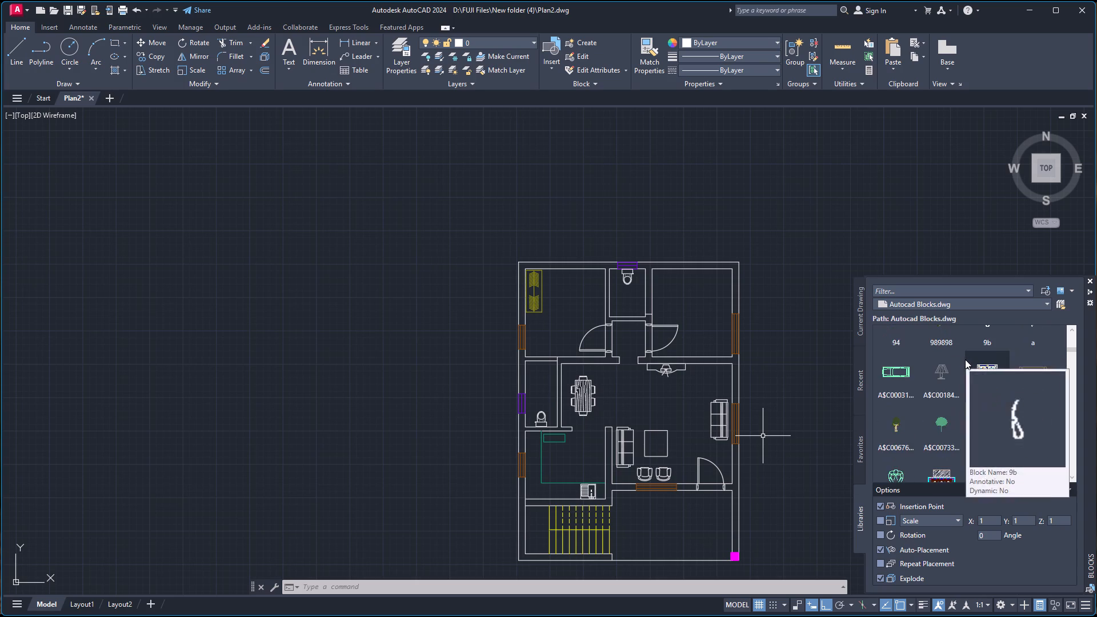
scroll(965, 359, down, 9)
scroll(964, 356, down, 20)
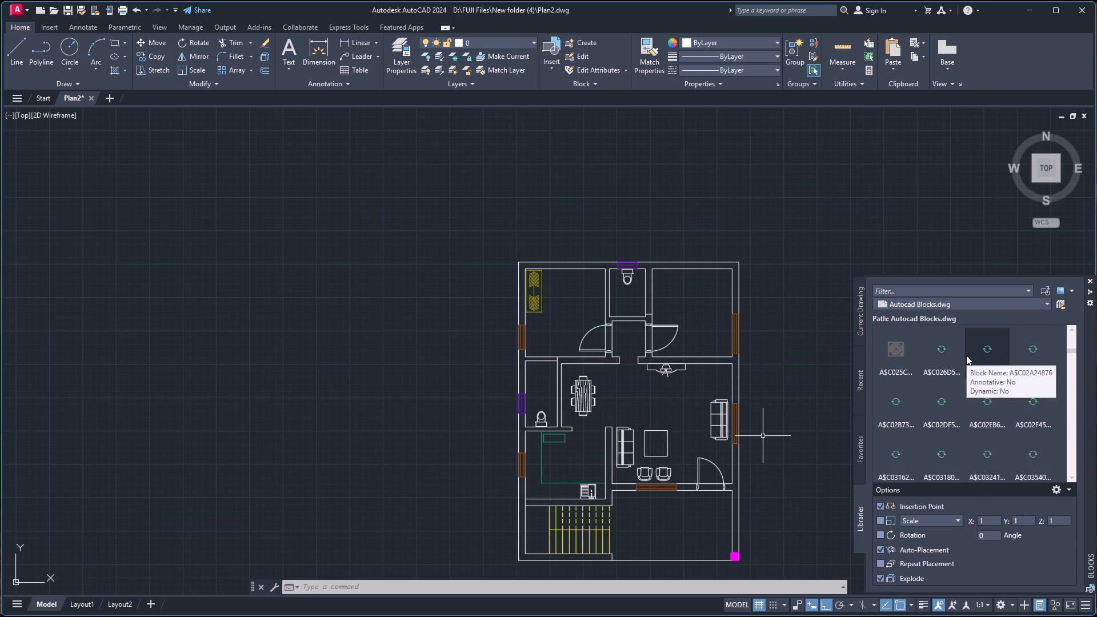
scroll(966, 355, down, 17)
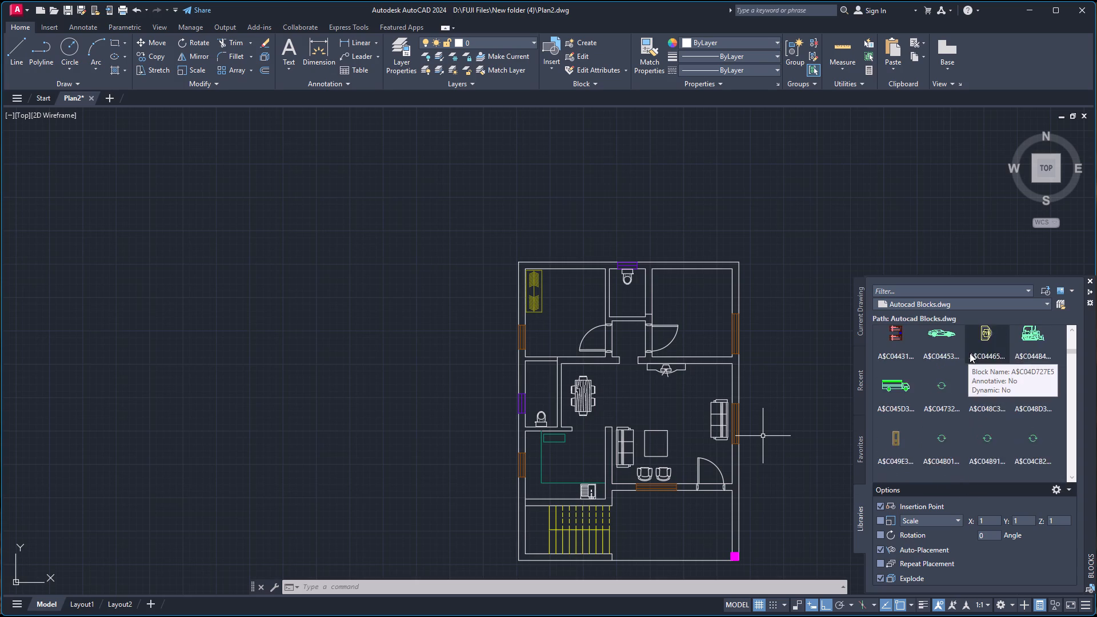
scroll(970, 353, down, 18)
scroll(969, 350, down, 6)
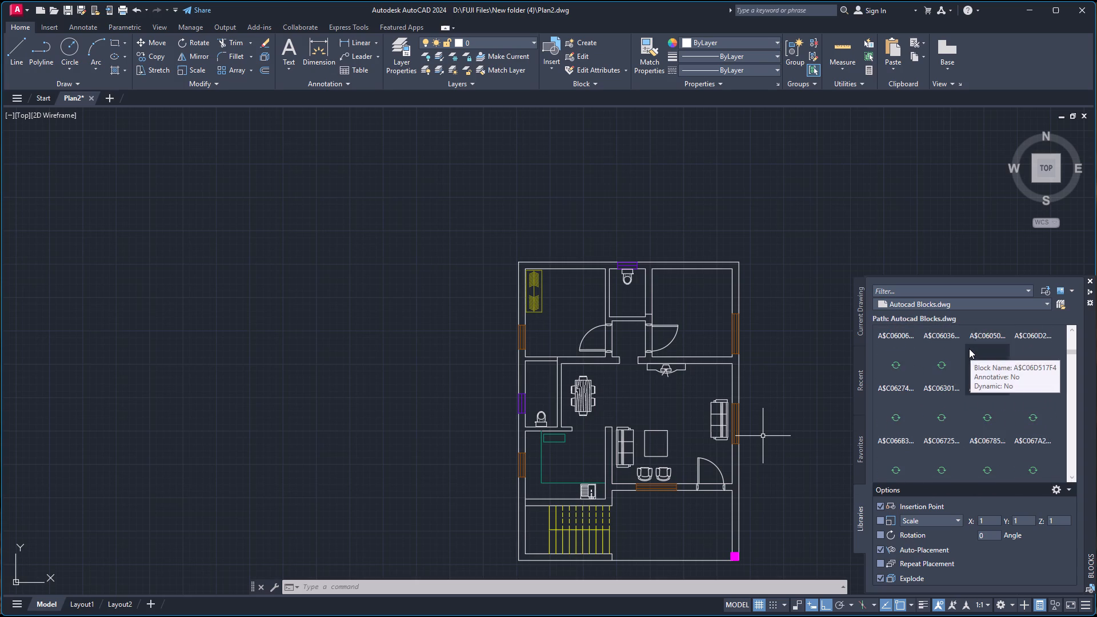
Browse further through the block thumbnails of the Autocad Blocks.dwg library for a door block.
scroll(968, 348, up, 7)
scroll(968, 346, down, 4)
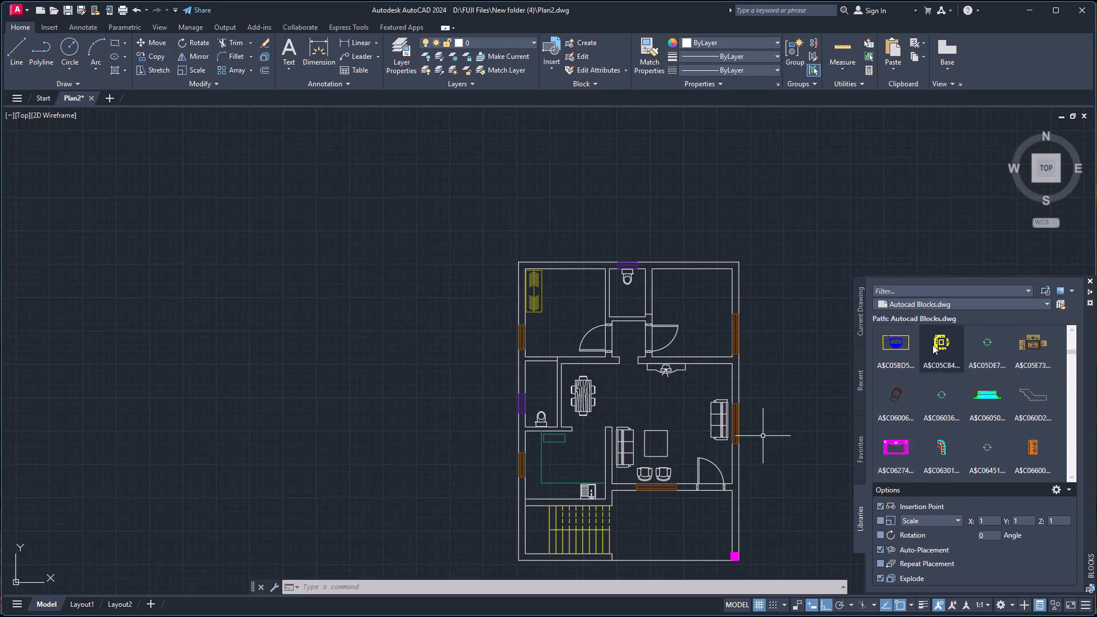
Open the recent drawing Autocad Blocks.dwg without specifying replacements for the missing SHX files.
click(42, 98)
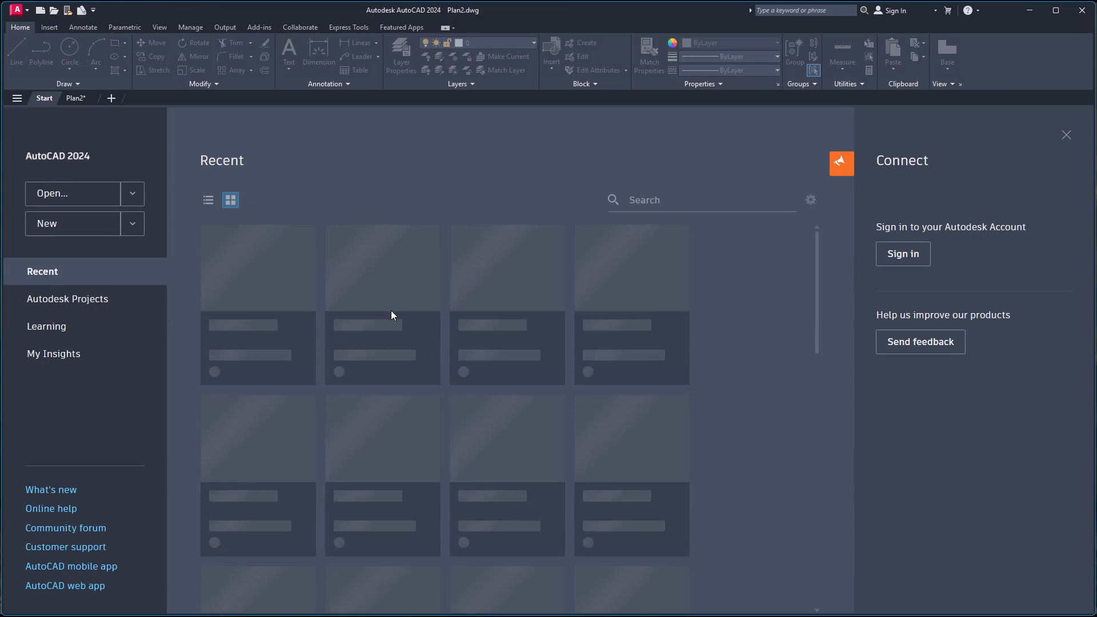
click(407, 282)
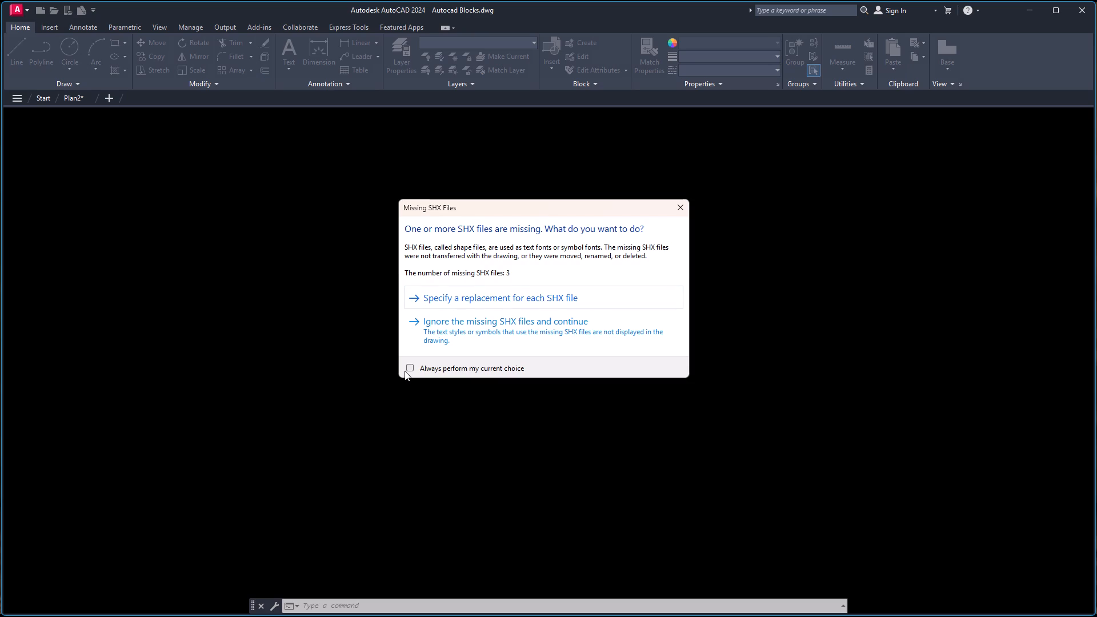
click(683, 205)
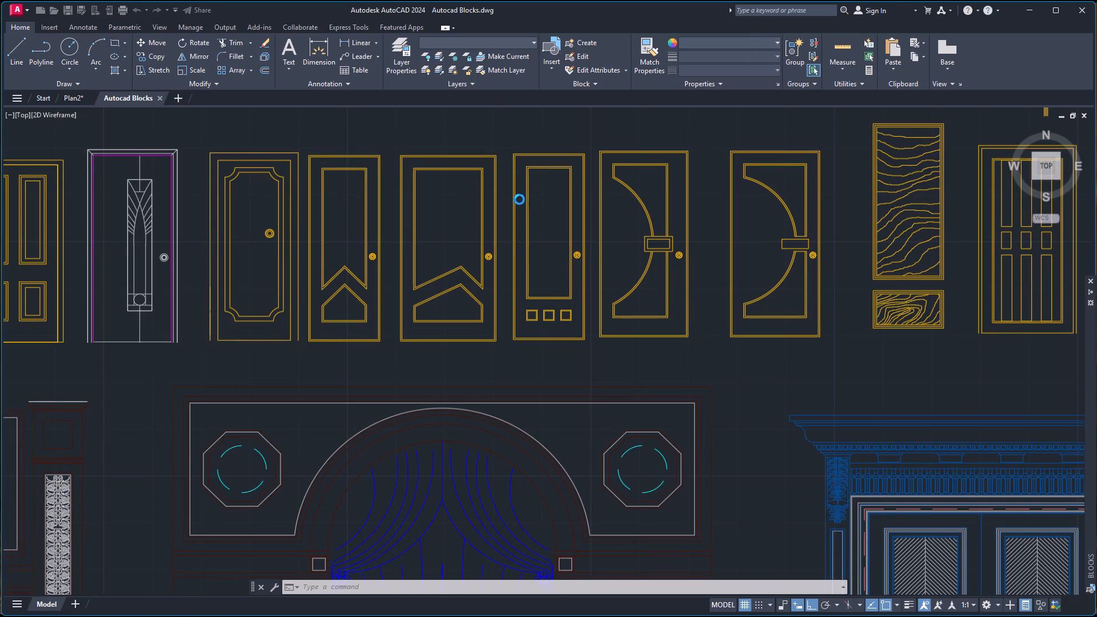
click(675, 221)
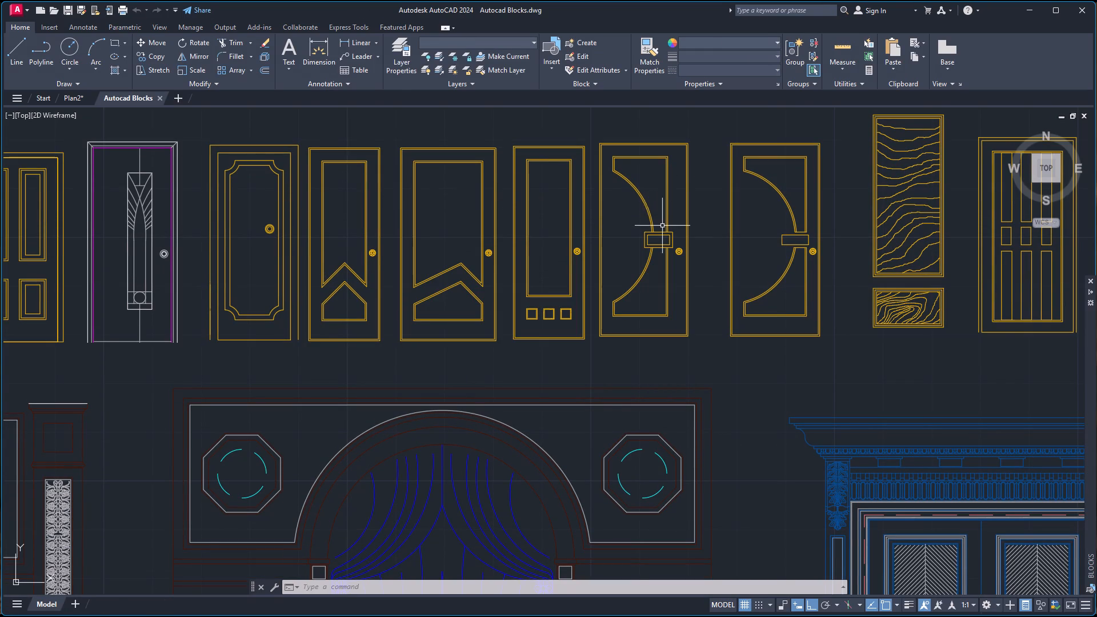
Examine the plan-view door symbols in the Doors, Windows, & Curtains section for a suitable bathroom door.
scroll(649, 196, down, 7)
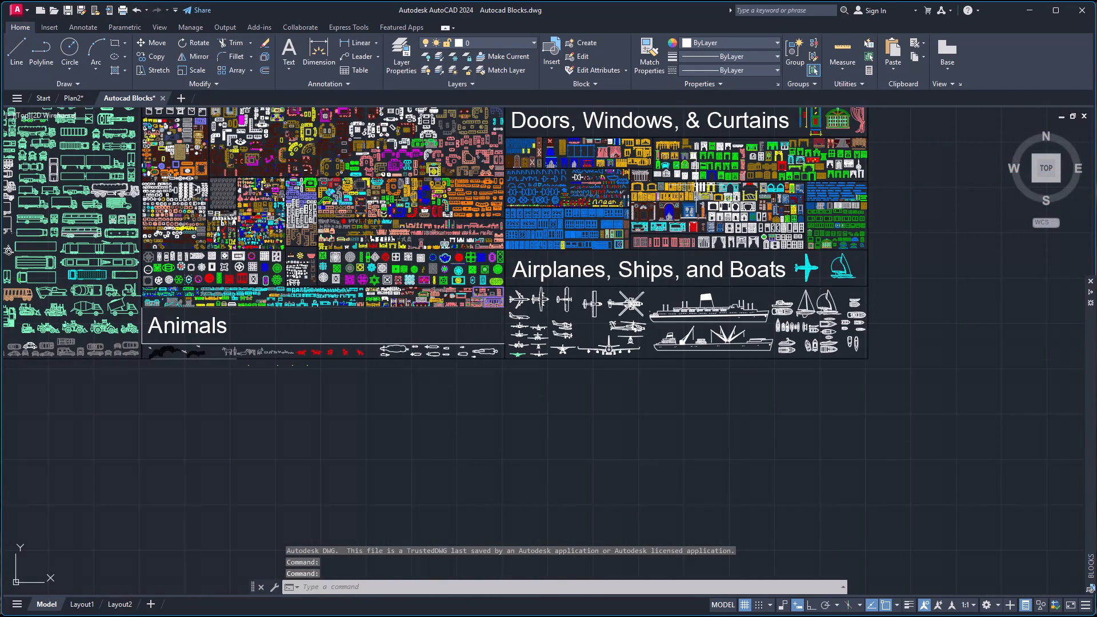
scroll(566, 143, down, 1)
scroll(517, 155, up, 3)
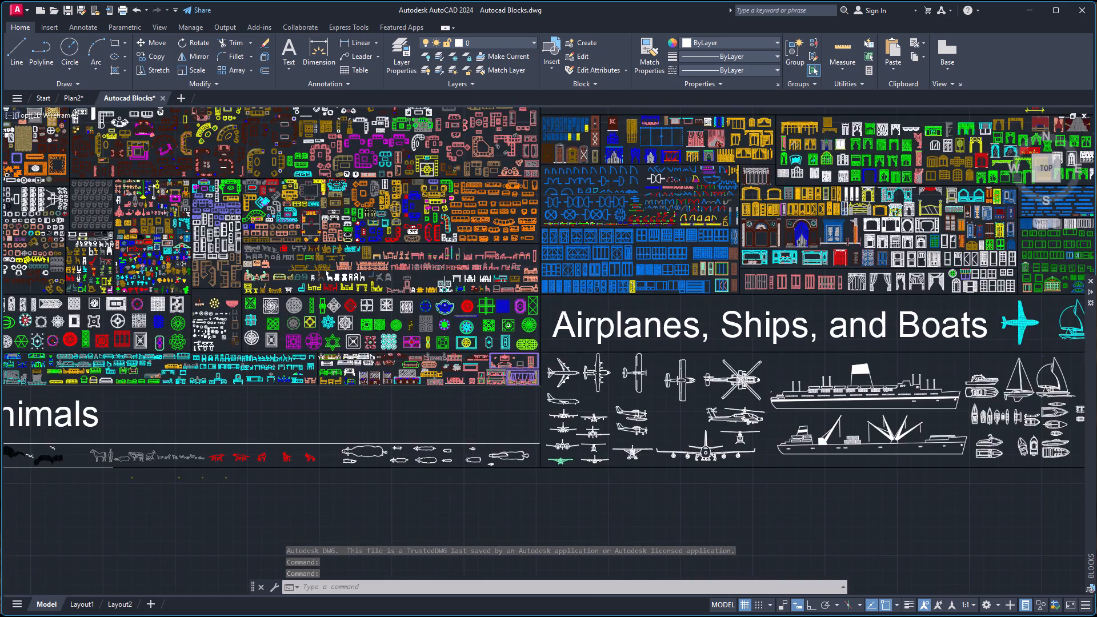
scroll(582, 169, up, 3)
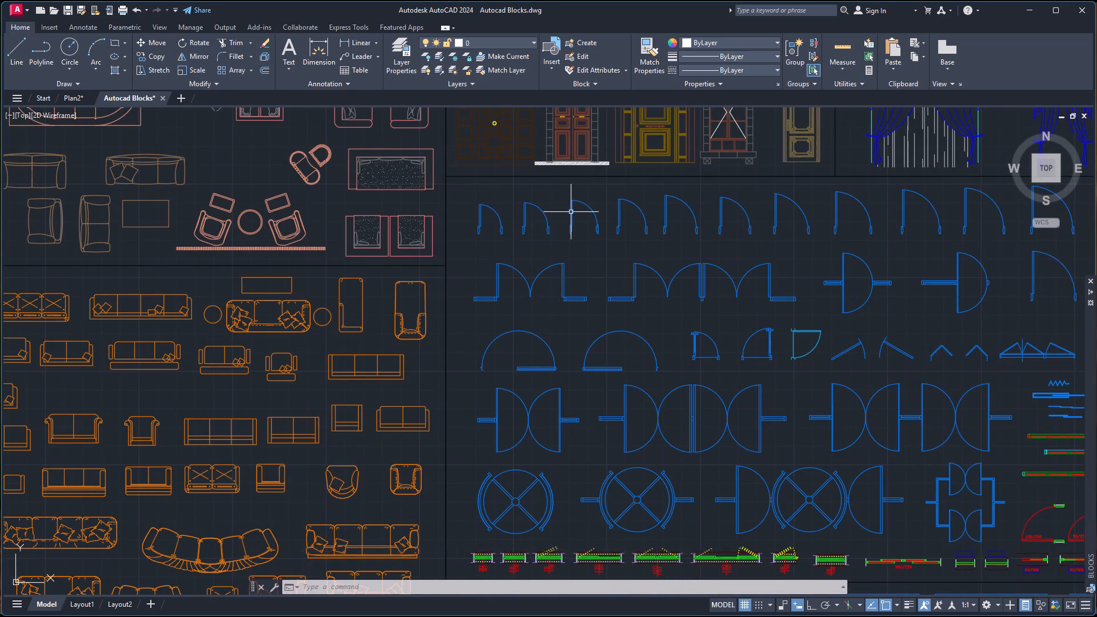
scroll(571, 212, up, 1)
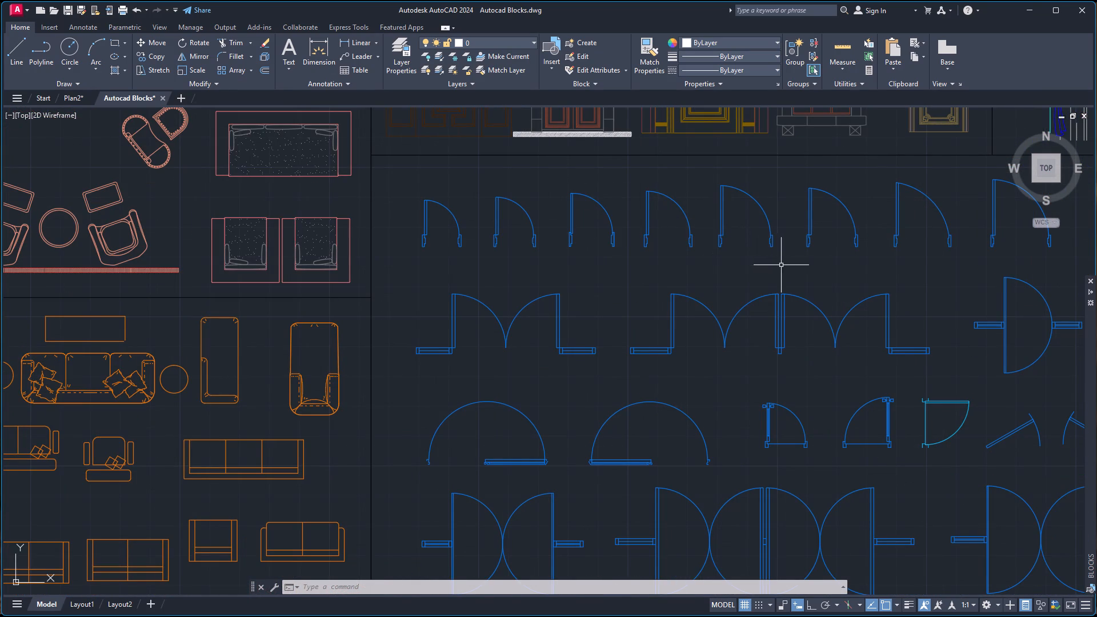
scroll(897, 278, down, 2)
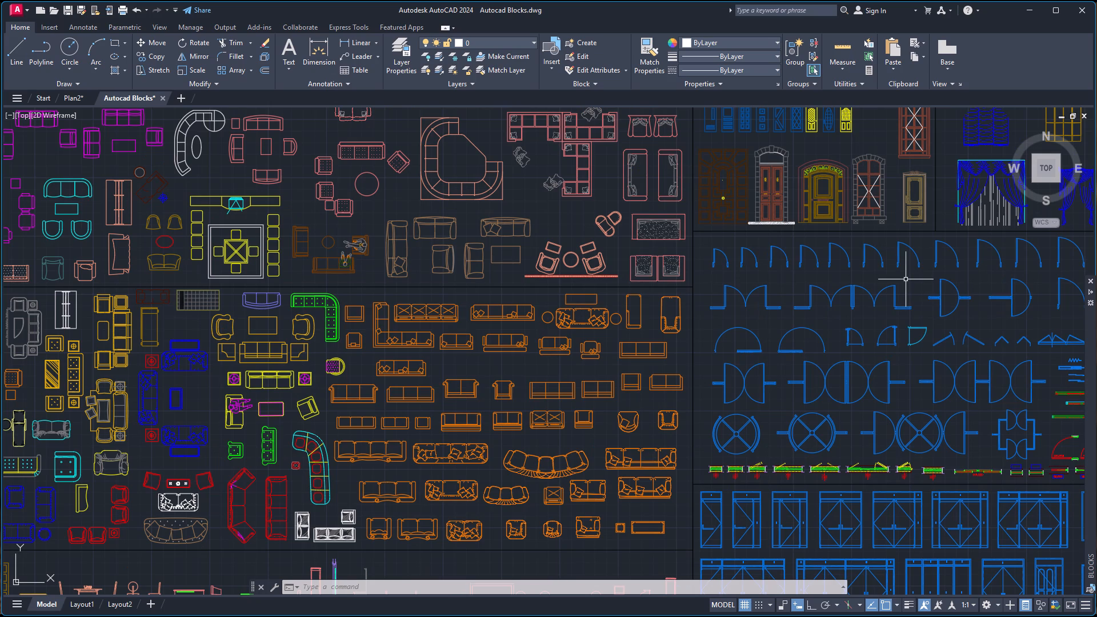
scroll(997, 268, down, 1)
scroll(1052, 249, up, 4)
scroll(1022, 266, down, 2)
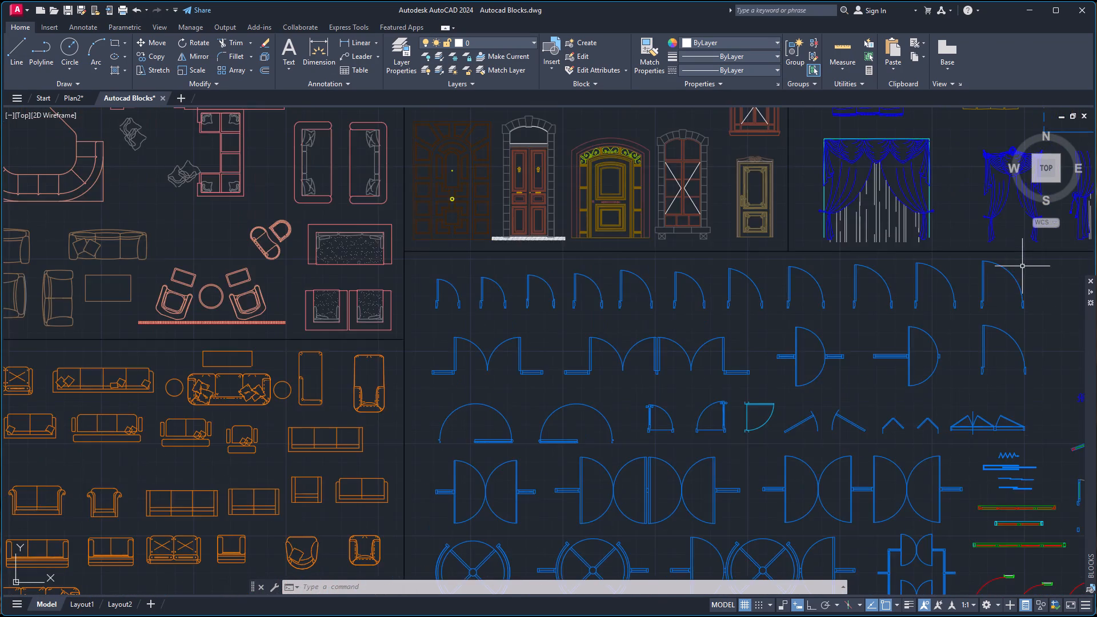
scroll(1024, 269, down, 2)
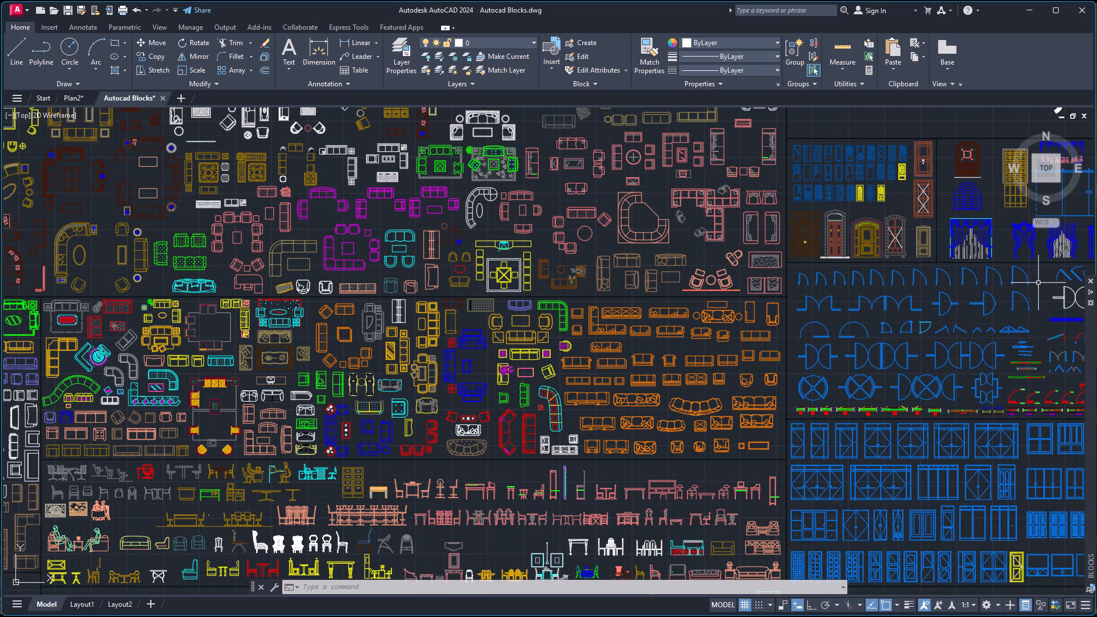
scroll(1038, 283, up, 2)
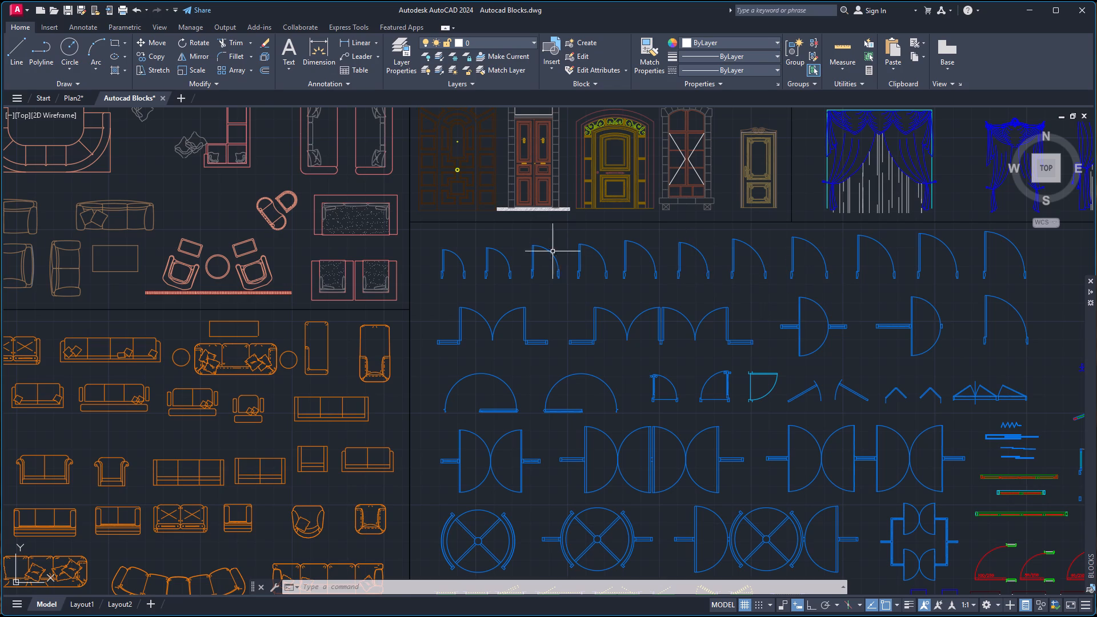
Copy the first small single-swing door block from the door row and paste it into Plan2 outside the plan's east wall.
click(444, 254)
key(ctrl+c)
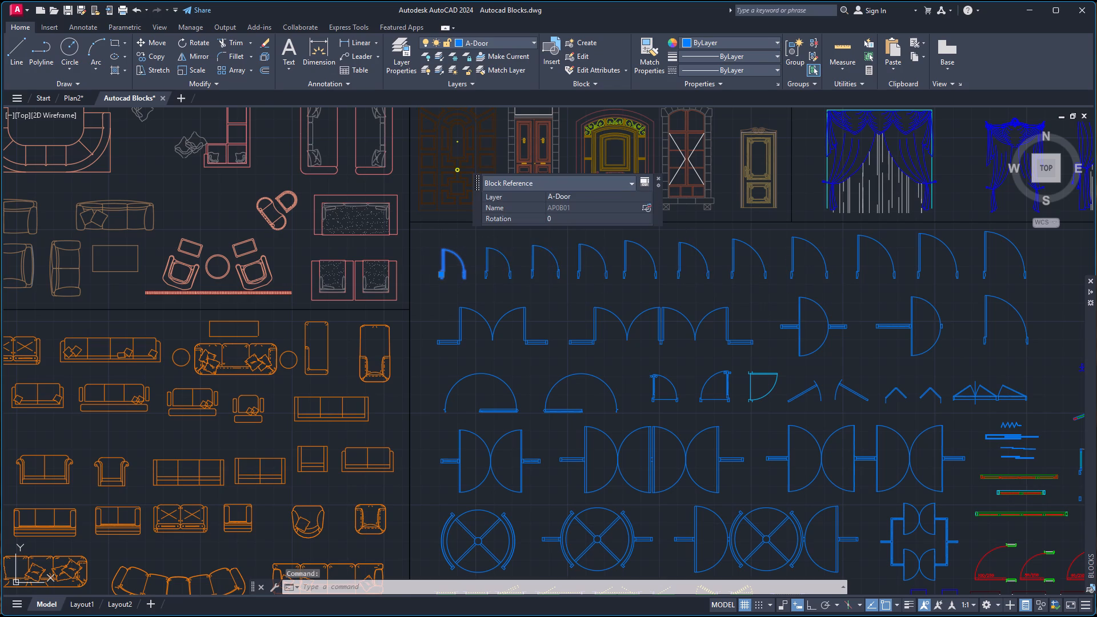
click(66, 95)
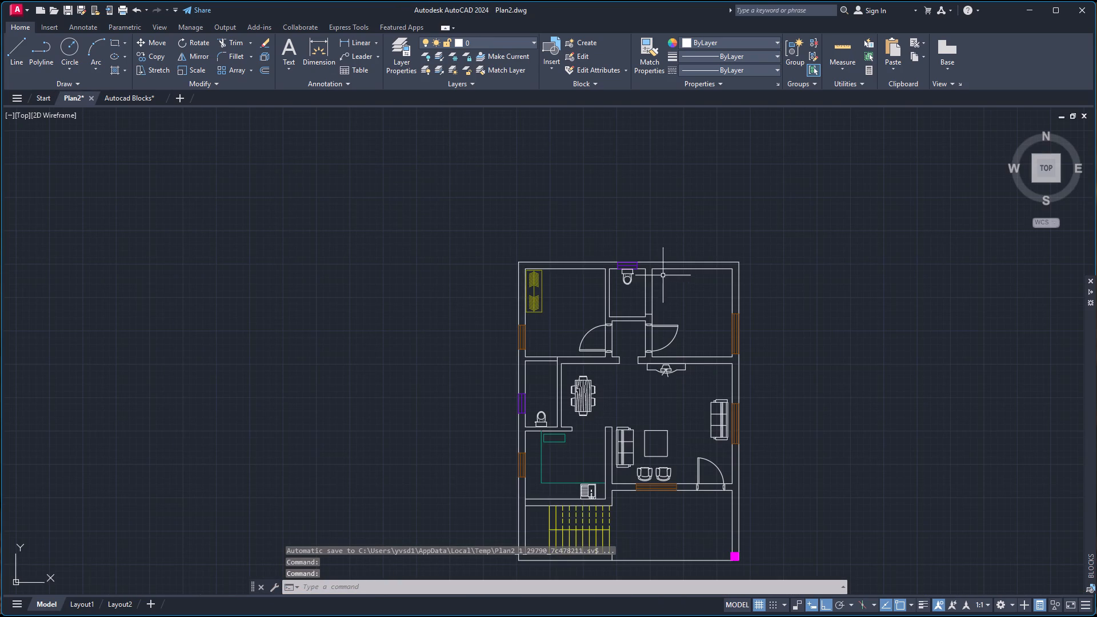
click(796, 305)
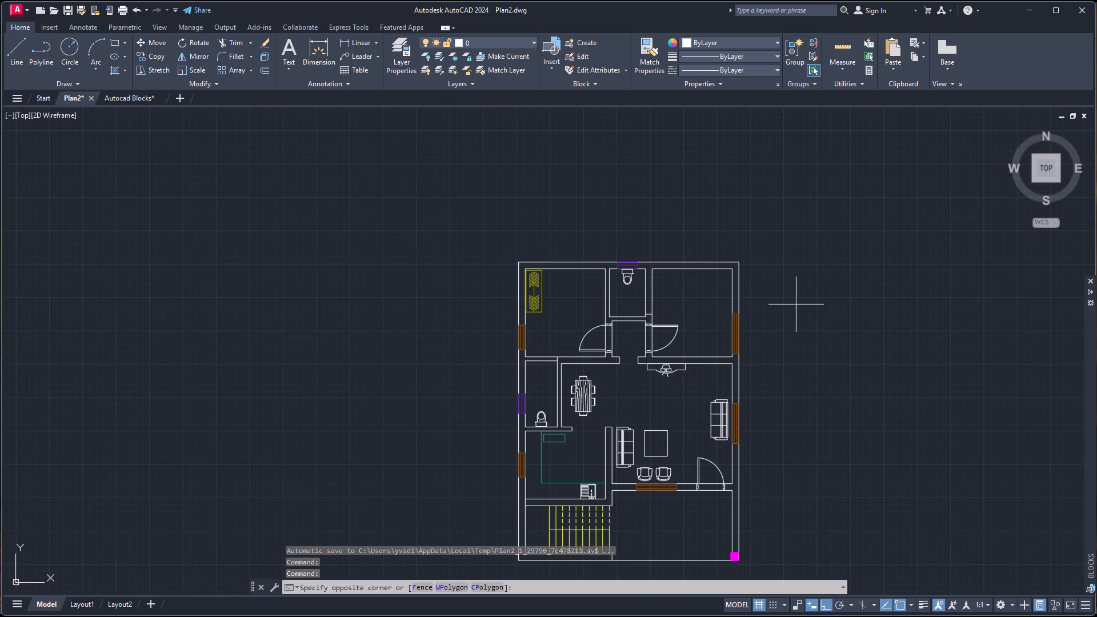
key(ctrl+v)
click(792, 314)
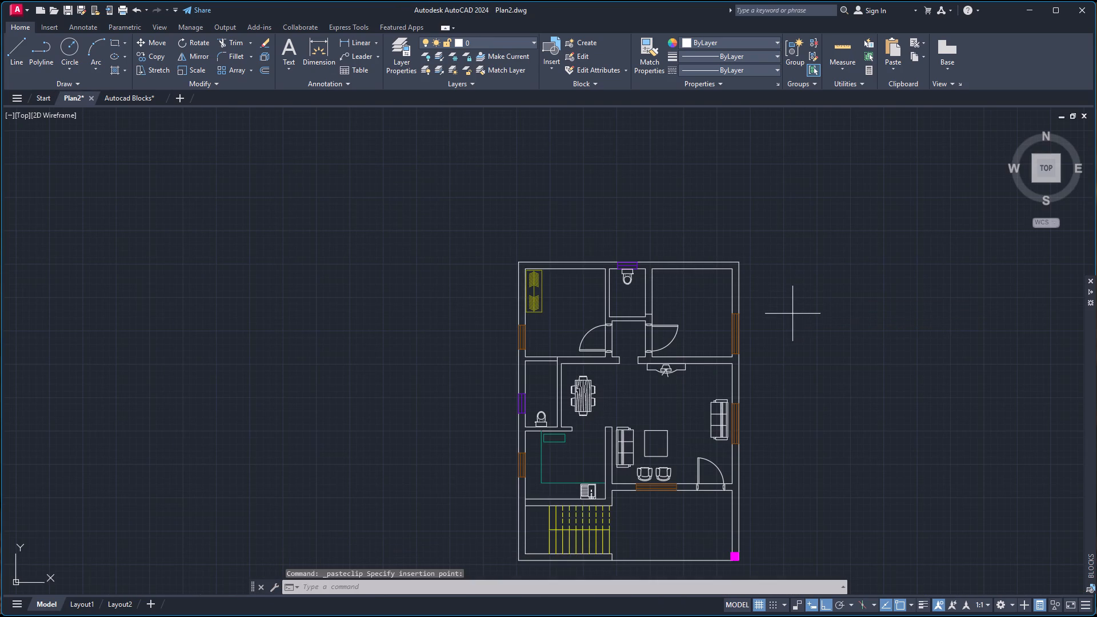
Select the pasted door block and assign it to the A-Door layer.
scroll(794, 312, up, 5)
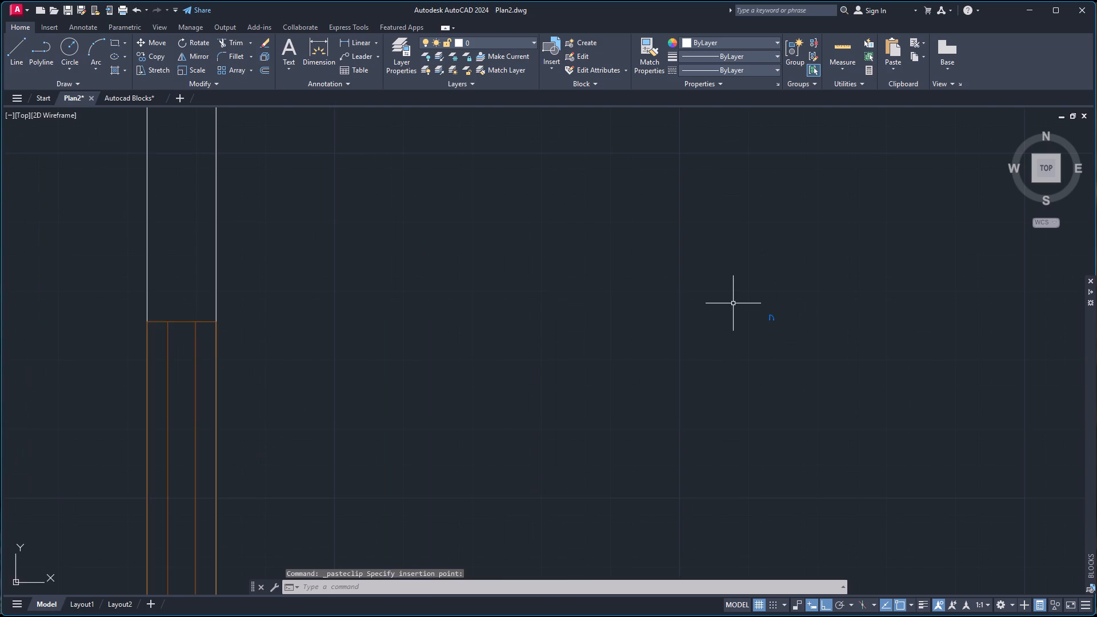
scroll(733, 303, up, 2)
click(798, 306)
click(844, 362)
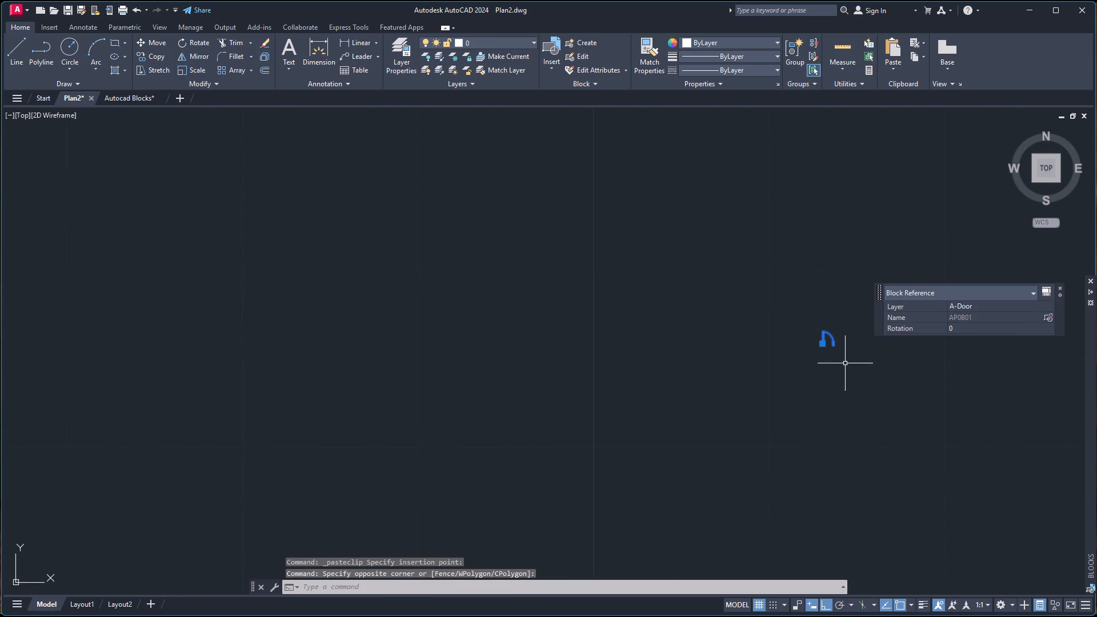
double_click(984, 308)
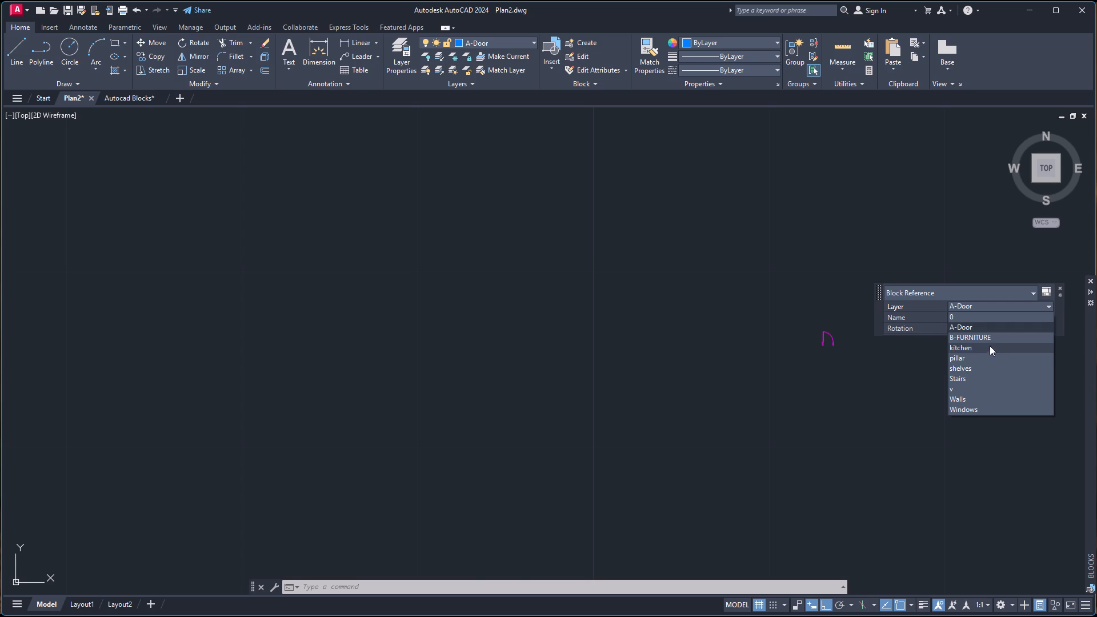
click(984, 327)
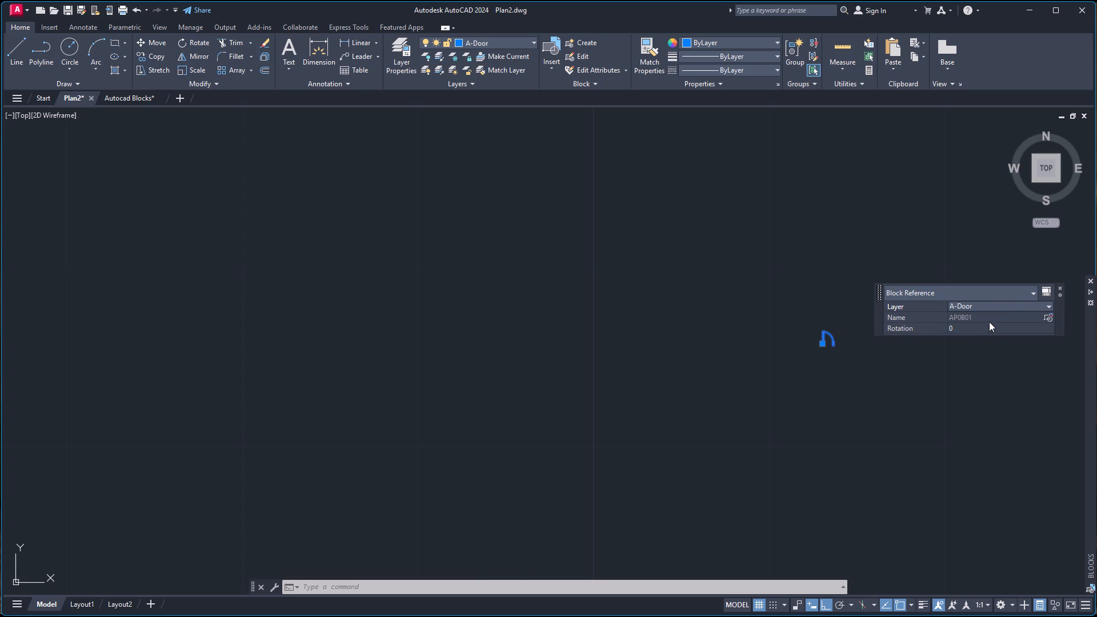
click(1062, 286)
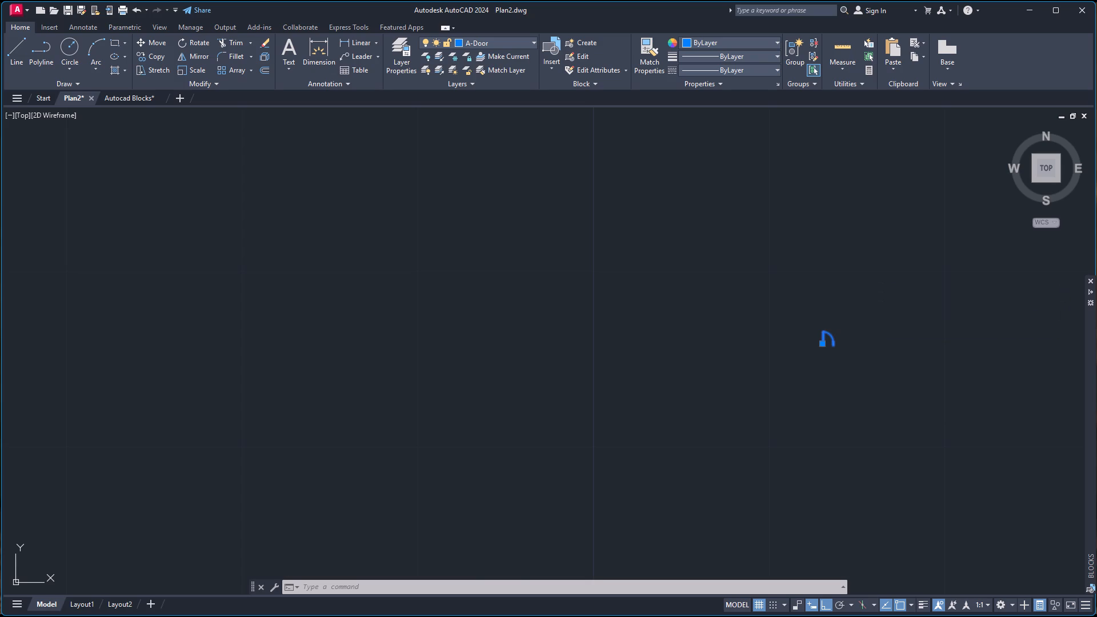
Scale the pasted door block up freehand from its lower-left corner, using a scale distance of about 3 1/2".
scroll(765, 331, up, 5)
scroll(876, 343, down, 2)
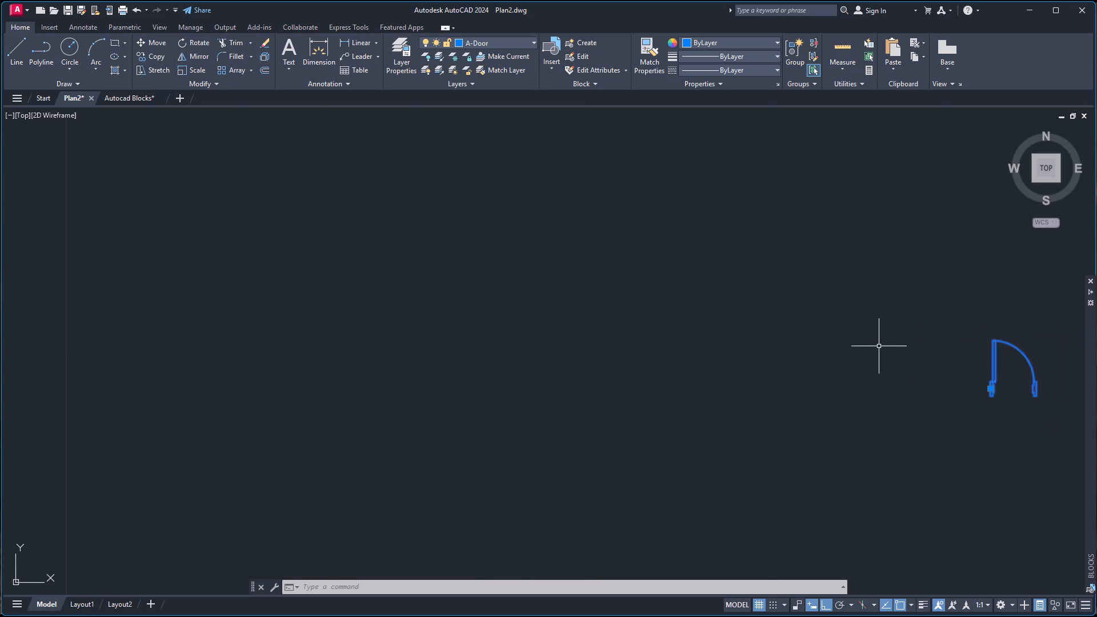
scroll(879, 346, down, 1)
scroll(995, 363, up, 4)
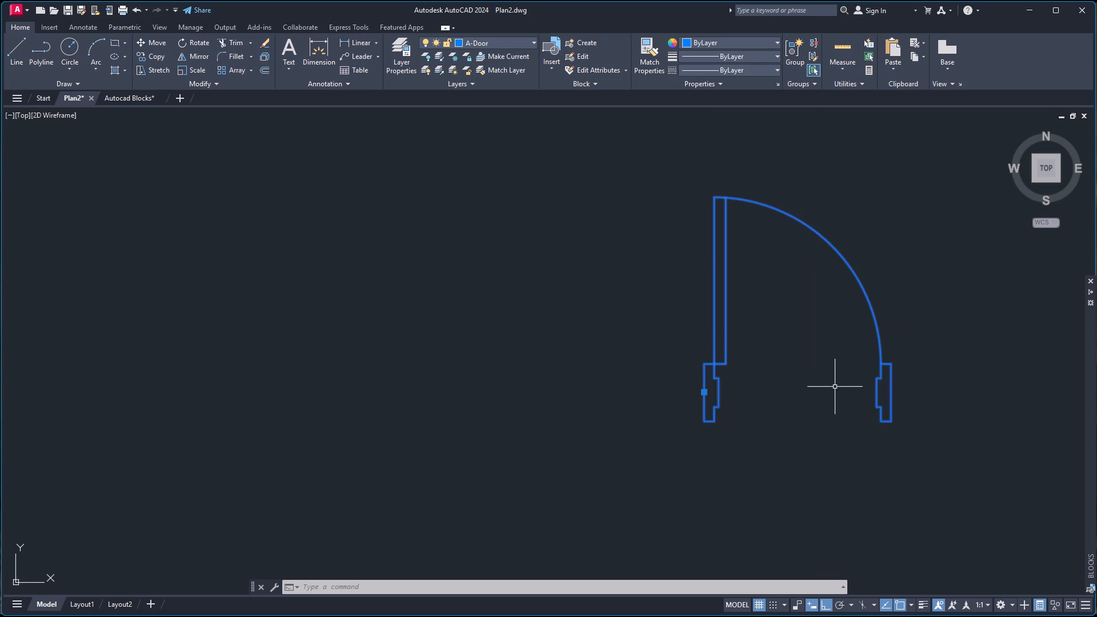
text(sc)
key(Return)
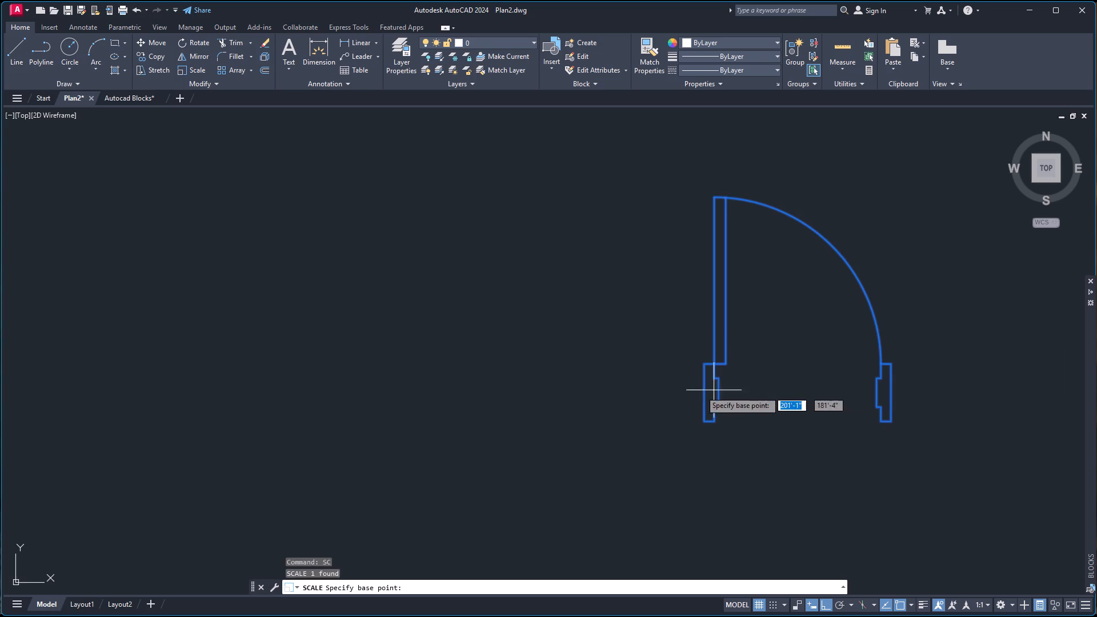
click(702, 423)
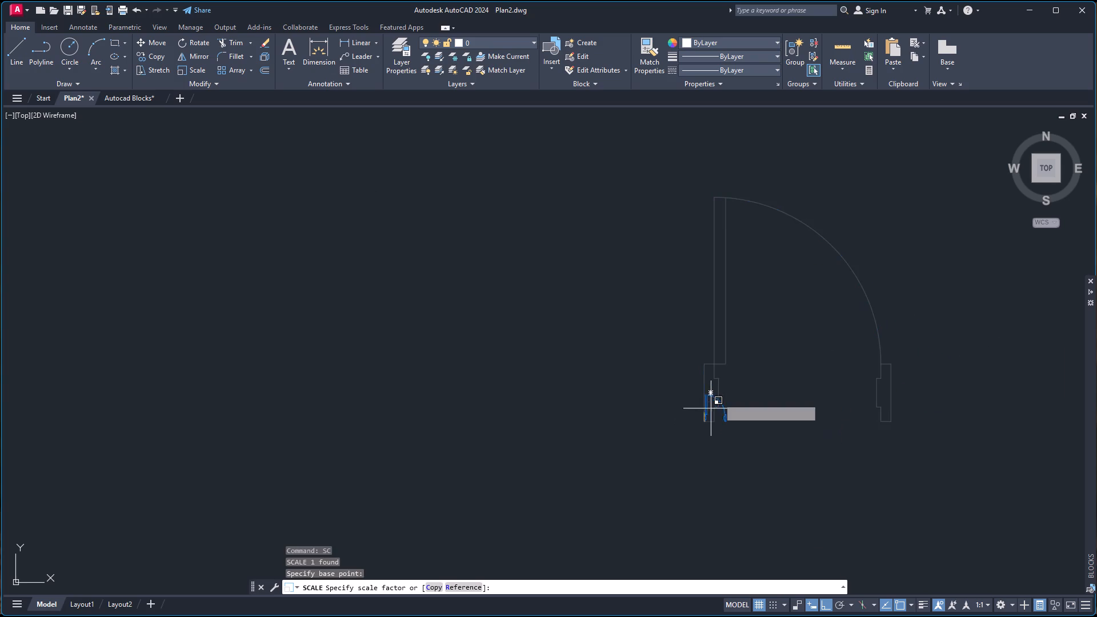
scroll(735, 387, down, 6)
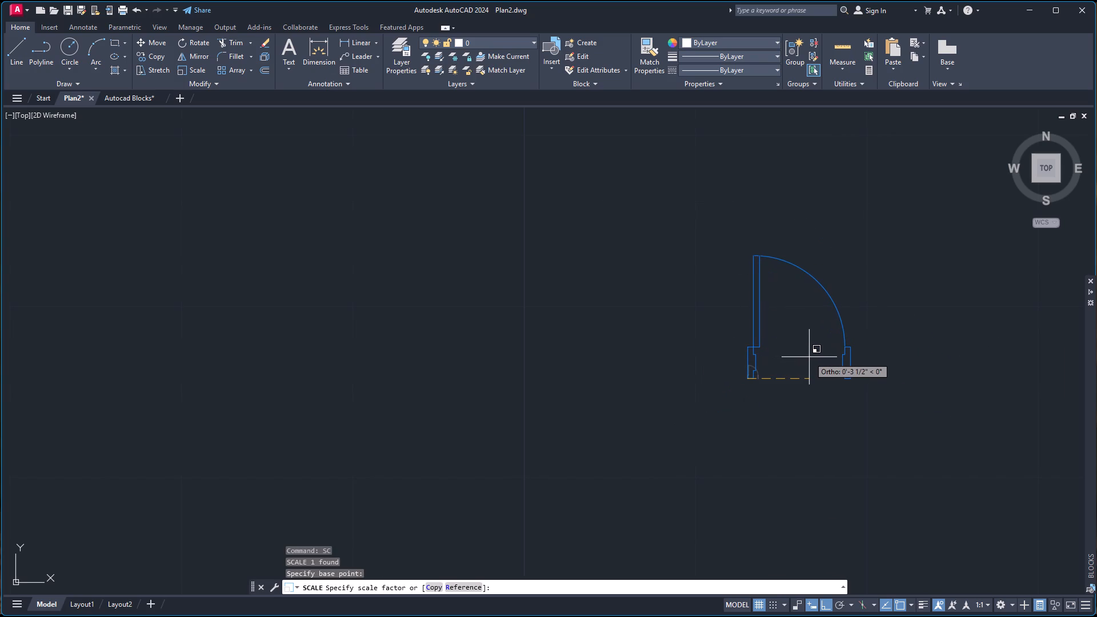
click(808, 357)
Rotate the enlarged door block 90° counterclockwise about its lower-left corner.
scroll(720, 370, down, 5)
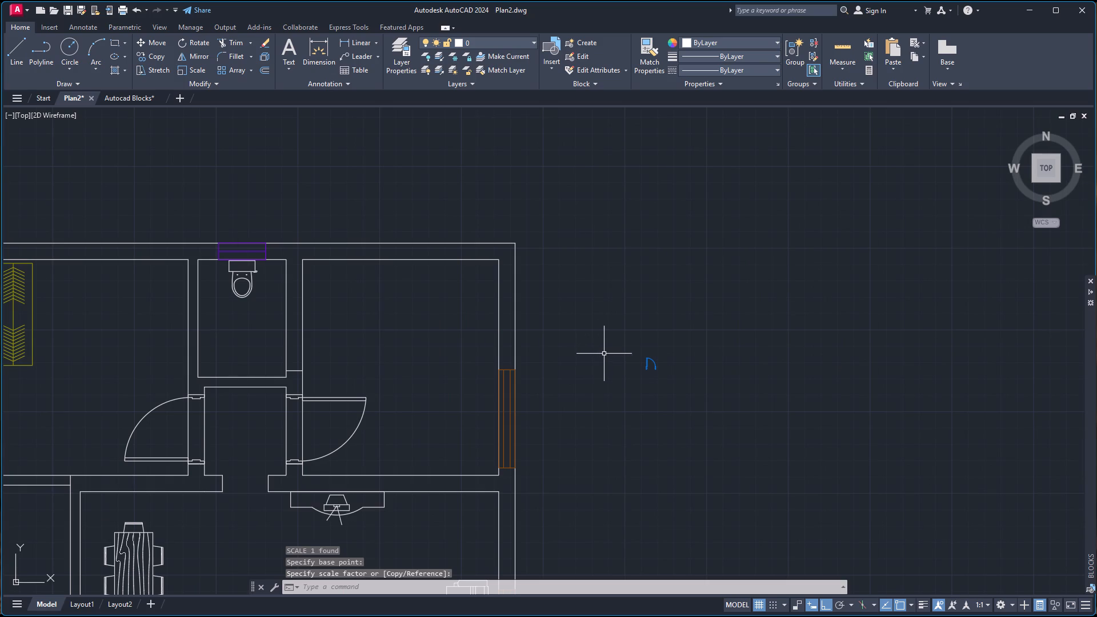
scroll(639, 354, up, 2)
click(645, 354)
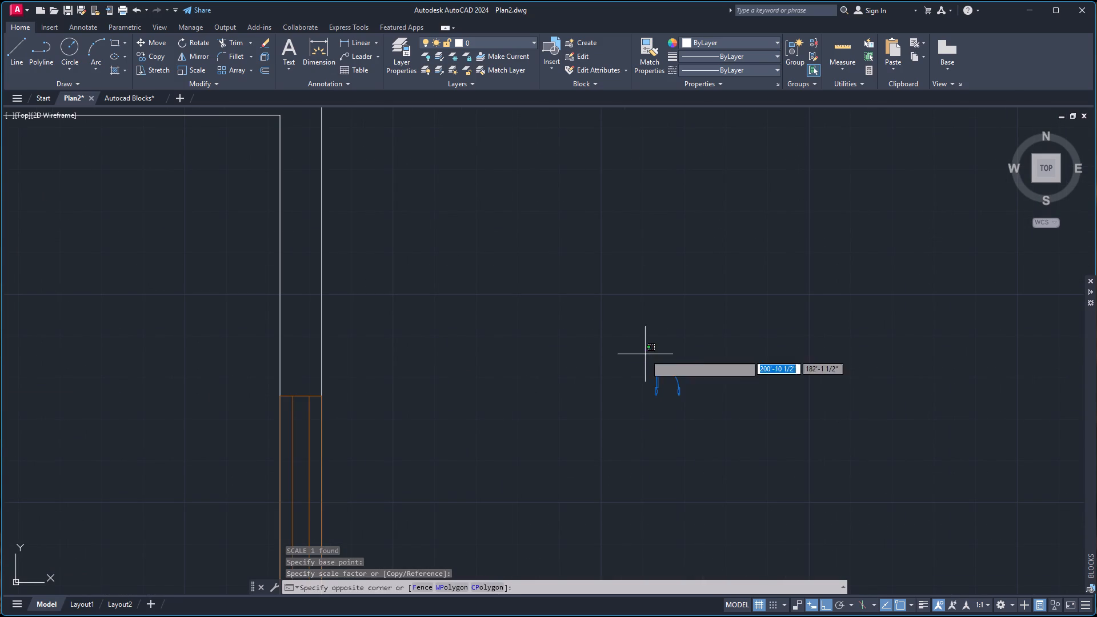
click(689, 416)
text(ro)
key(Return)
scroll(654, 399, up, 3)
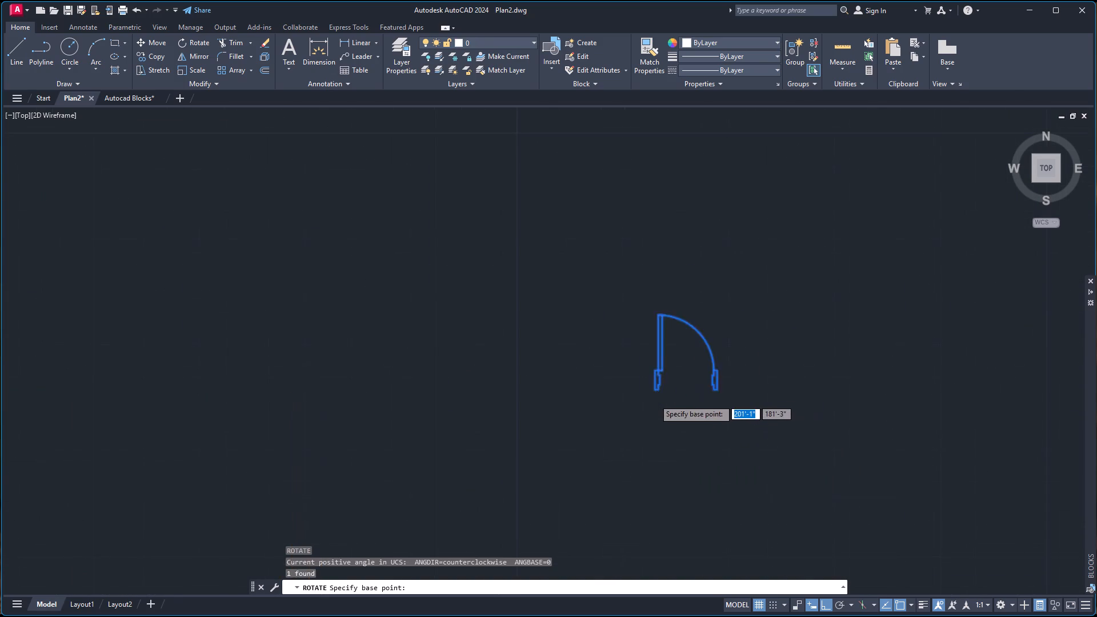
click(652, 384)
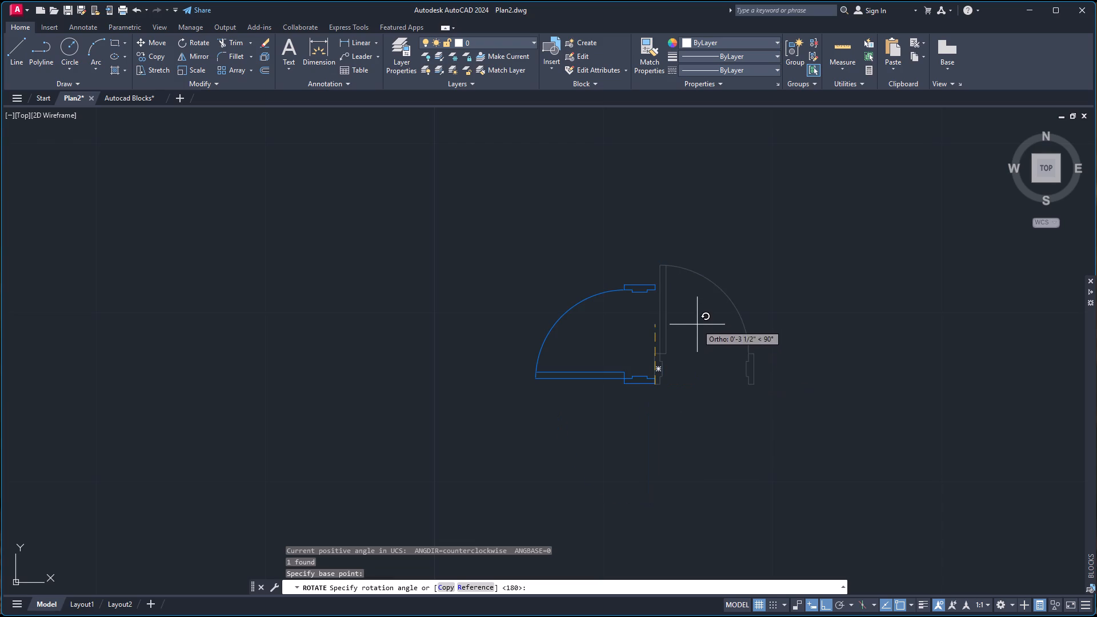
click(695, 324)
Copy the rotated door block from its lower-right corner to the east corner of the north bathroom's wall opening.
click(653, 382)
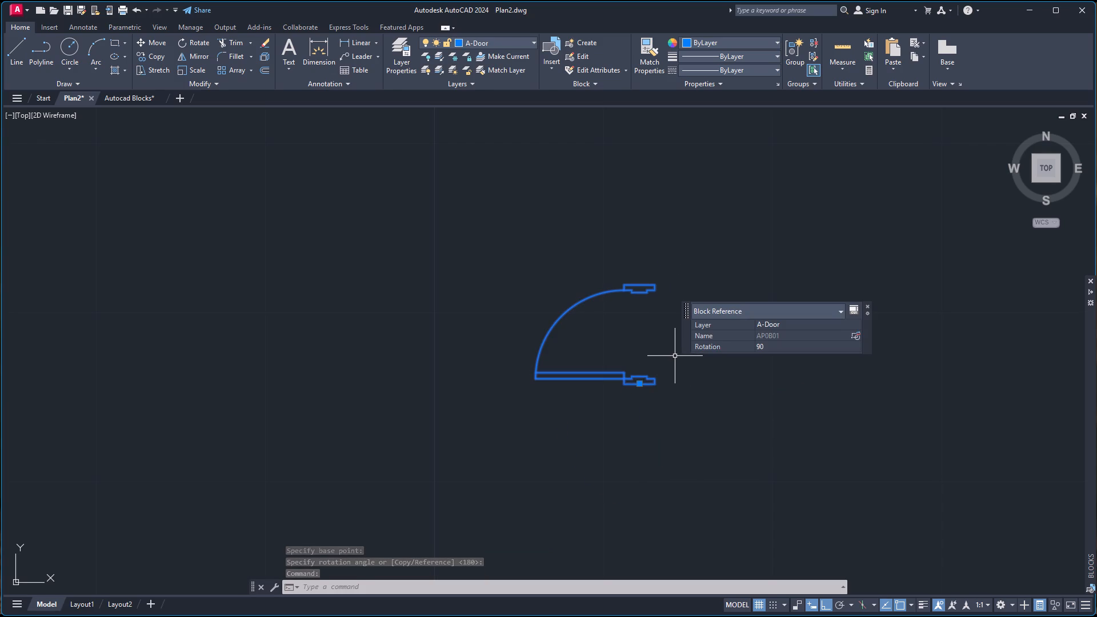
key(c)
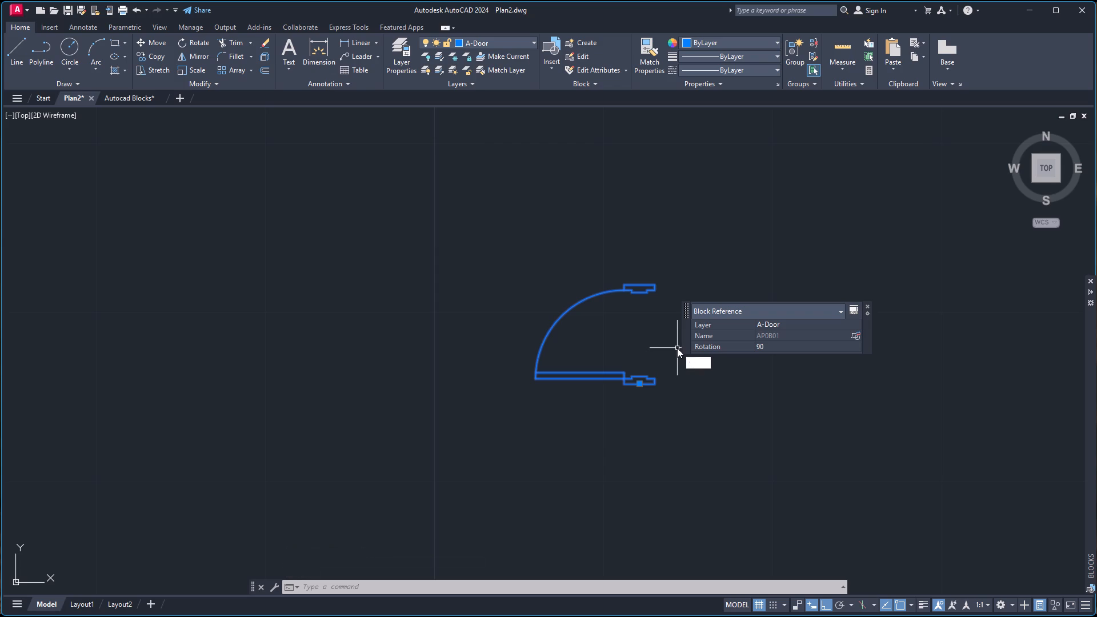
key(o)
key(Return)
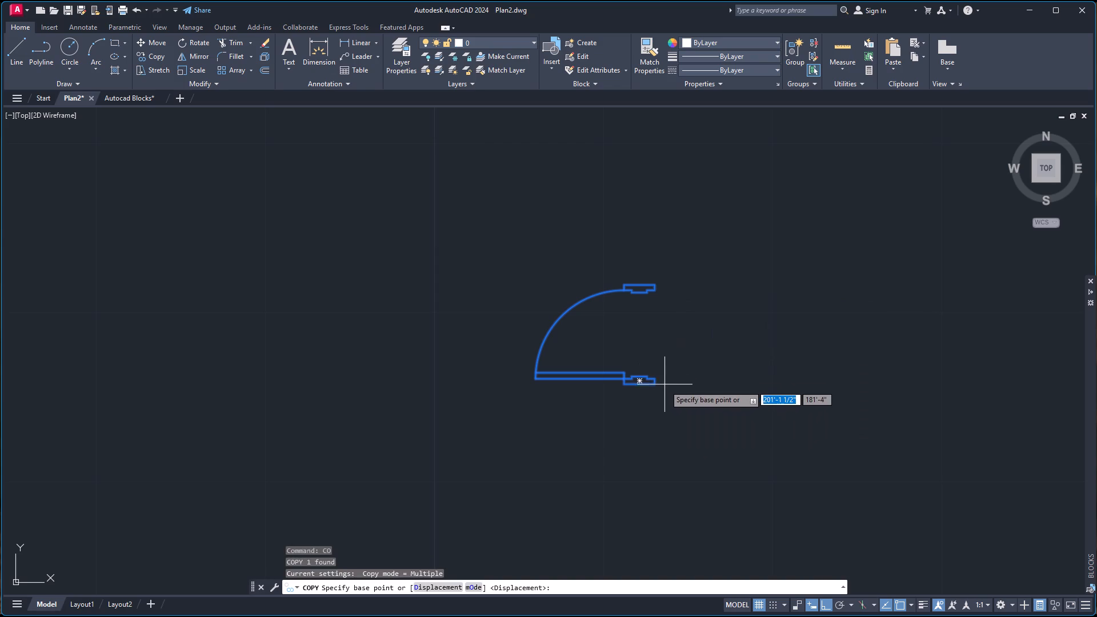
click(656, 386)
scroll(308, 334, down, 5)
scroll(141, 337, down, 2)
scroll(73, 343, down, 2)
scroll(63, 333, up, 5)
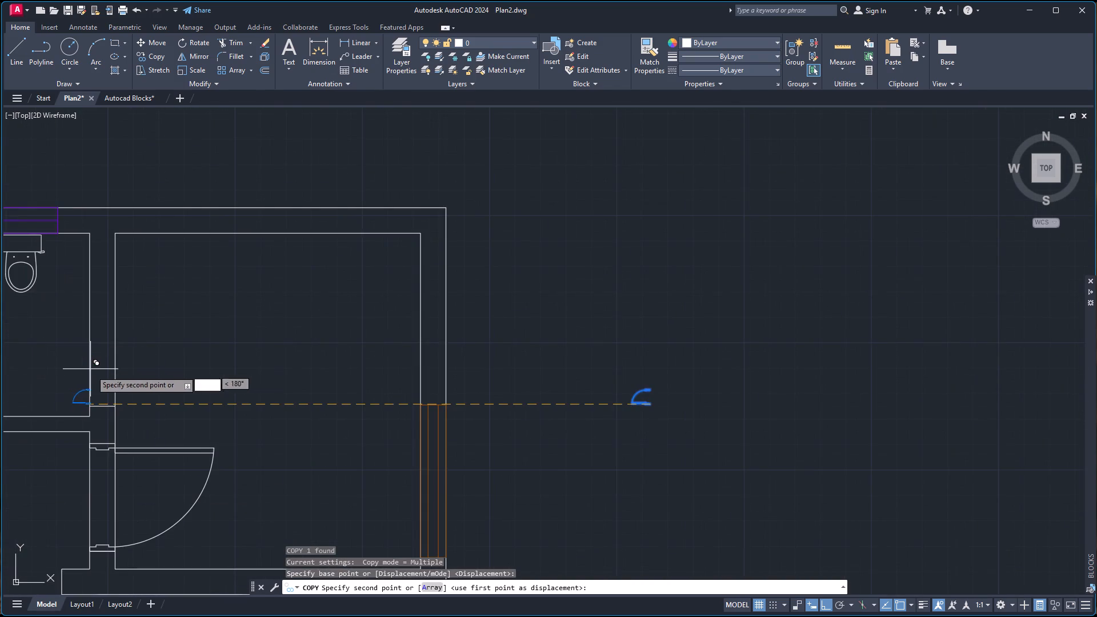
scroll(91, 372, up, 5)
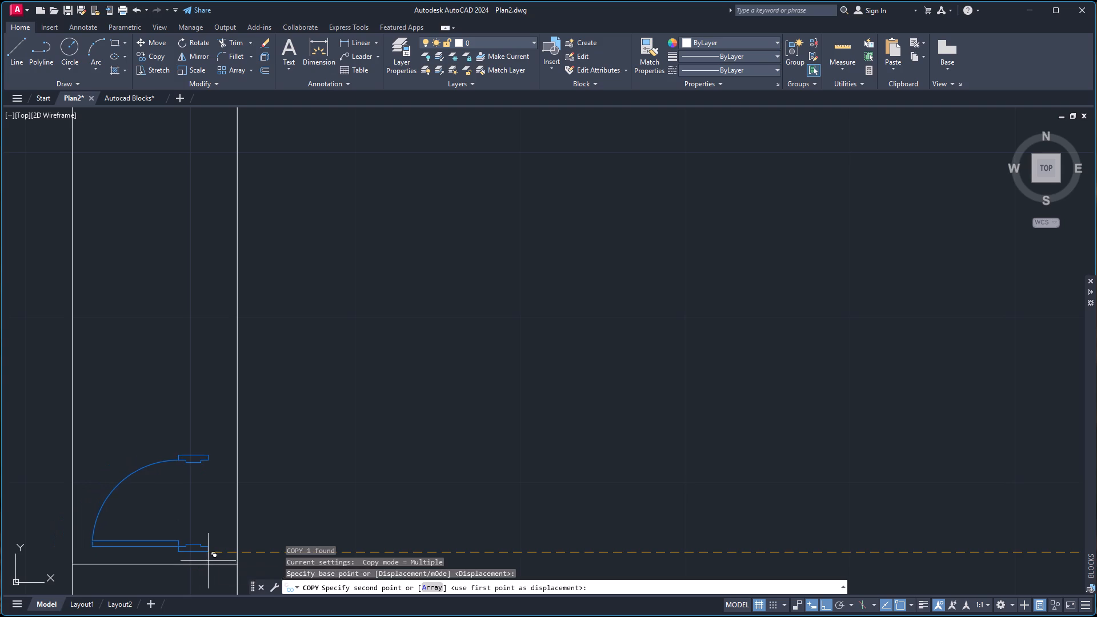
click(237, 565)
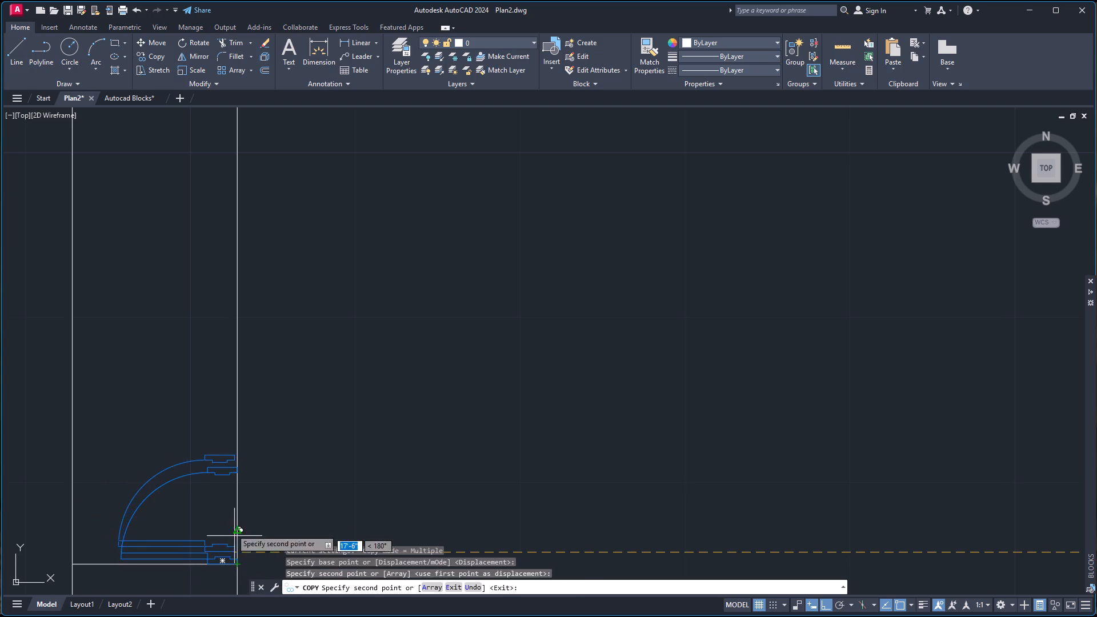
key(Escape)
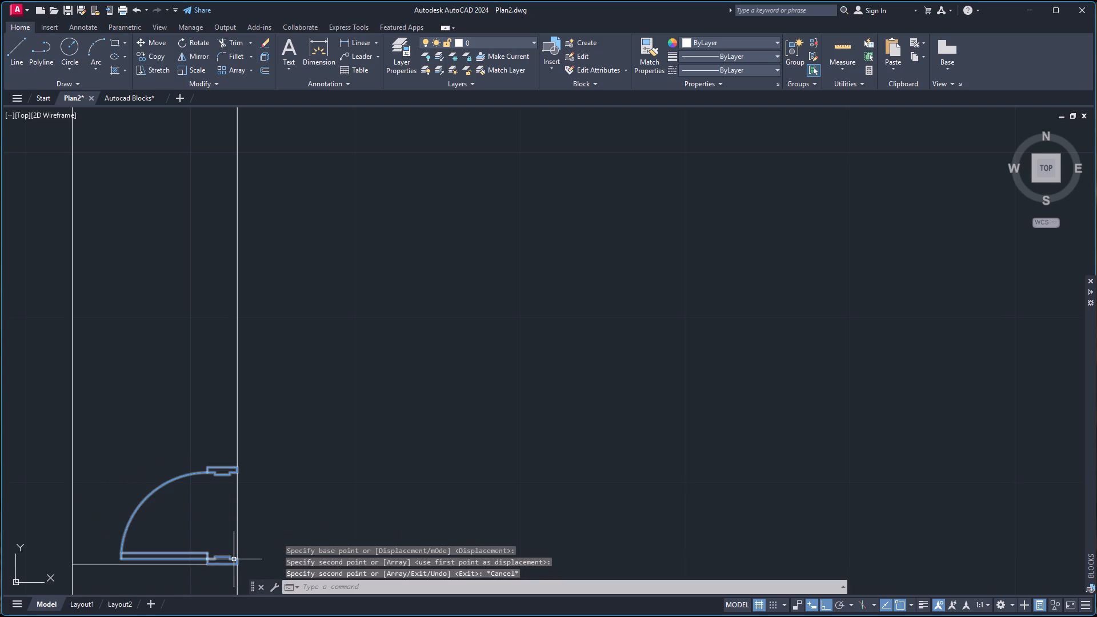
Scale up the copied bathroom door about its lower-right corner, using a scale distance of about 1'-7 1/2", to fit the wall thickness.
click(234, 559)
text(sc)
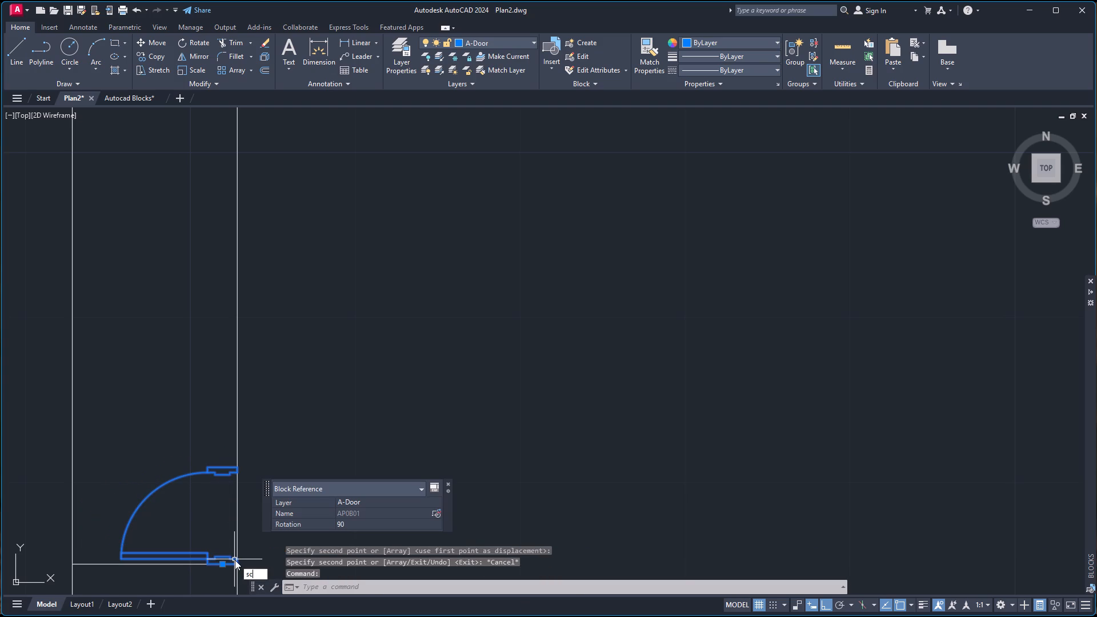
key(Return)
scroll(79, 468, down, 4)
scroll(38, 498, down, 2)
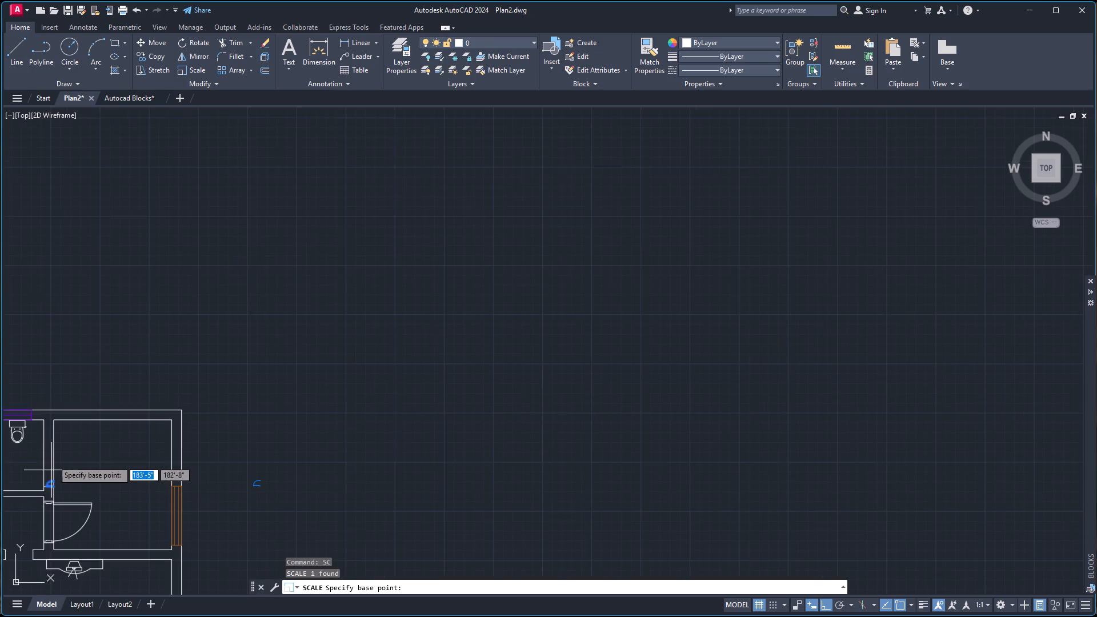
scroll(22, 468, up, 6)
scroll(191, 451, down, 6)
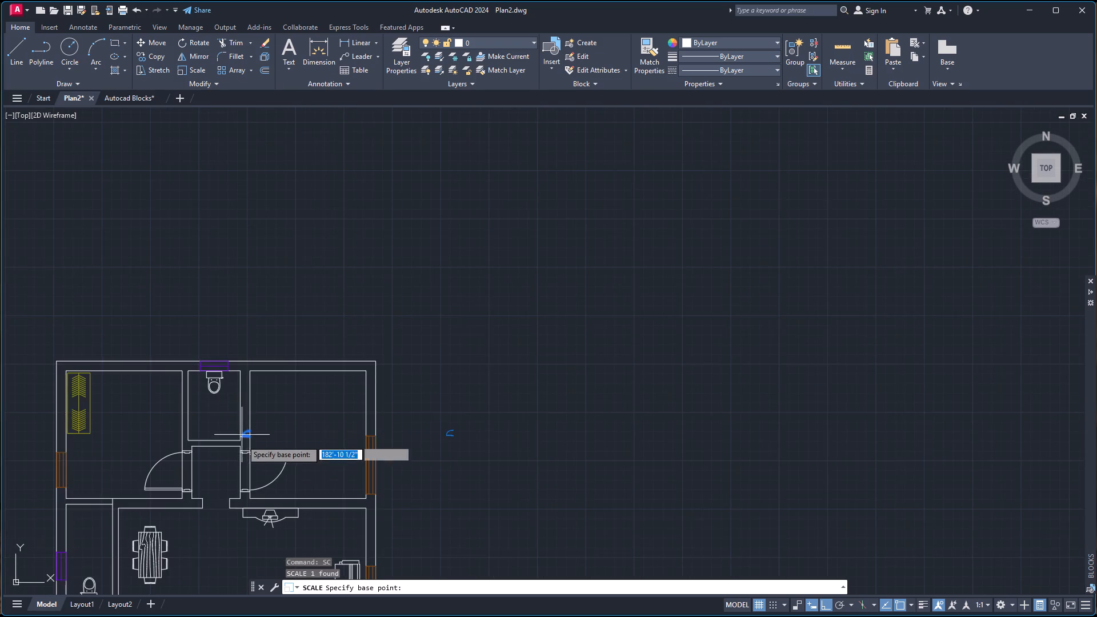
scroll(235, 460, up, 6)
scroll(357, 181, up, 1)
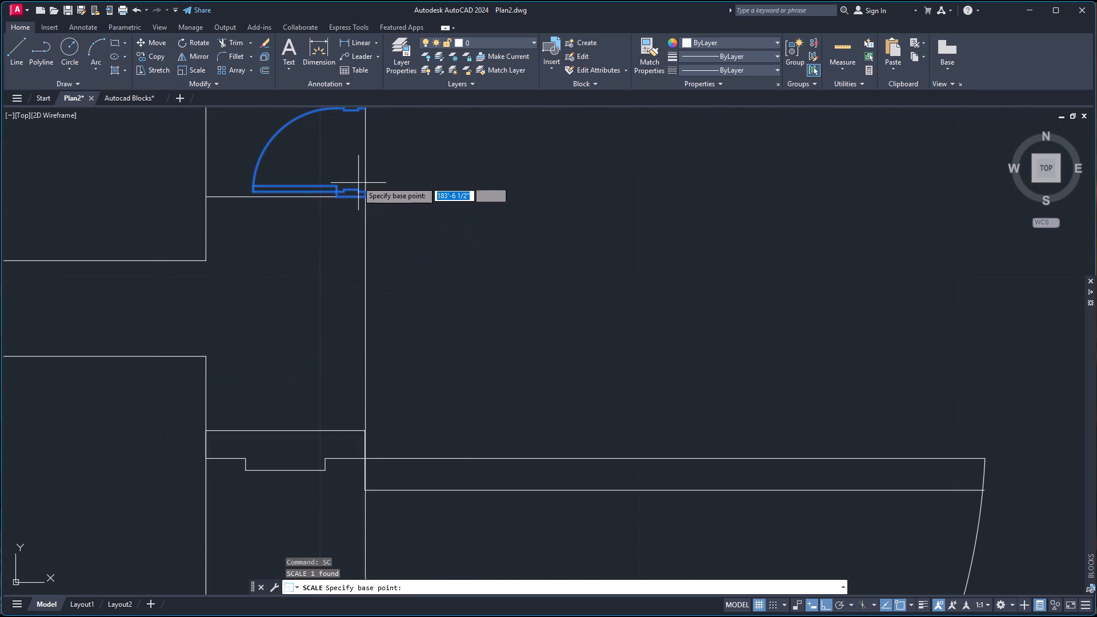
scroll(357, 180, up, 1)
click(376, 223)
scroll(337, 231, down, 2)
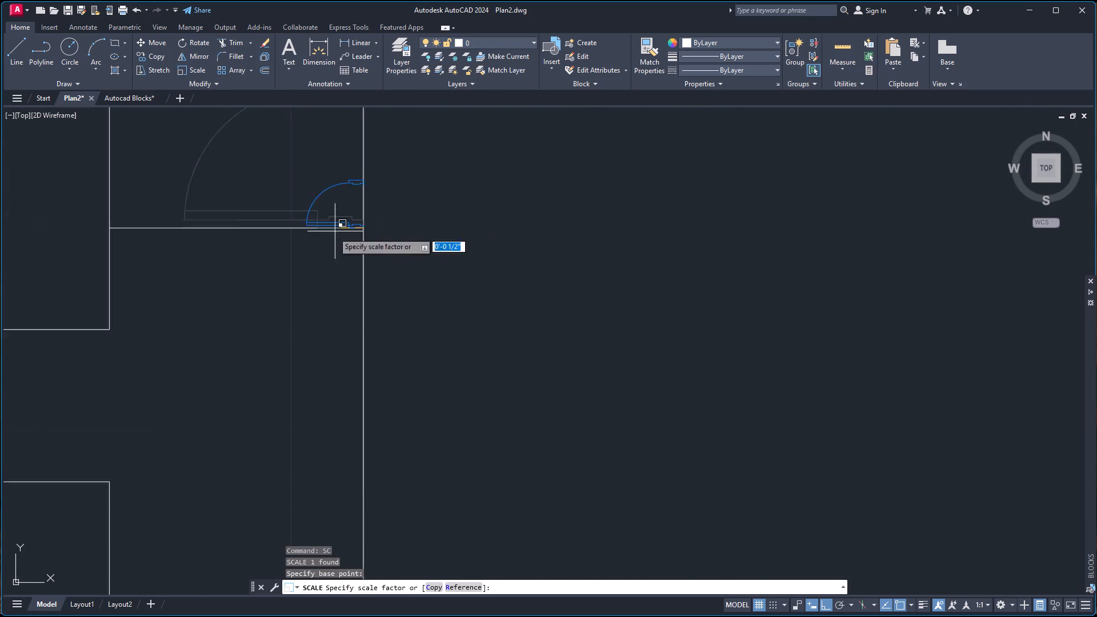
scroll(331, 233, down, 4)
scroll(284, 240, down, 1)
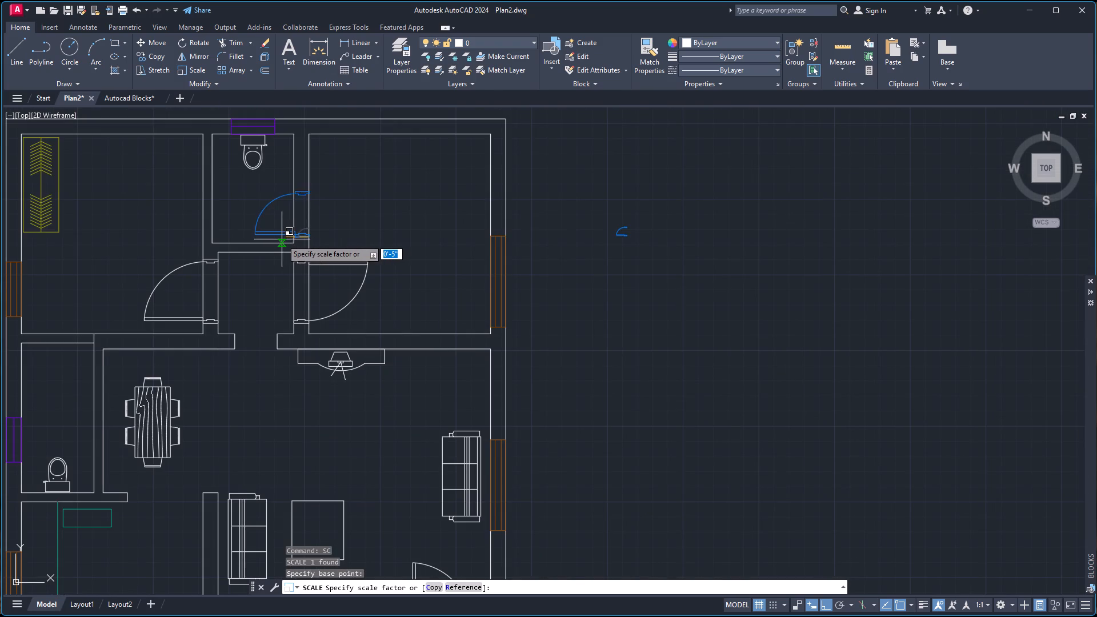
scroll(283, 237, up, 5)
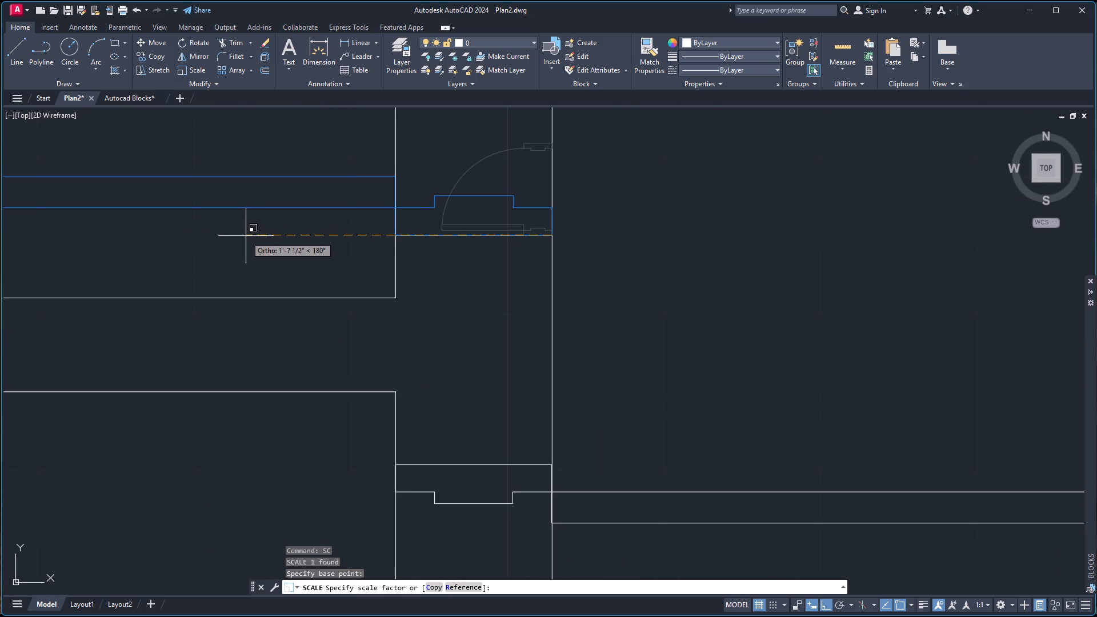
click(247, 236)
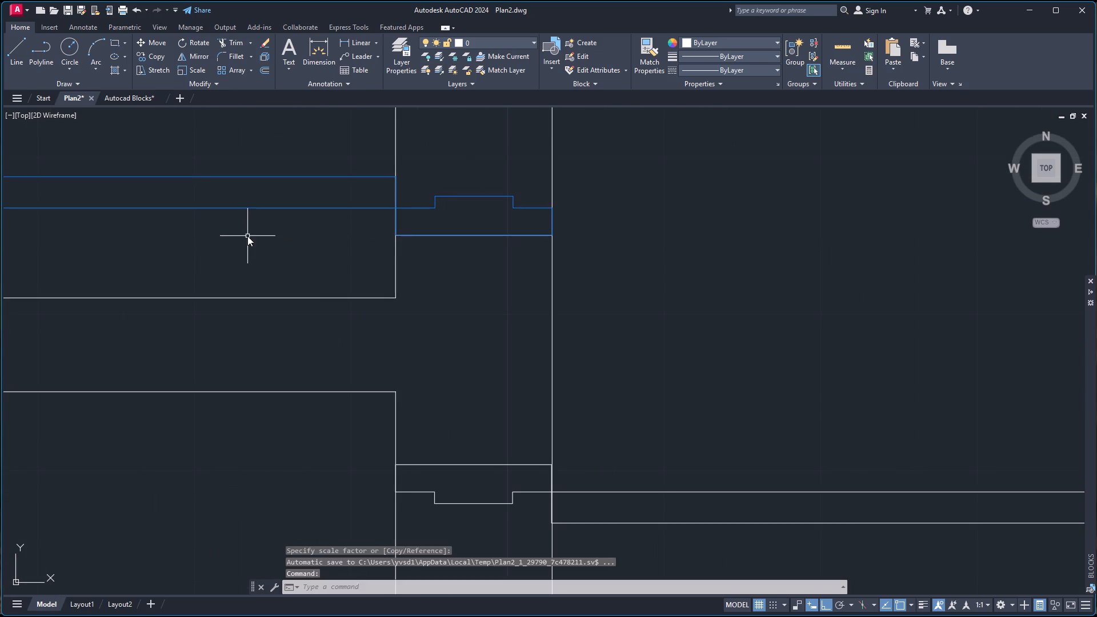
Erase the leftover small door block outside the plan's east wall.
scroll(275, 228, down, 4)
scroll(313, 182, down, 2)
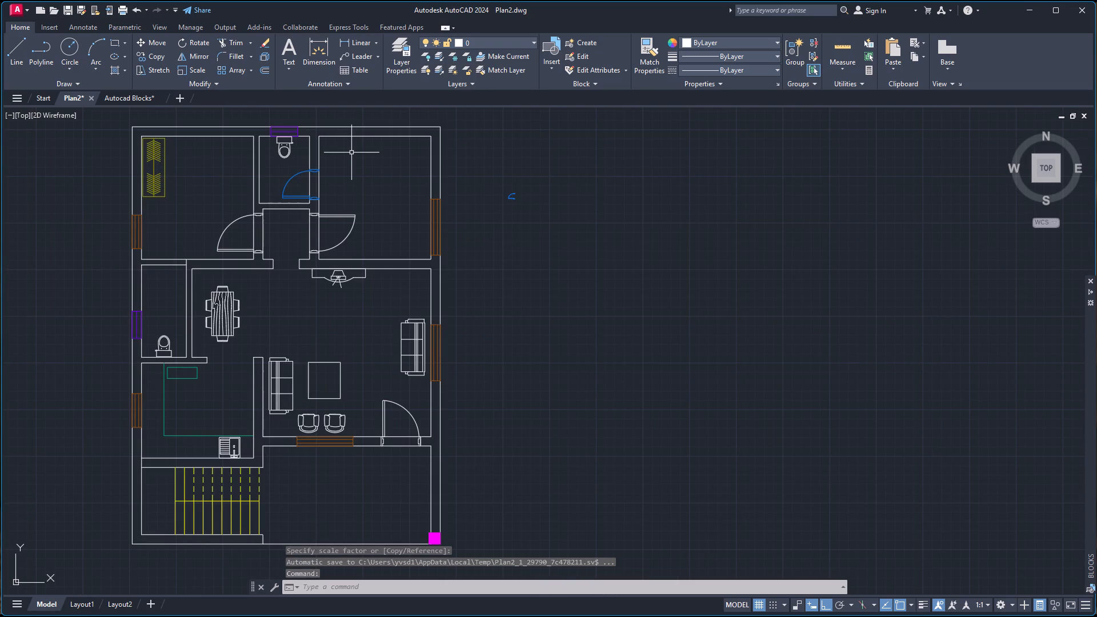
scroll(354, 153, down, 1)
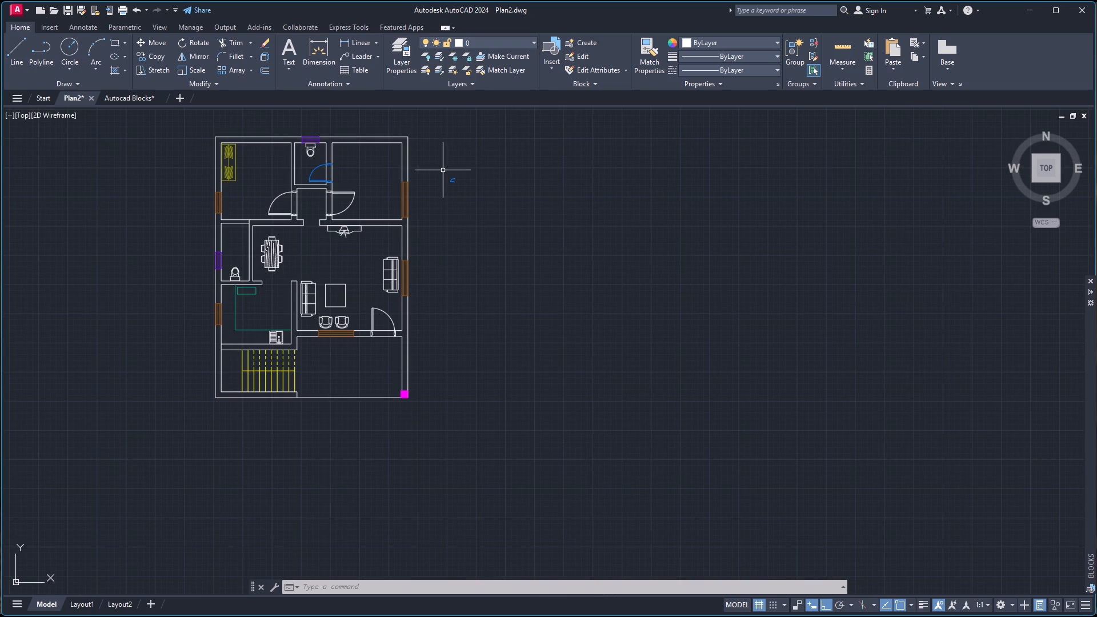
click(440, 170)
click(485, 207)
key(Delete)
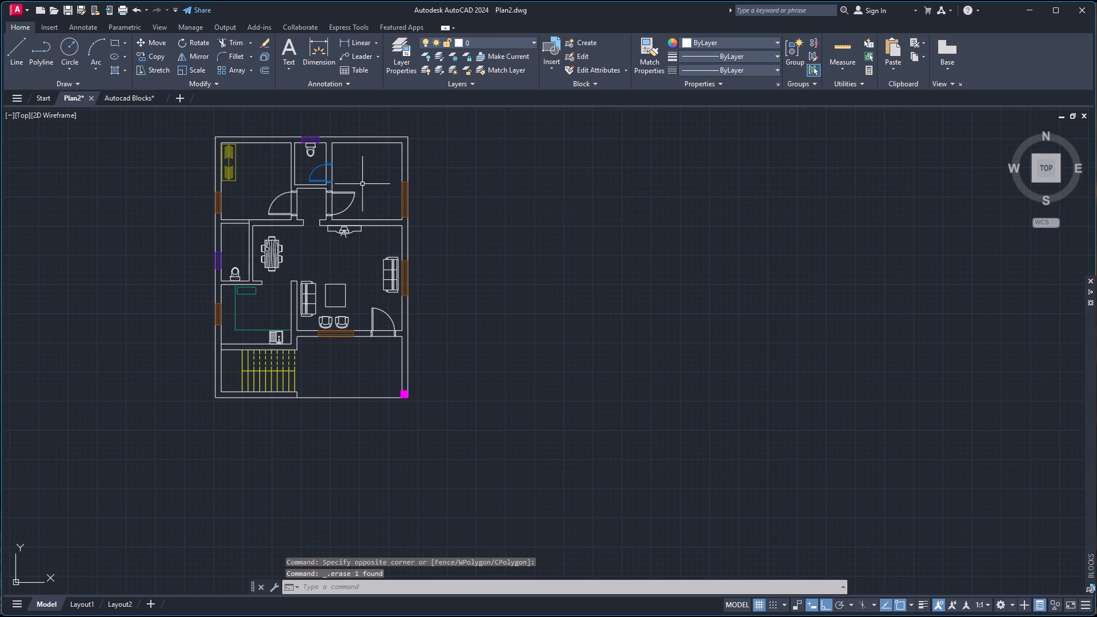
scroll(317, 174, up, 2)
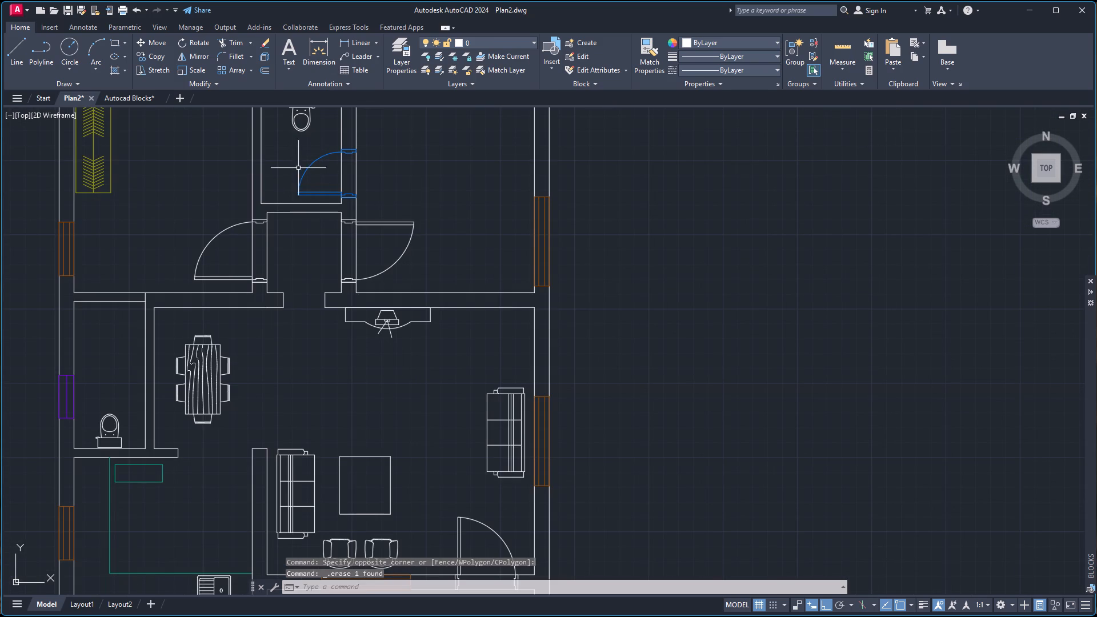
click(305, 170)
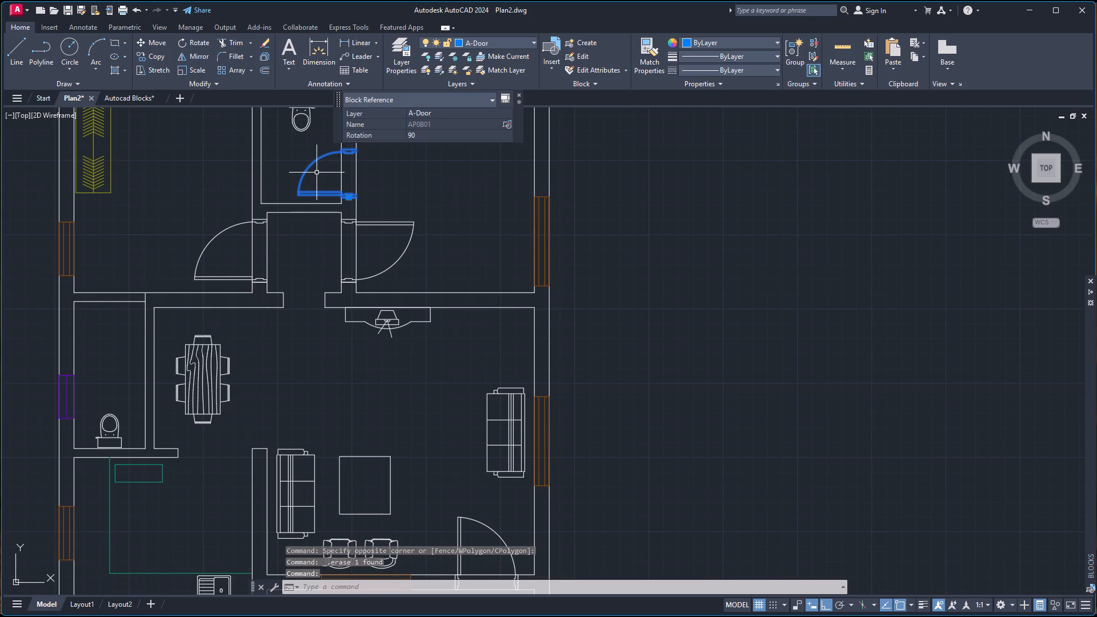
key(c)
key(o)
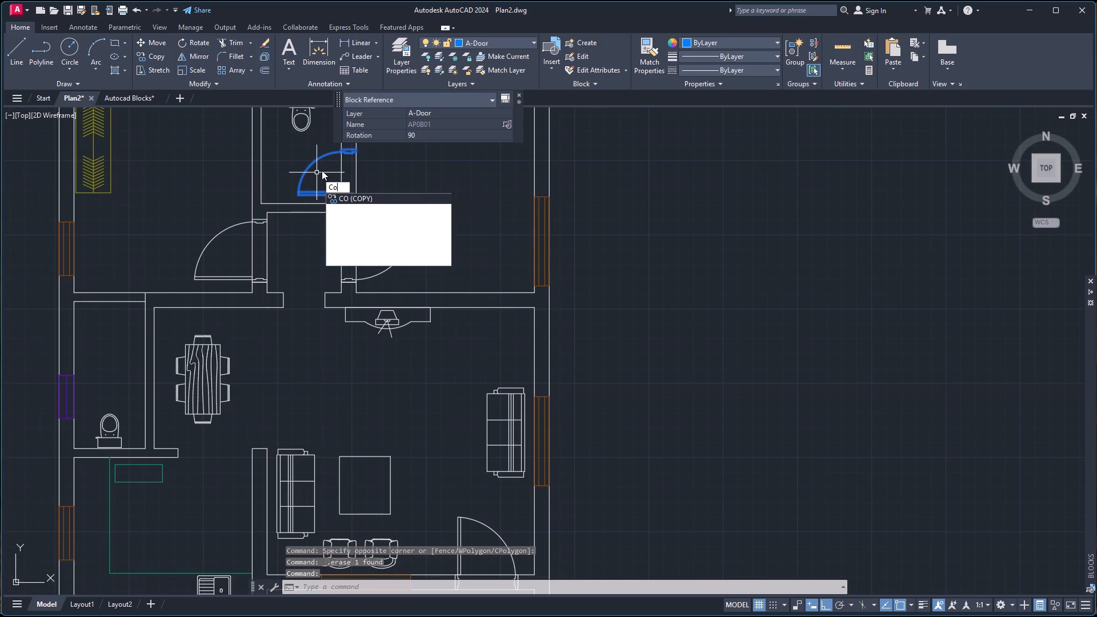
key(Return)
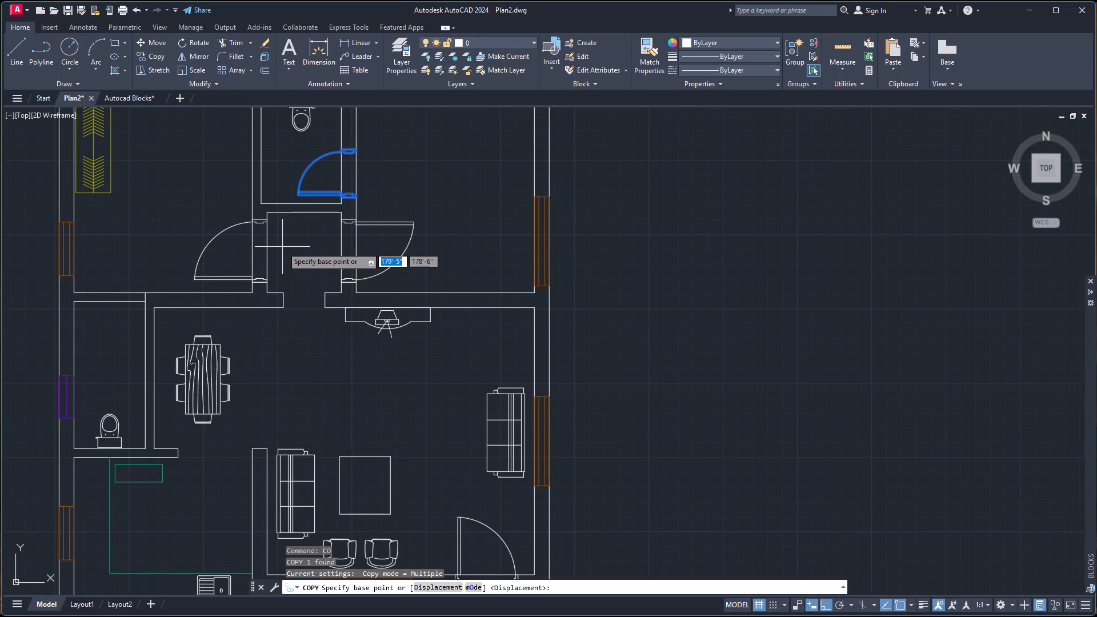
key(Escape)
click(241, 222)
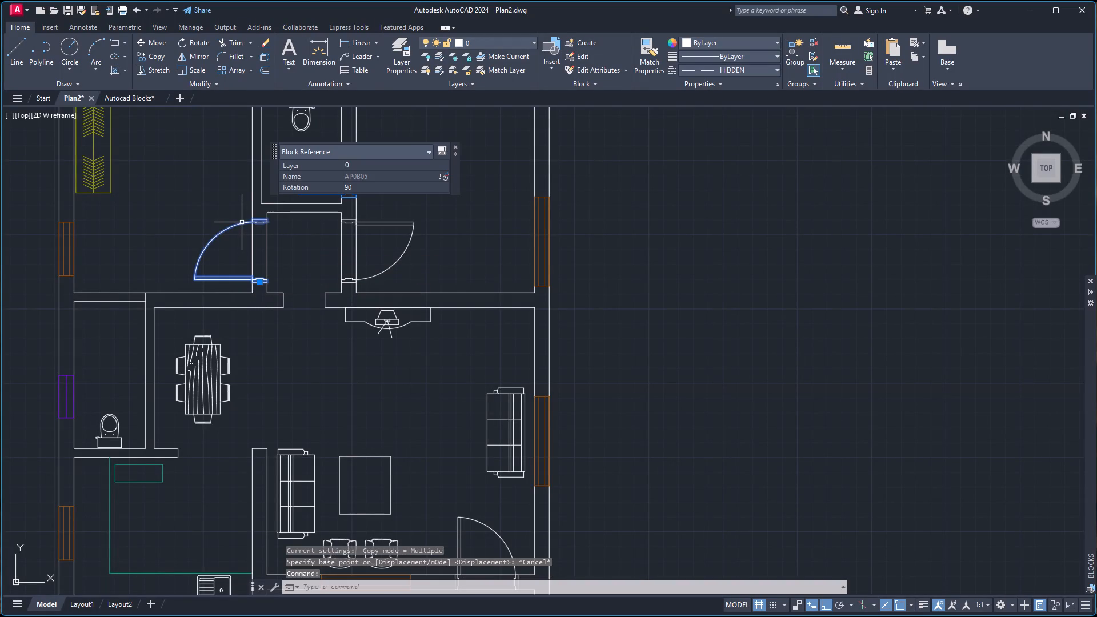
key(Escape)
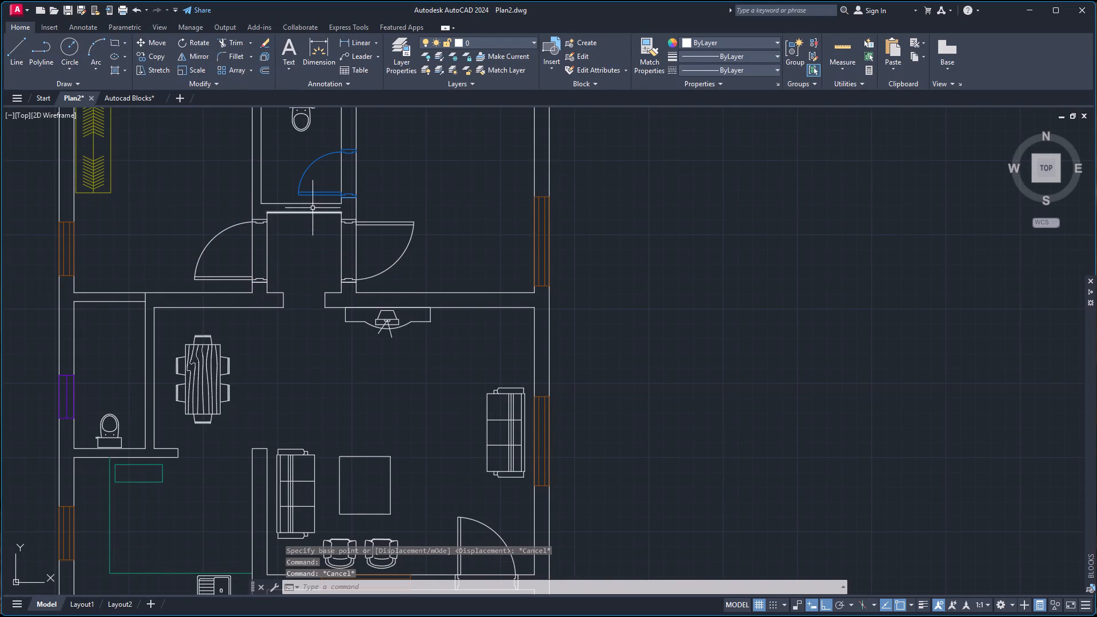
Copy the north bathroom's door block from its lower-right corner straight west into the northwest bedroom.
click(314, 192)
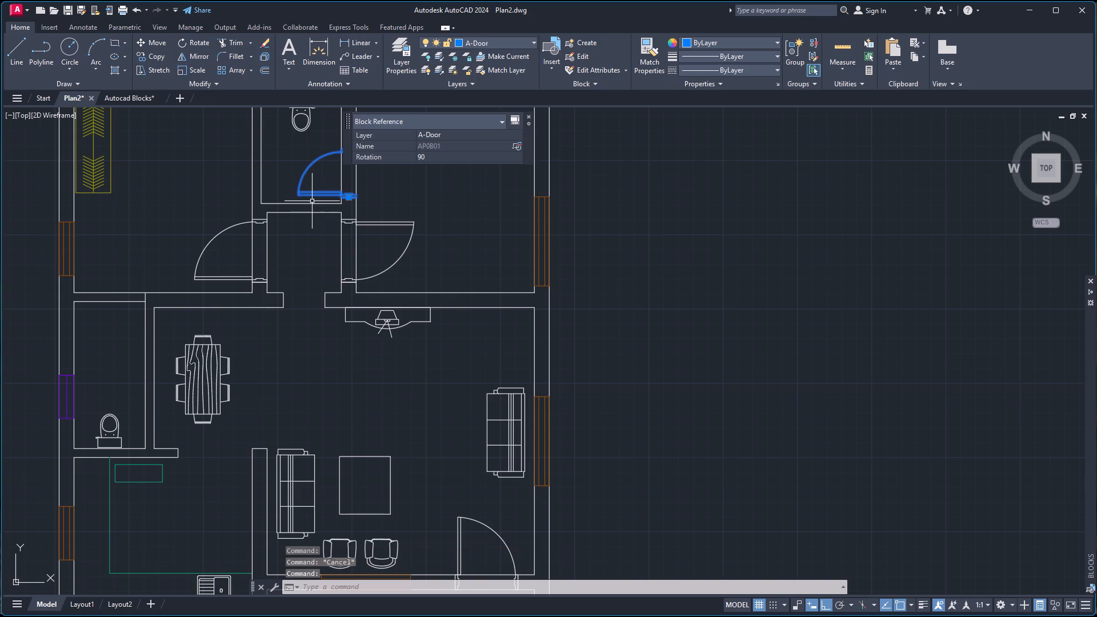
key(c)
key(o)
key(Return)
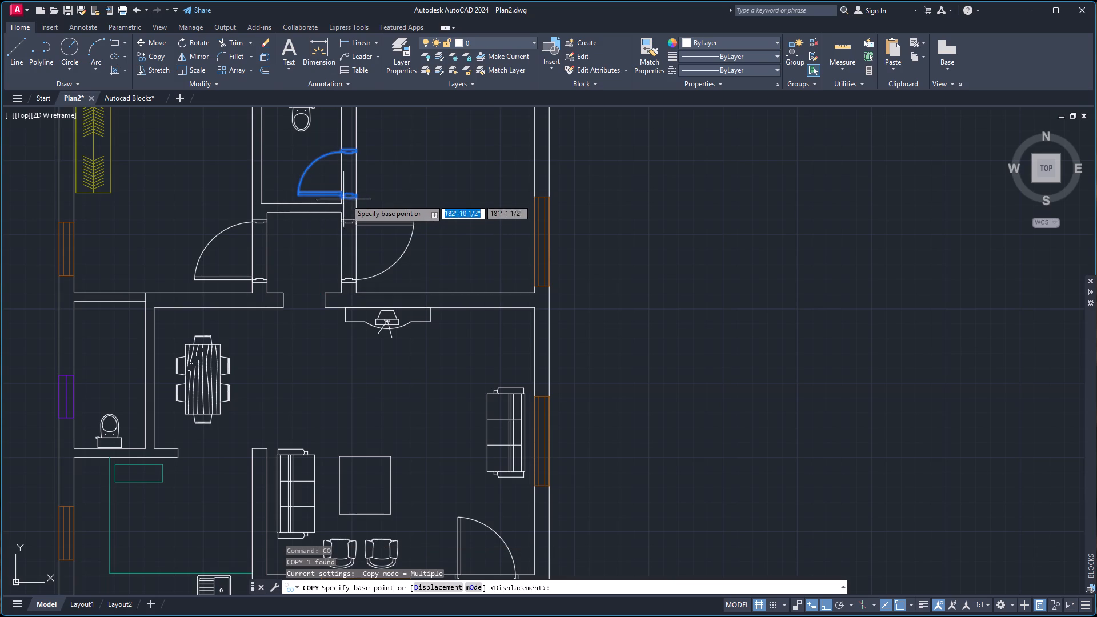
click(355, 199)
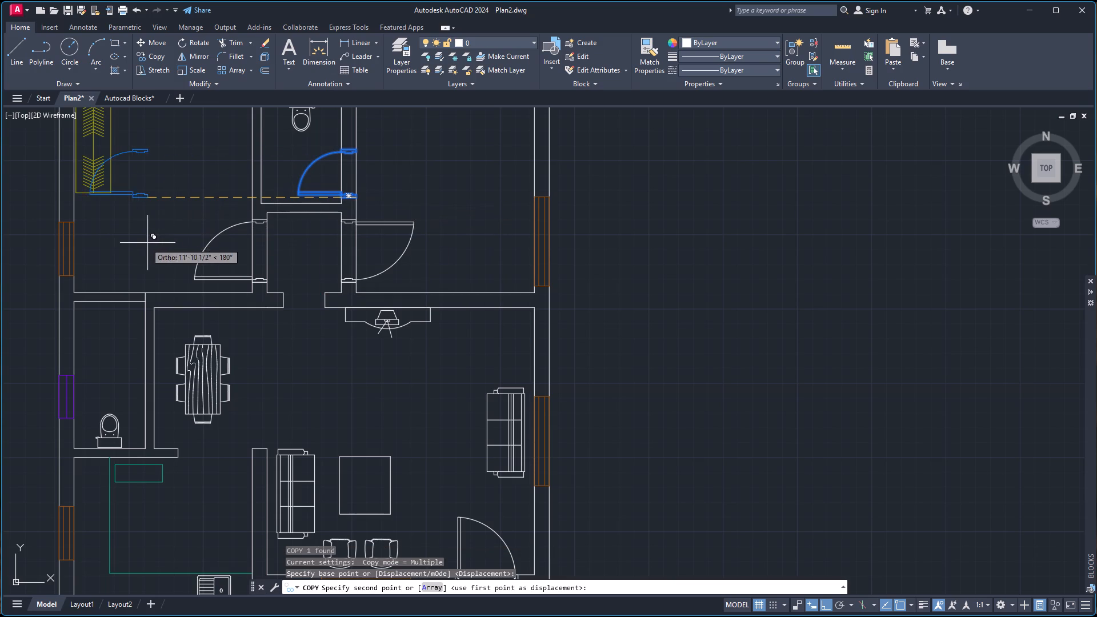
click(181, 234)
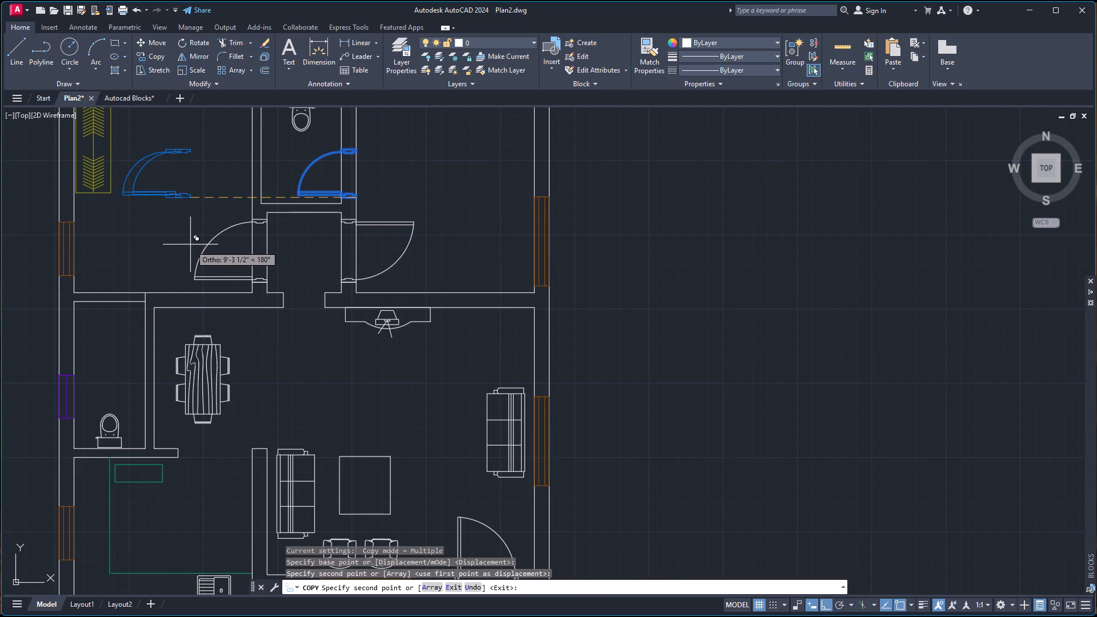
key(Escape)
Rotate the door copy in the northwest bedroom 90° counterclockwise about its lower-right corner.
click(180, 198)
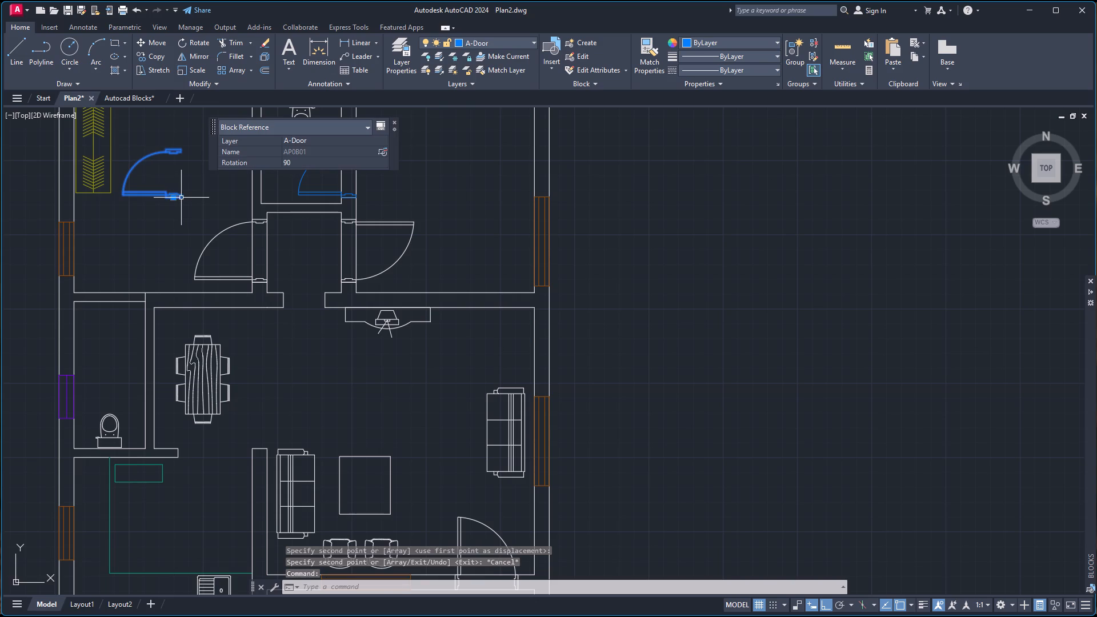
key(r)
key(o)
key(Return)
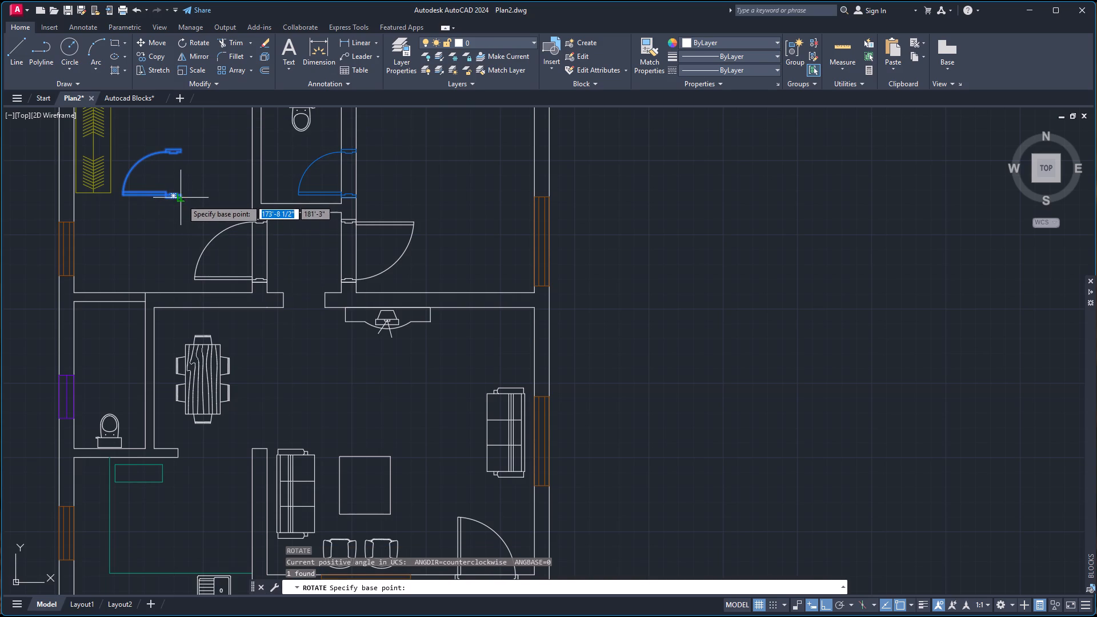
click(182, 199)
click(189, 164)
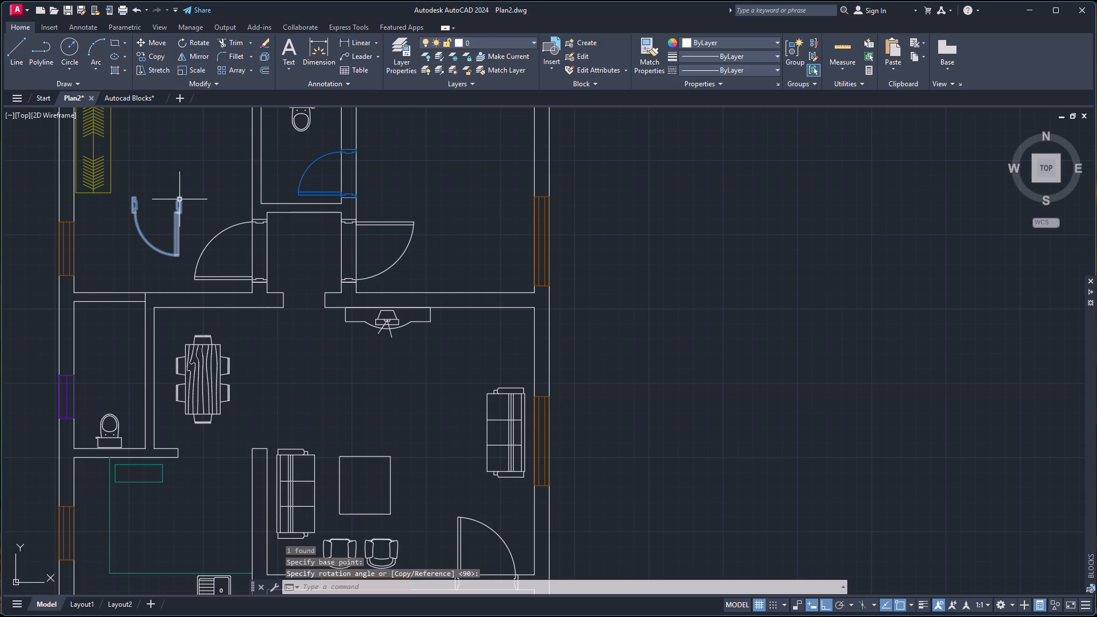
Copy the rotated door in the northwest bedroom by its upper-right corner into the west bathroom's north wall, at the bathroom's northeast corner.
click(179, 199)
key(c)
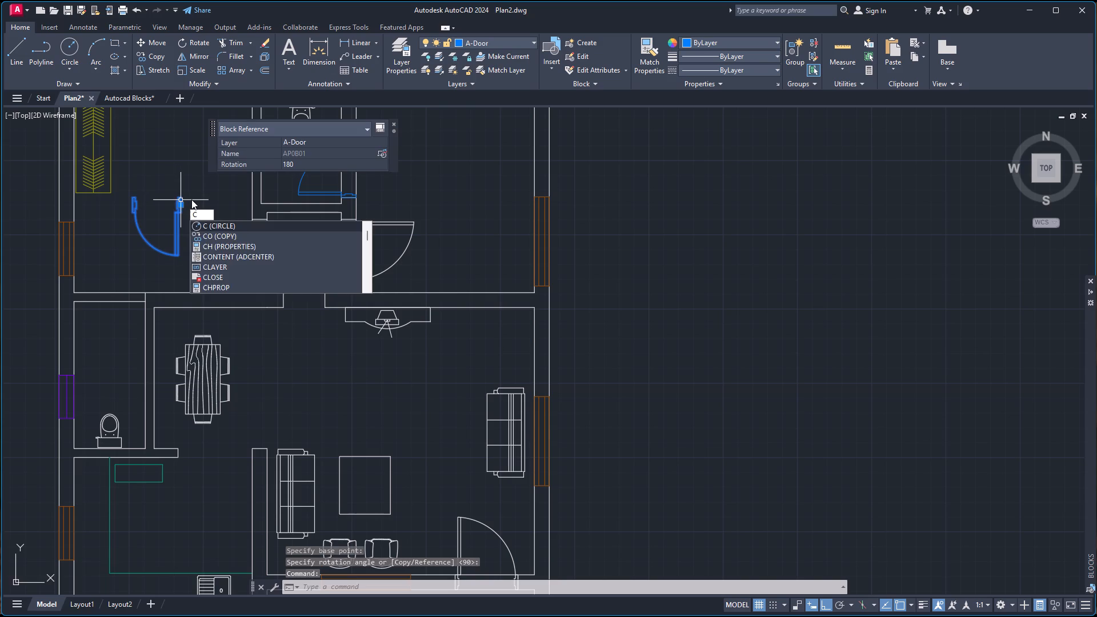
key(o)
key(Return)
scroll(189, 194, up, 2)
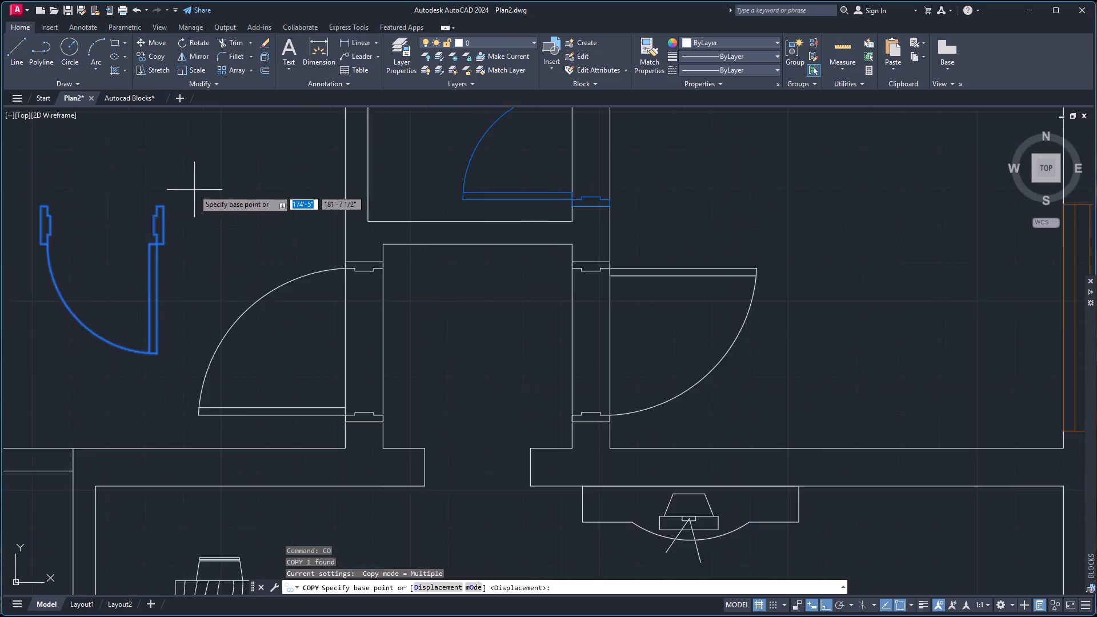
scroll(193, 190, up, 1)
click(143, 217)
scroll(143, 221, down, 4)
scroll(119, 297, up, 3)
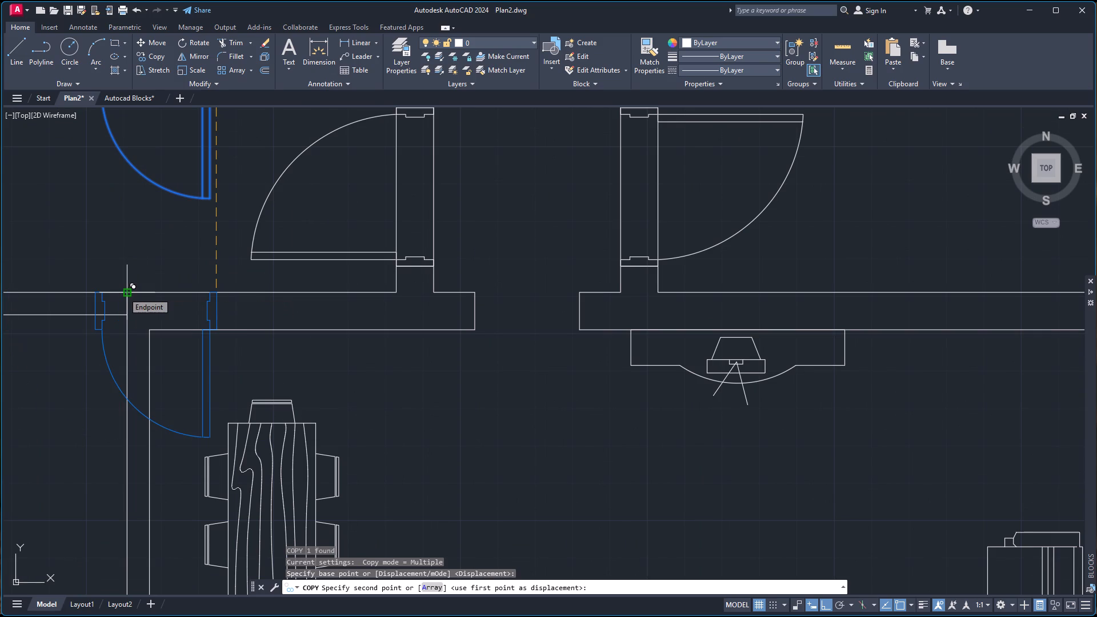
click(123, 293)
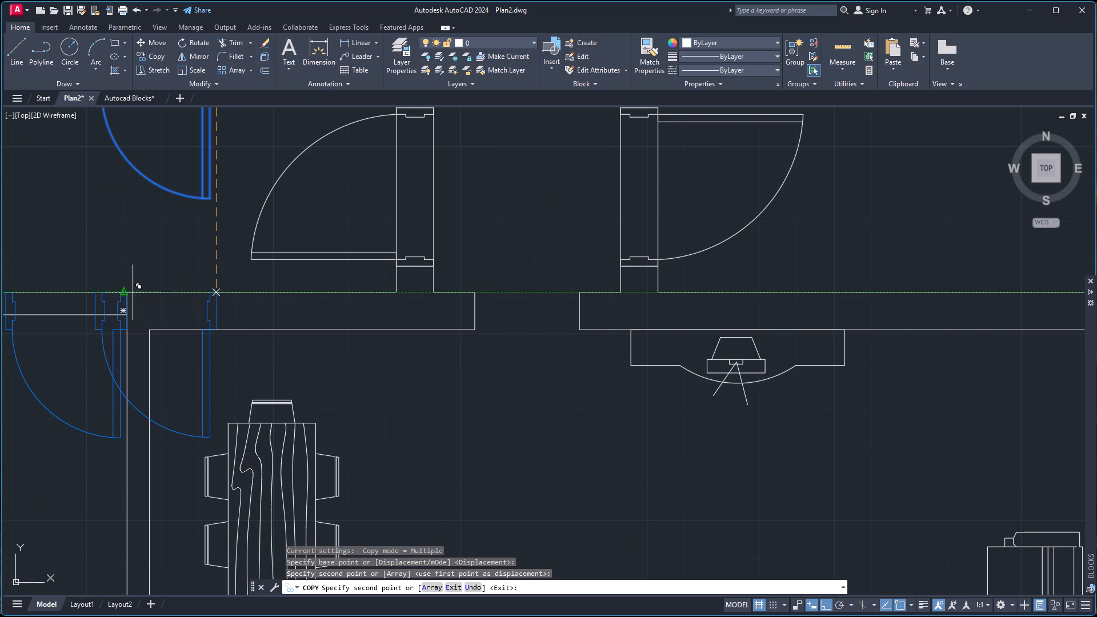
key(Escape)
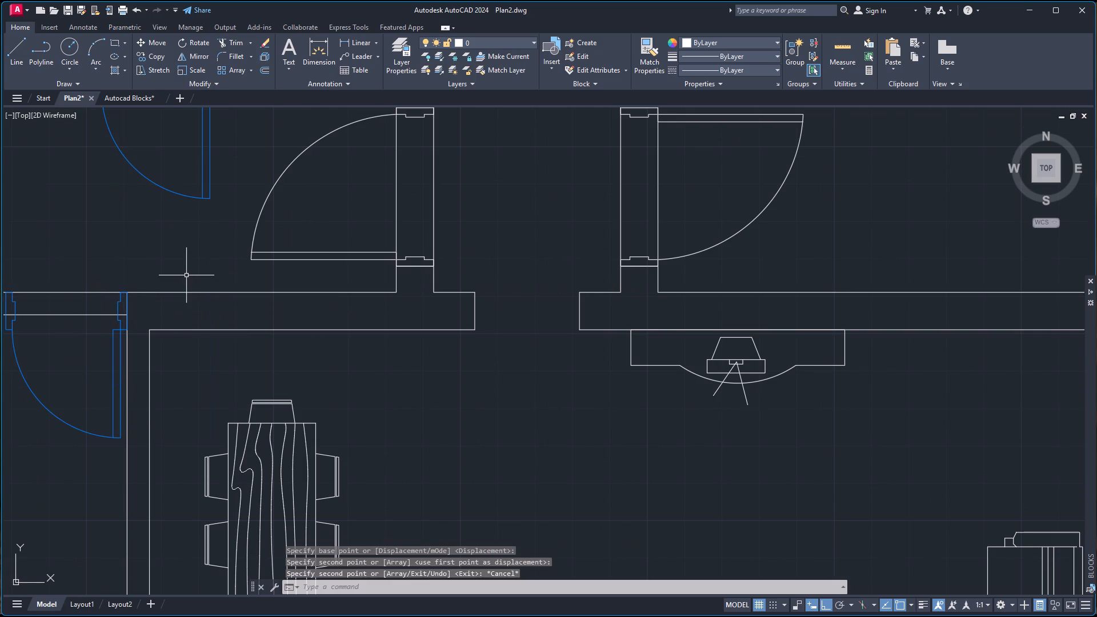
Scale down the west bathroom's door copy about its upper-right corner with a scale distance of about 1'-0", to fit the wall thickness.
scroll(111, 303, down, 3)
scroll(71, 292, up, 4)
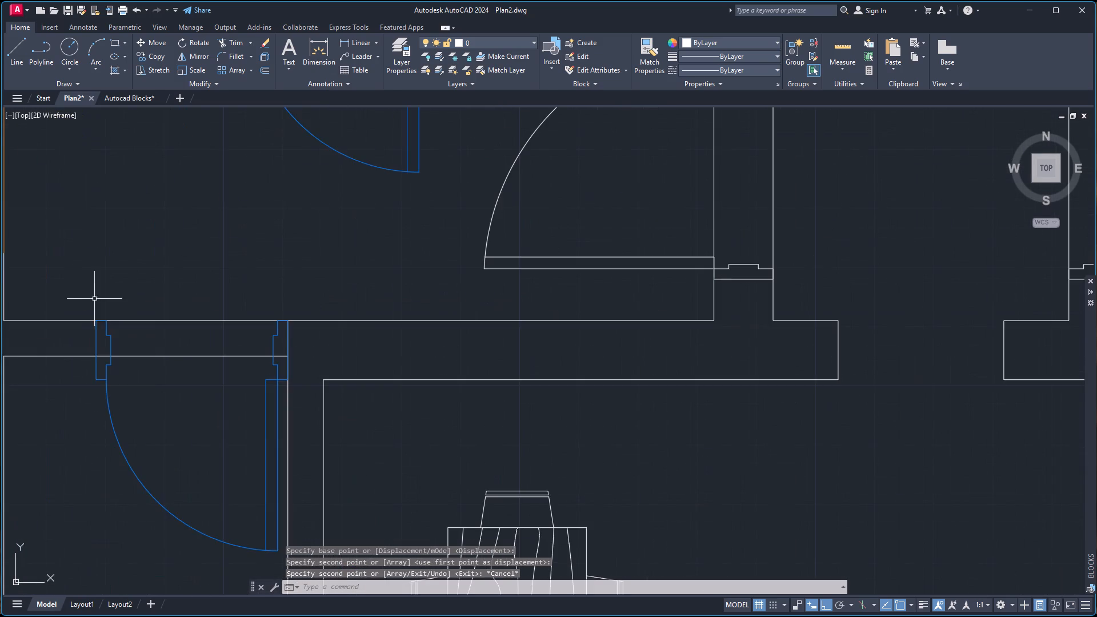
scroll(114, 306, up, 1)
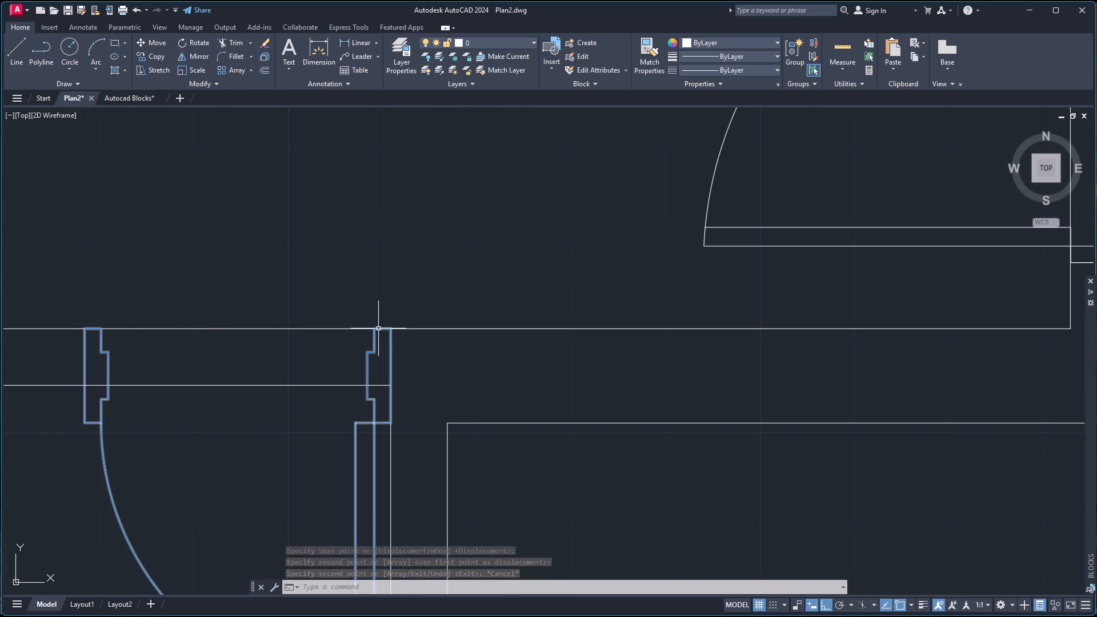
click(381, 328)
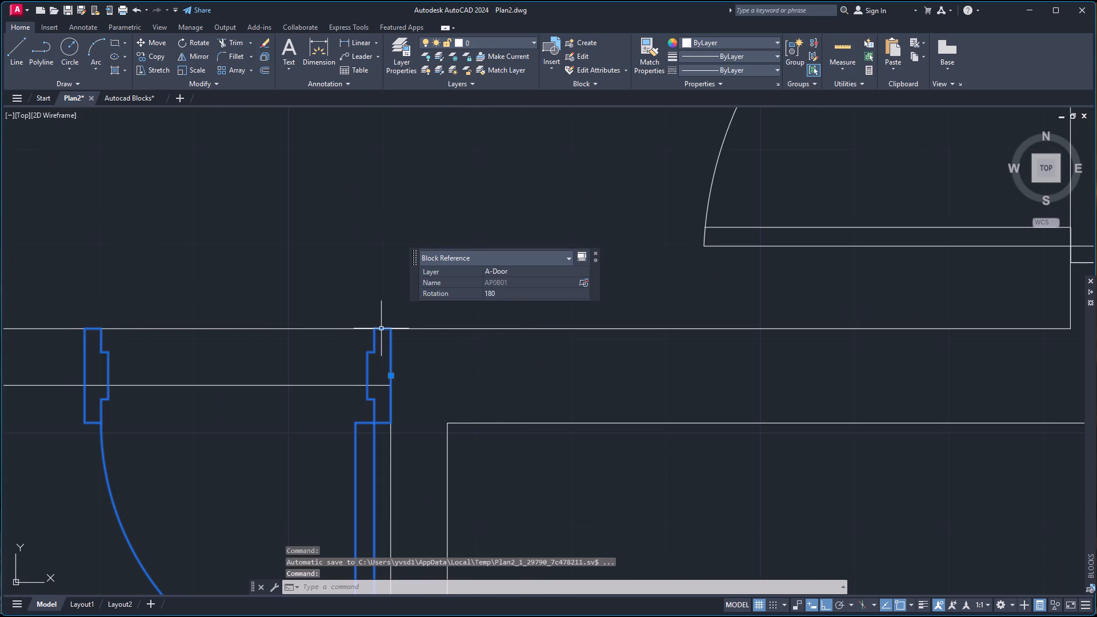
key(s)
key(c)
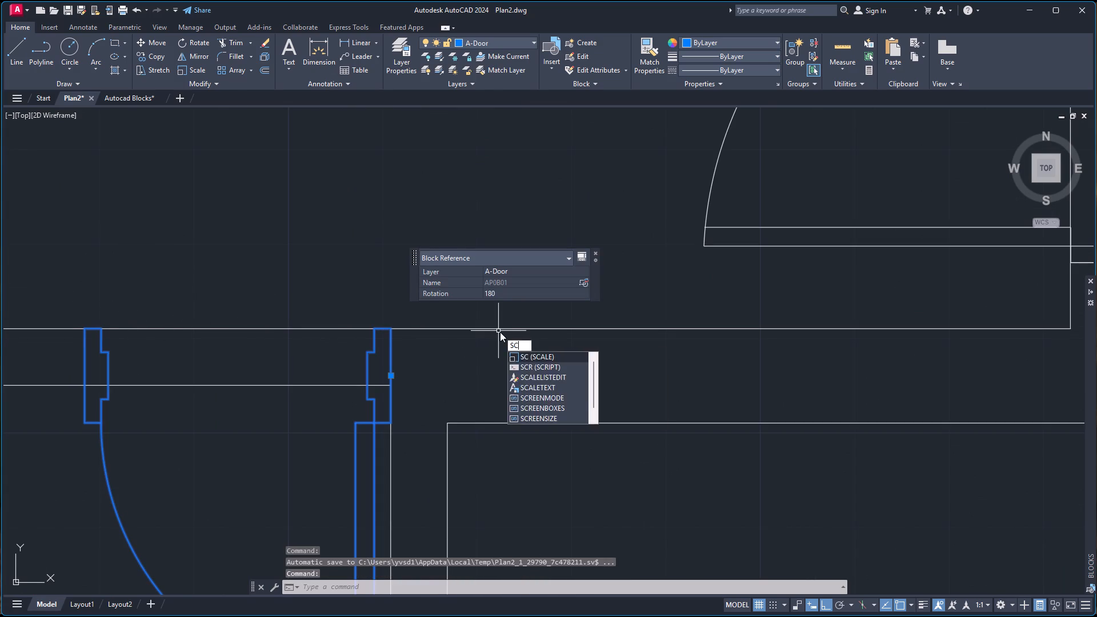
key(Return)
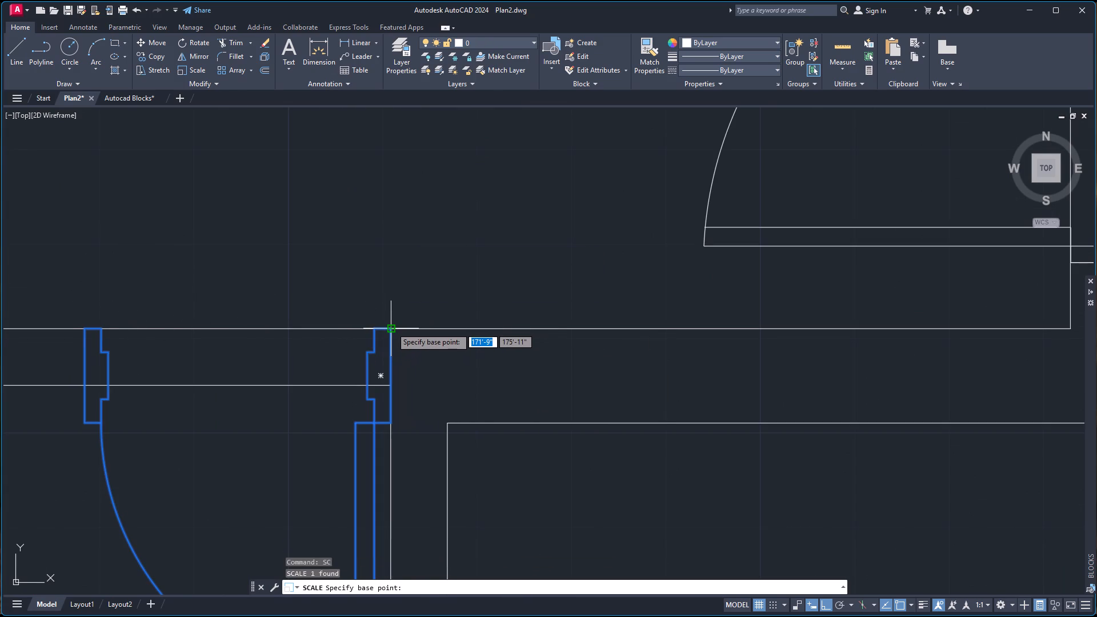
click(390, 329)
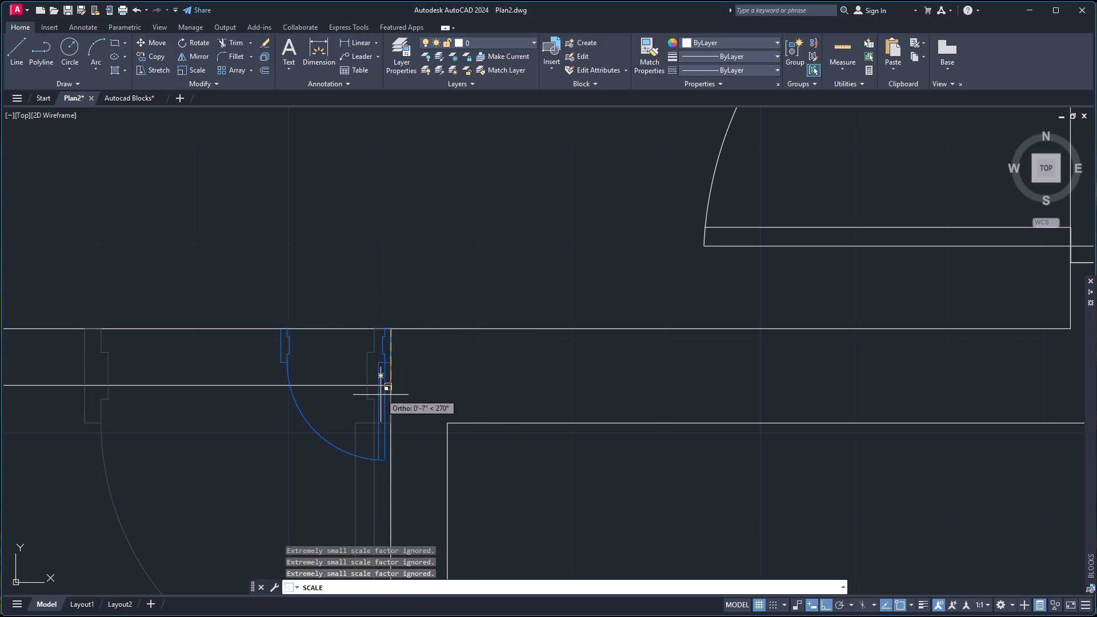
click(413, 440)
Fine-tune the west bathroom door's size by scaling it about its upper-right corner with a scale distance of about 0'-11 1/2".
scroll(393, 368, up, 3)
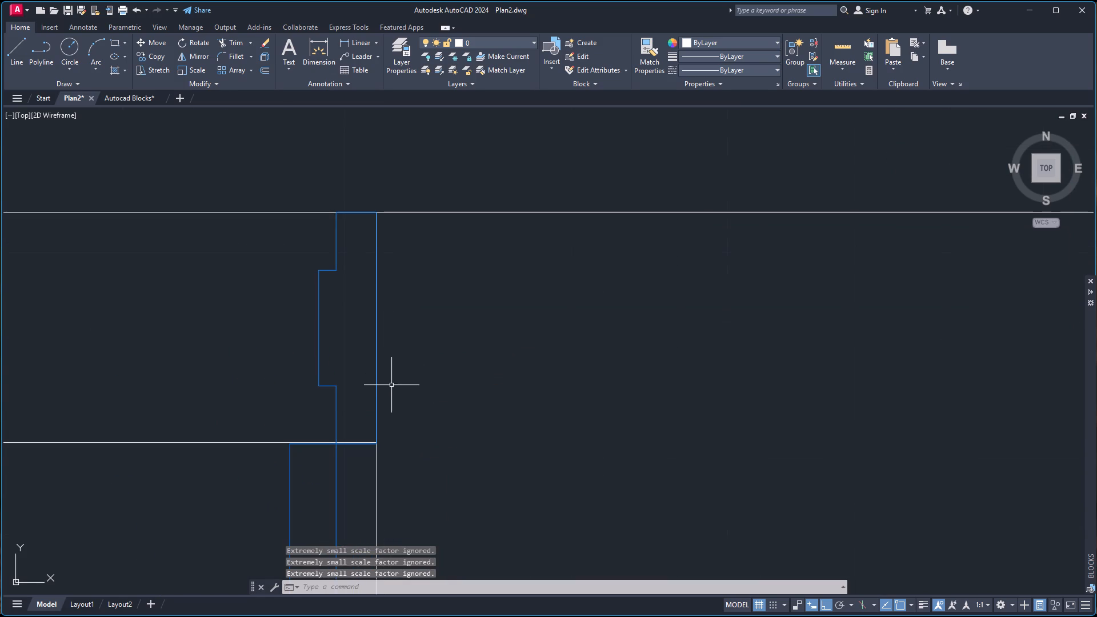
scroll(383, 381, up, 1)
scroll(377, 347, down, 2)
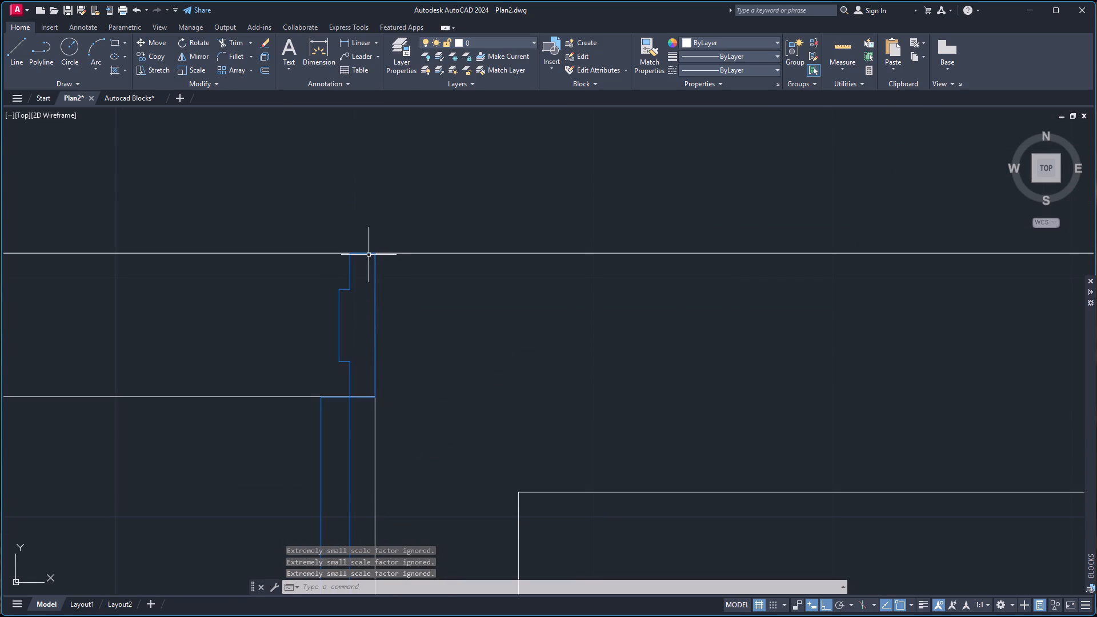
click(369, 253)
key(s)
key(c)
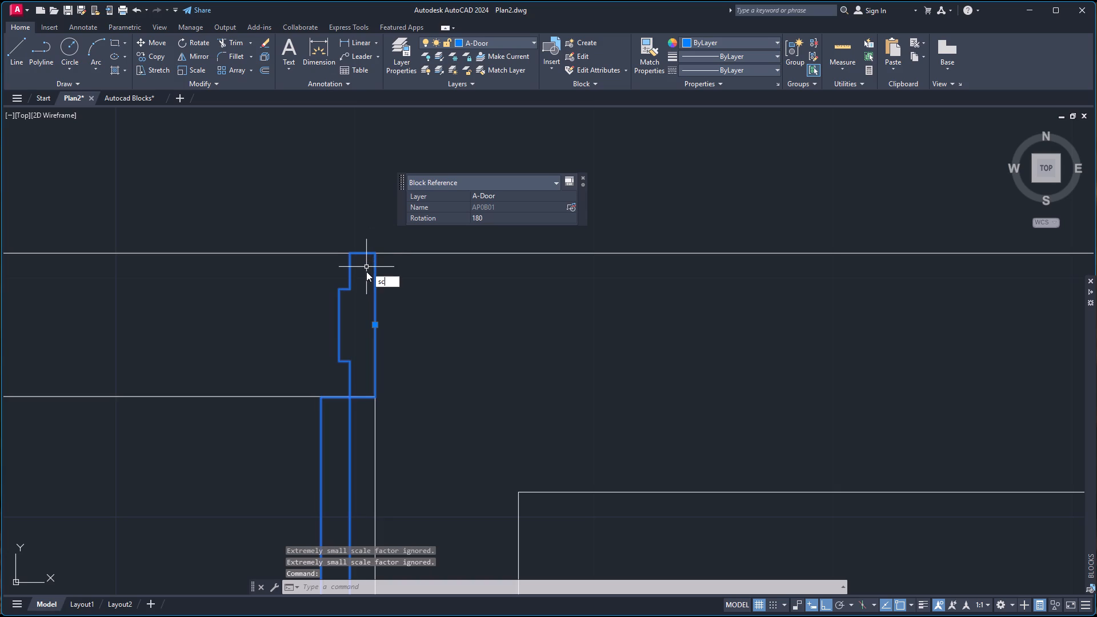
key(Return)
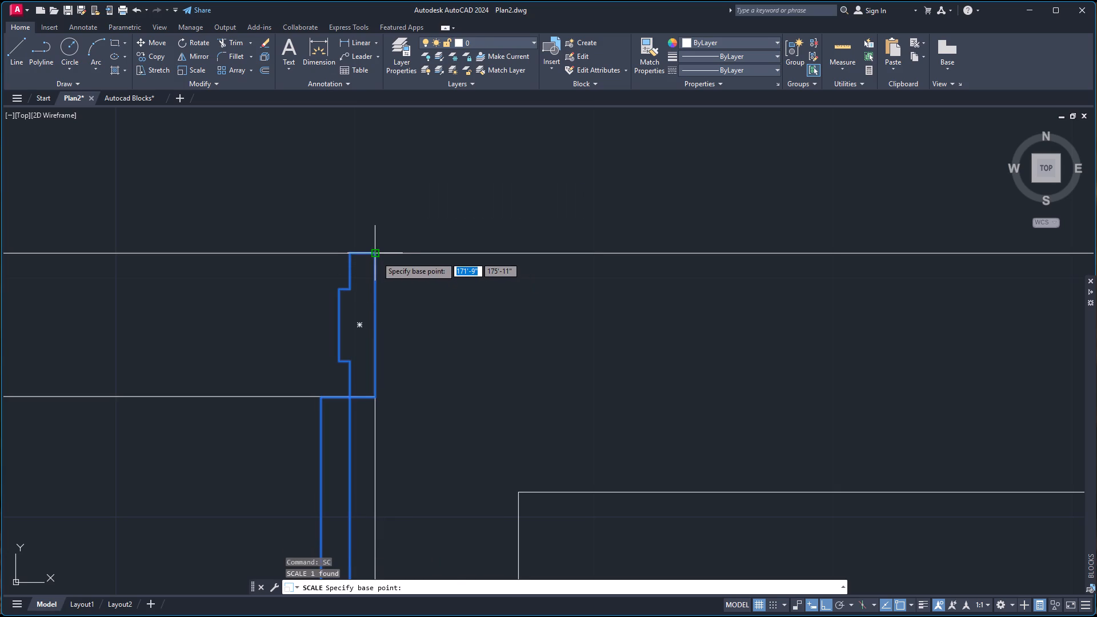
click(377, 257)
scroll(381, 317, down, 1)
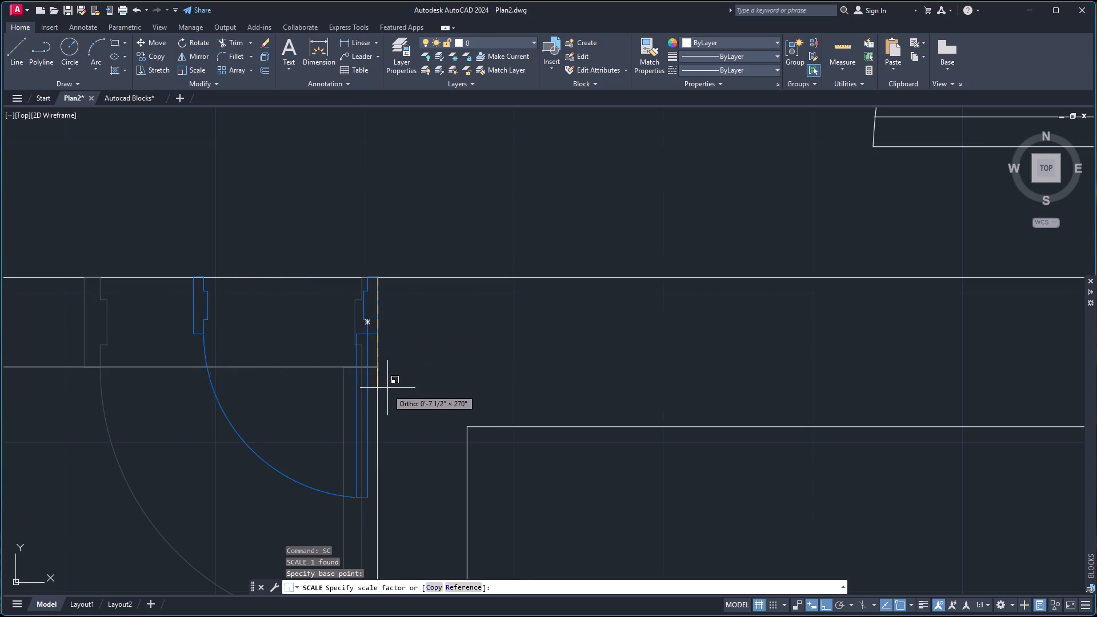
scroll(418, 408, down, 1)
scroll(418, 409, up, 3)
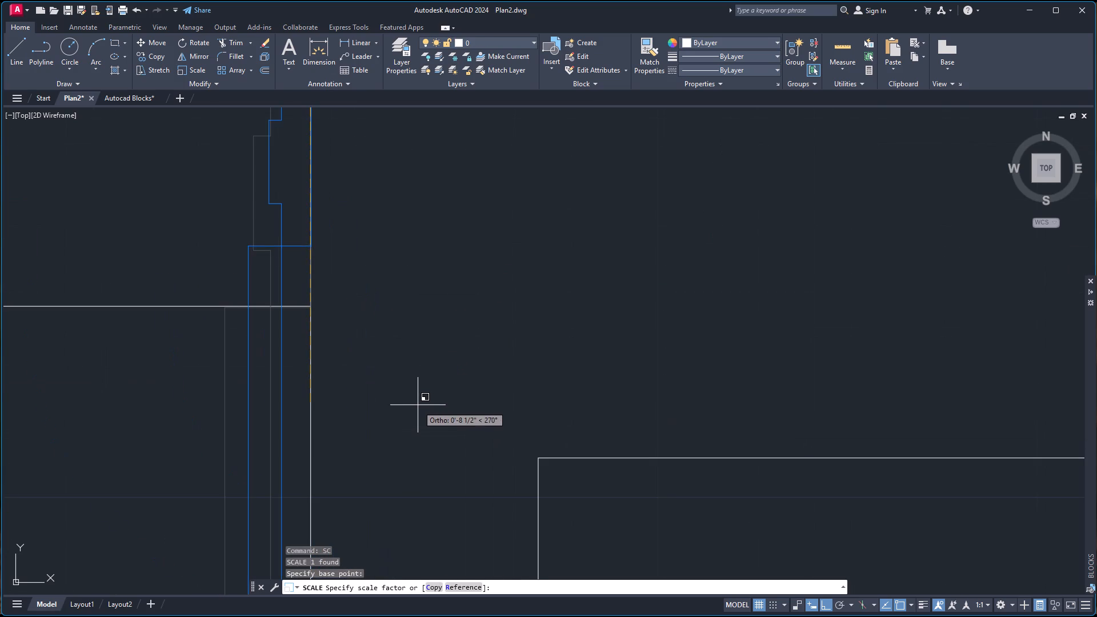
click(434, 521)
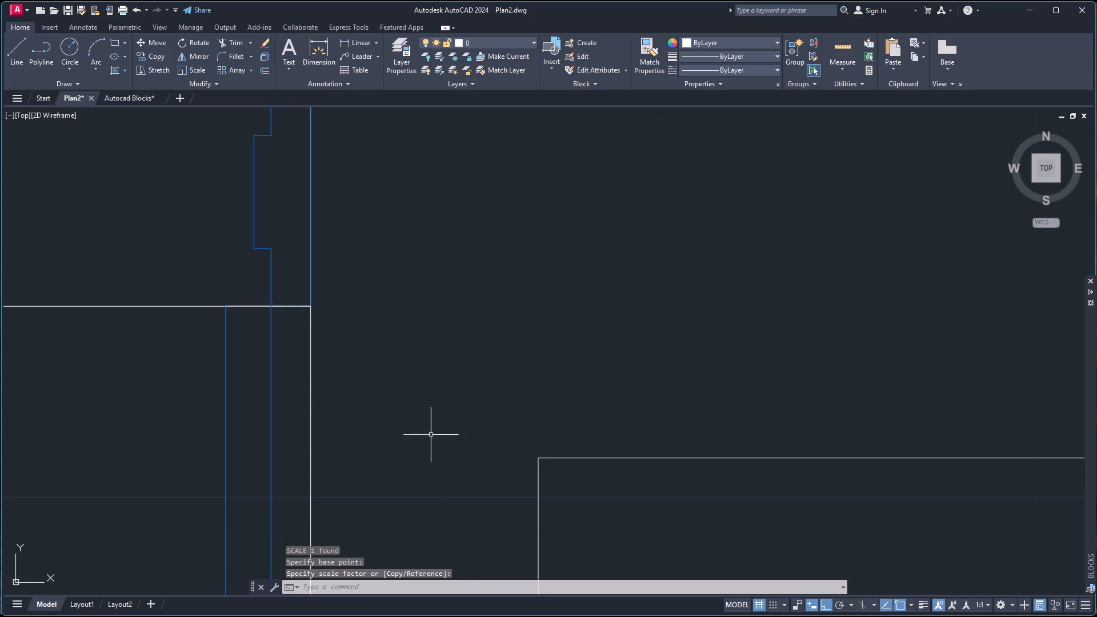
Erase the spare rotated door block standing loose in the northwest bedroom.
scroll(335, 278, down, 3)
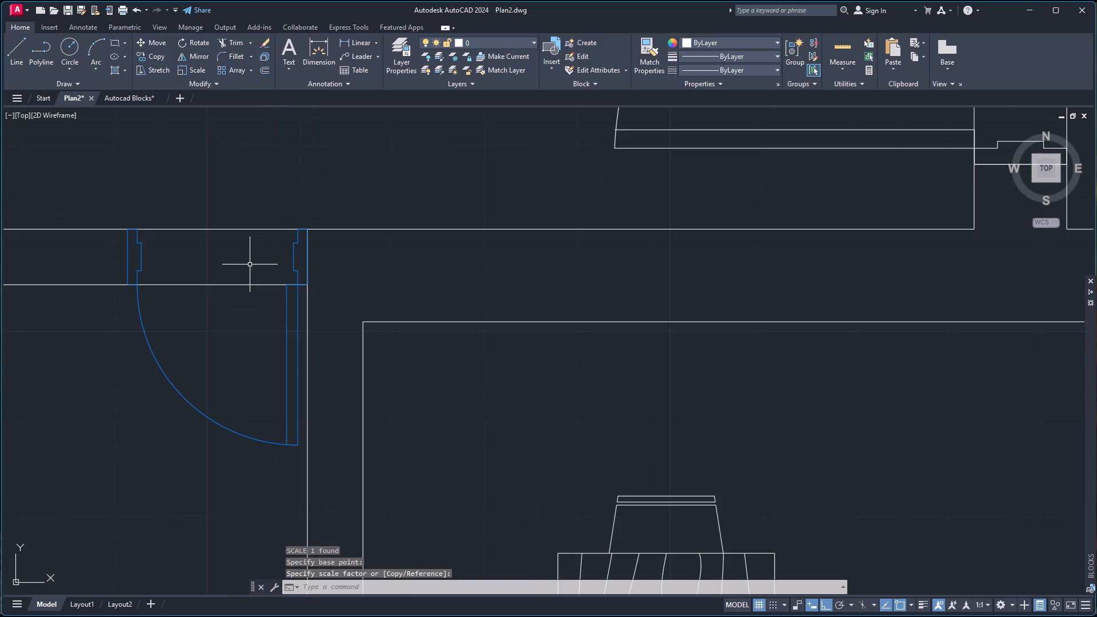
scroll(221, 221, up, 1)
scroll(243, 221, down, 3)
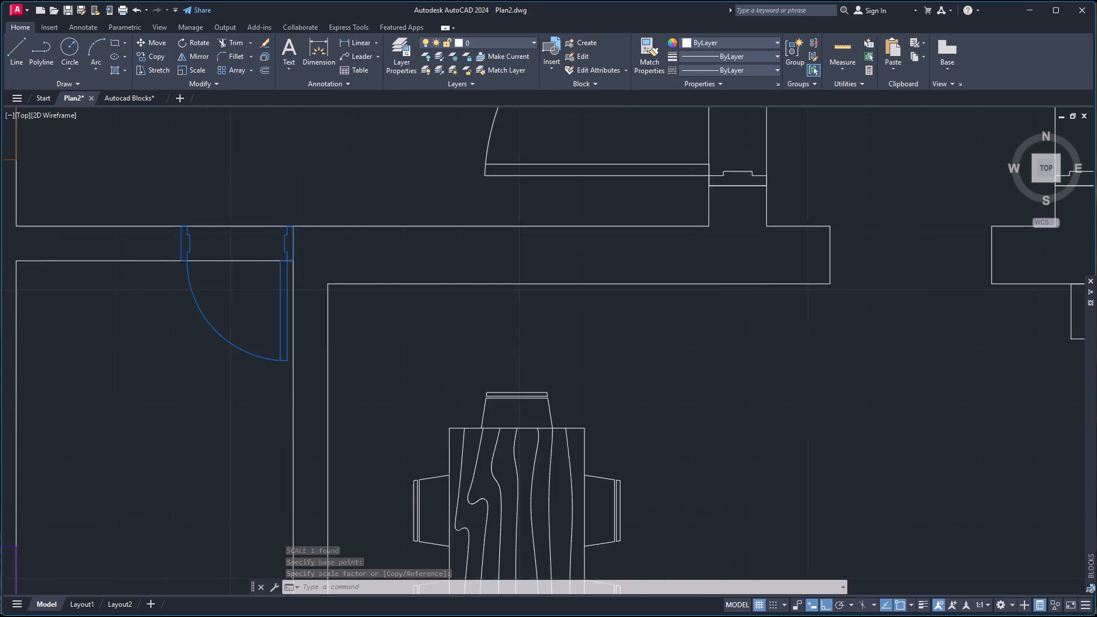
scroll(277, 217, down, 1)
scroll(331, 211, down, 4)
scroll(375, 174, up, 2)
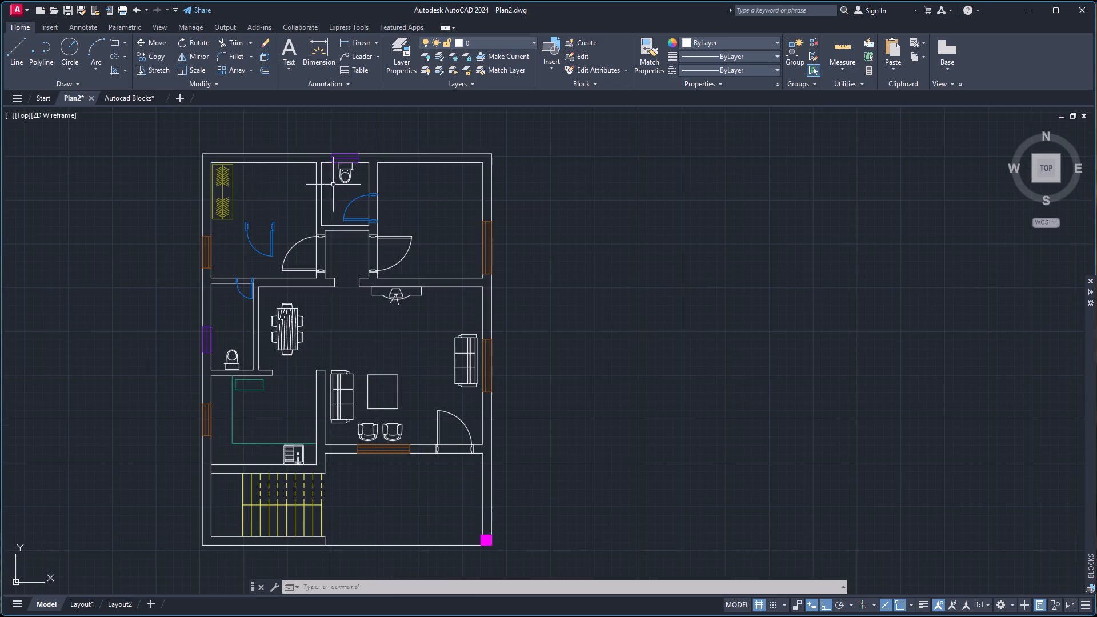
click(292, 220)
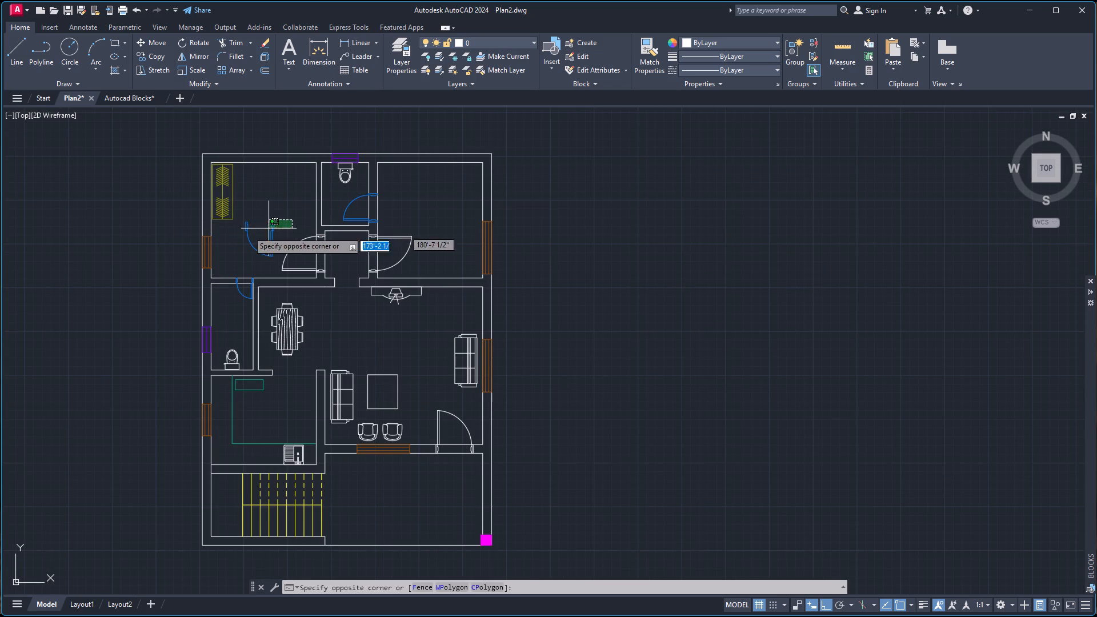
click(231, 235)
key(Delete)
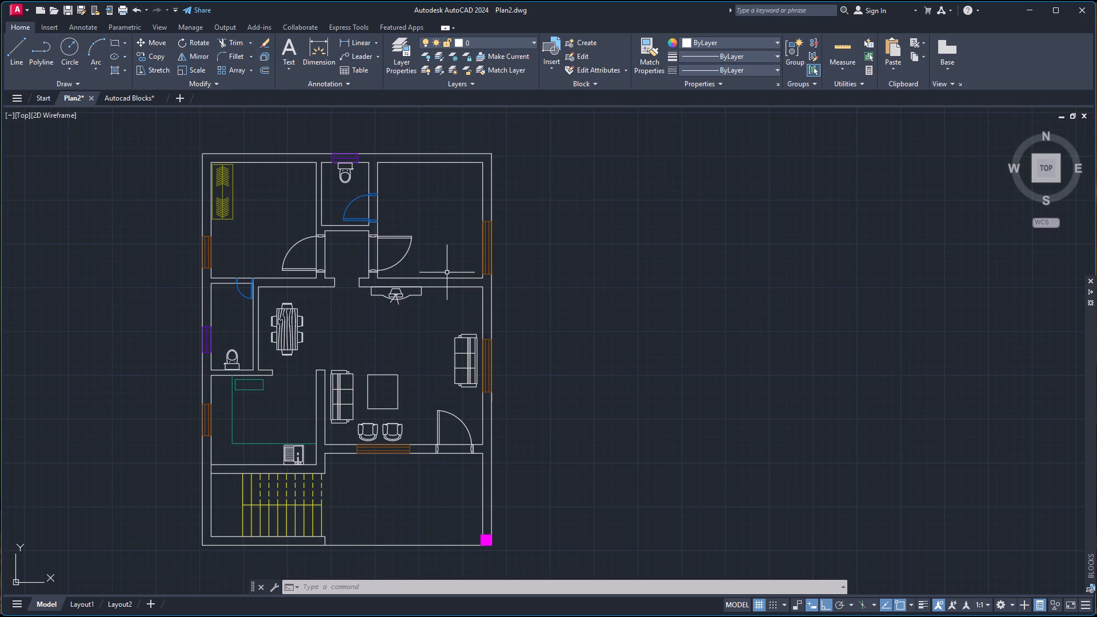
Open the Layer Properties Manager.
click(409, 54)
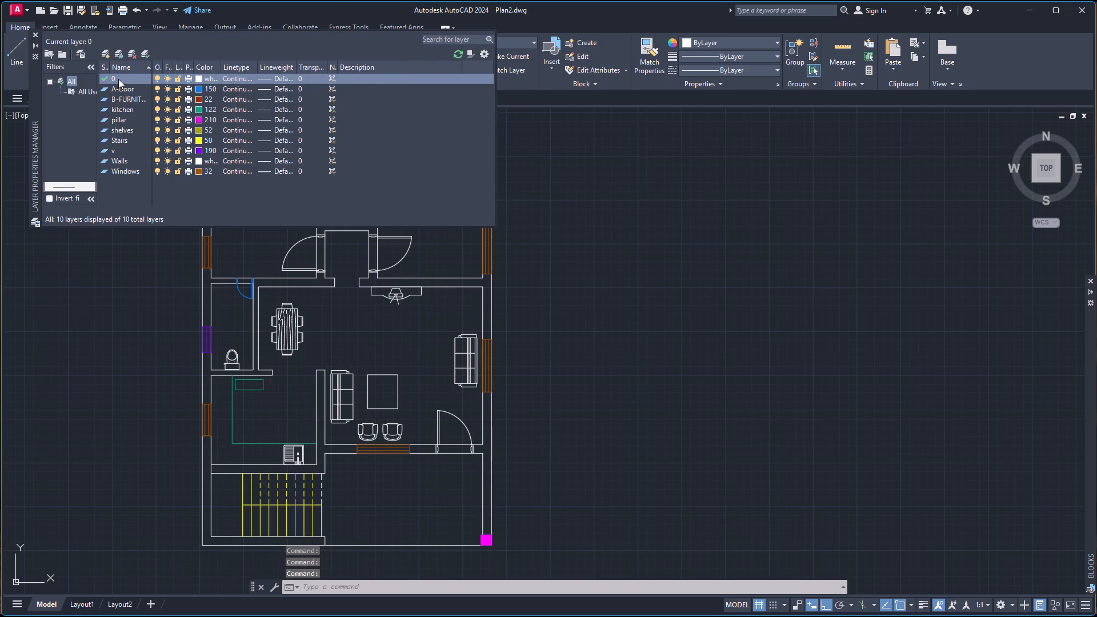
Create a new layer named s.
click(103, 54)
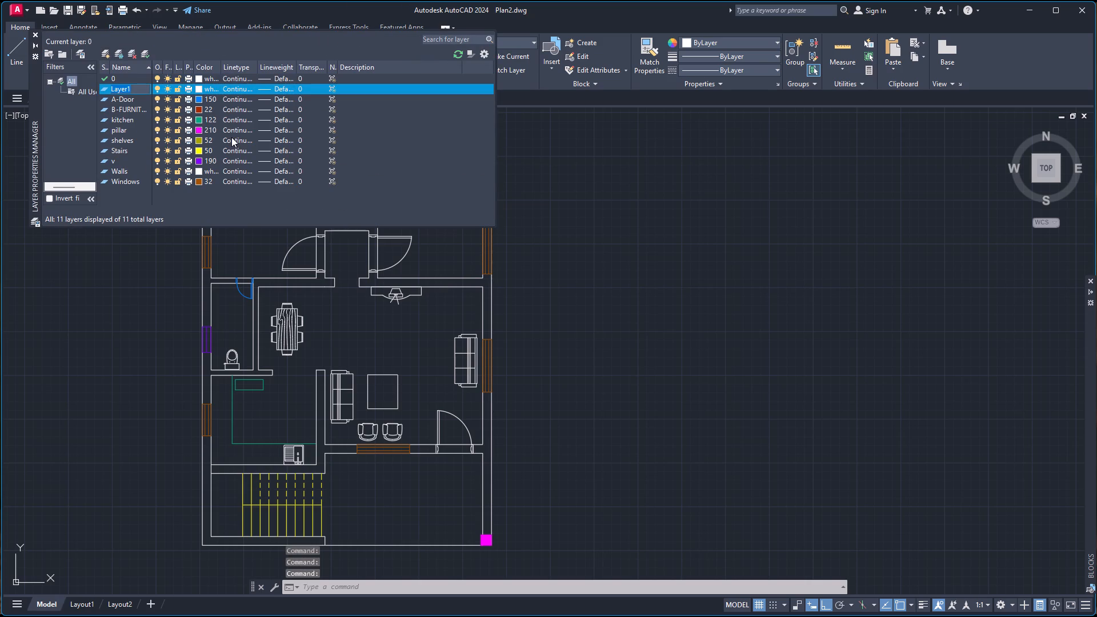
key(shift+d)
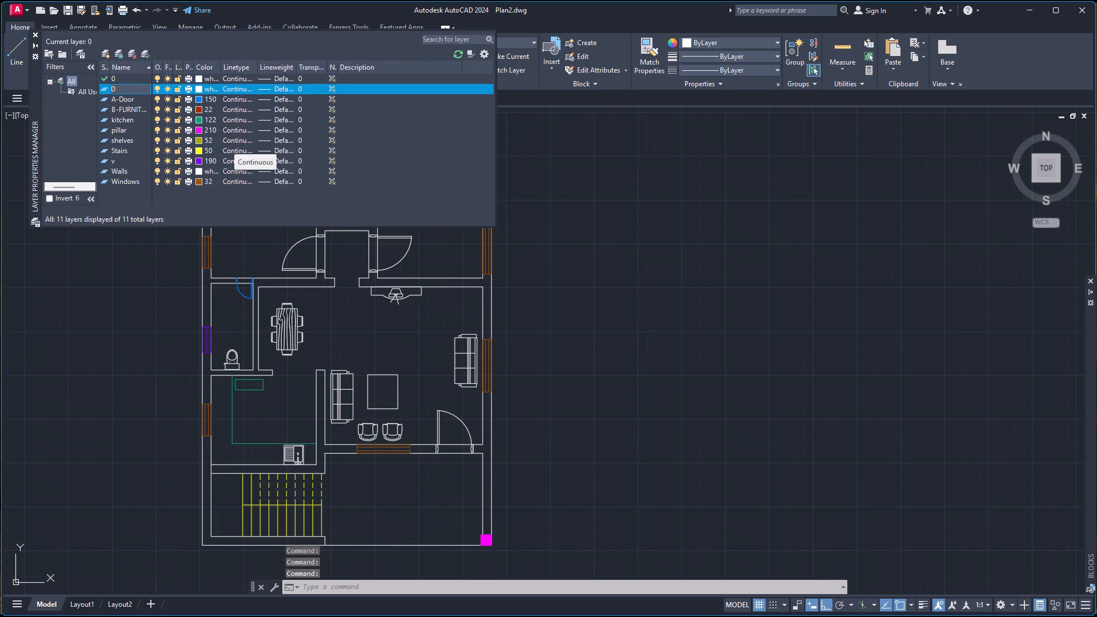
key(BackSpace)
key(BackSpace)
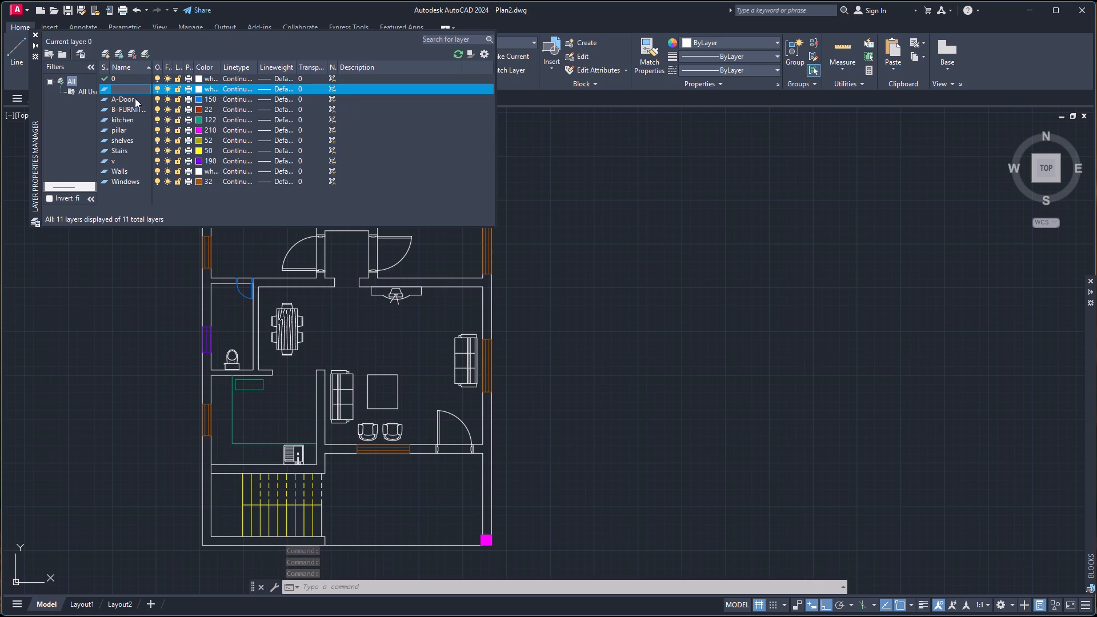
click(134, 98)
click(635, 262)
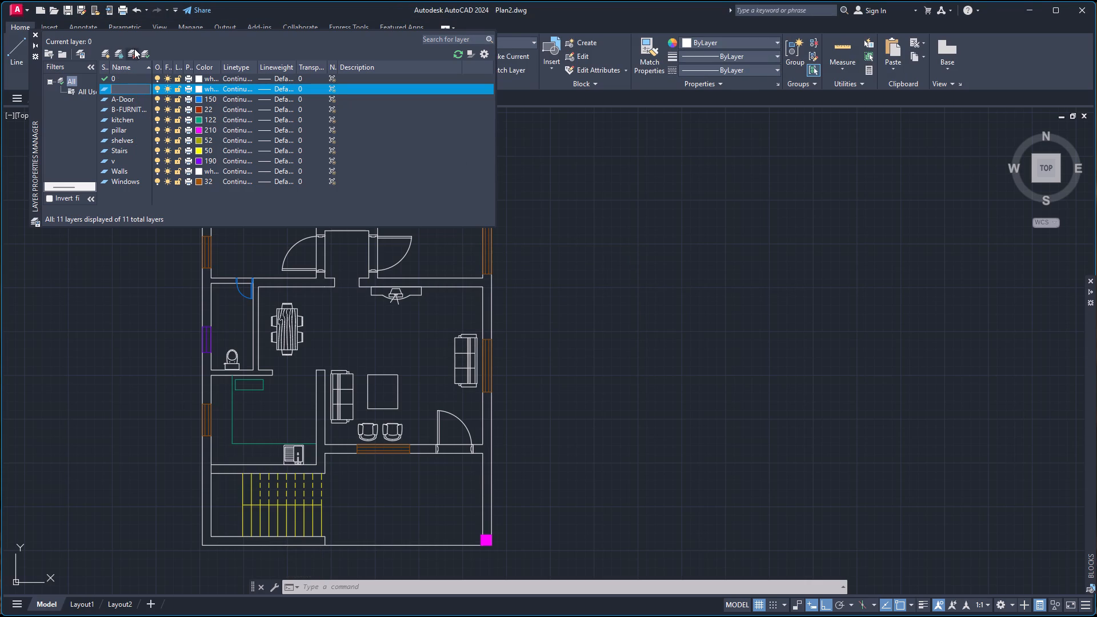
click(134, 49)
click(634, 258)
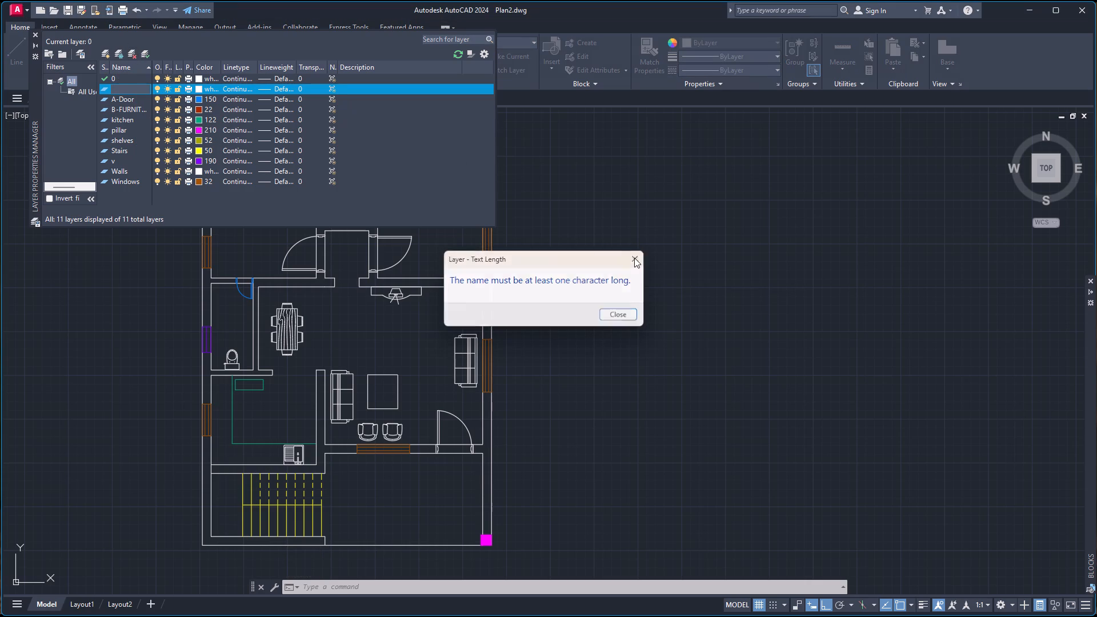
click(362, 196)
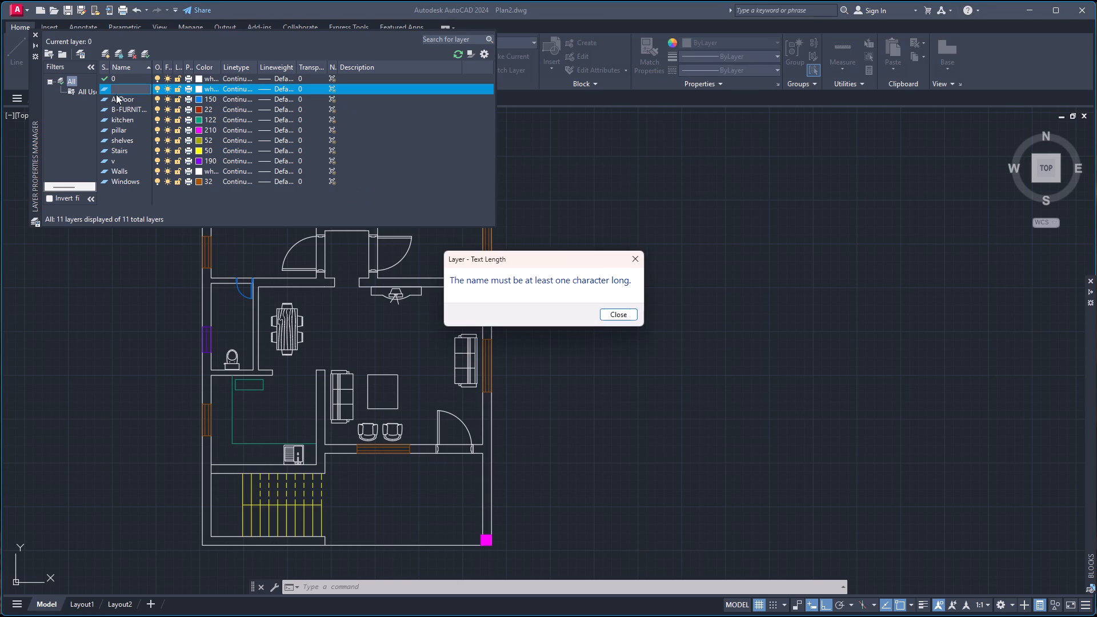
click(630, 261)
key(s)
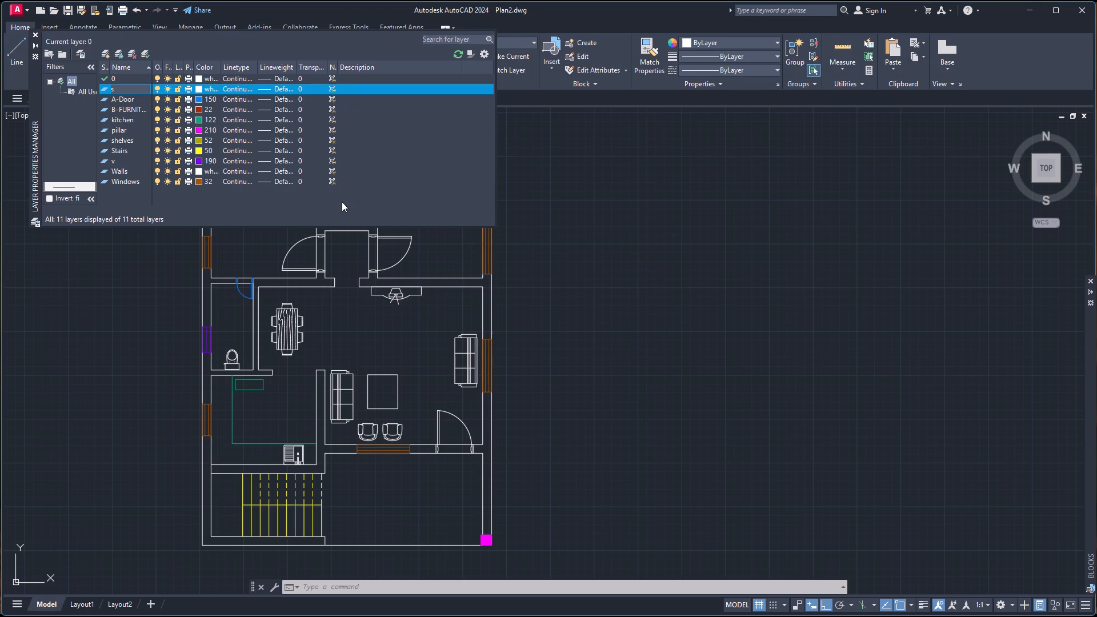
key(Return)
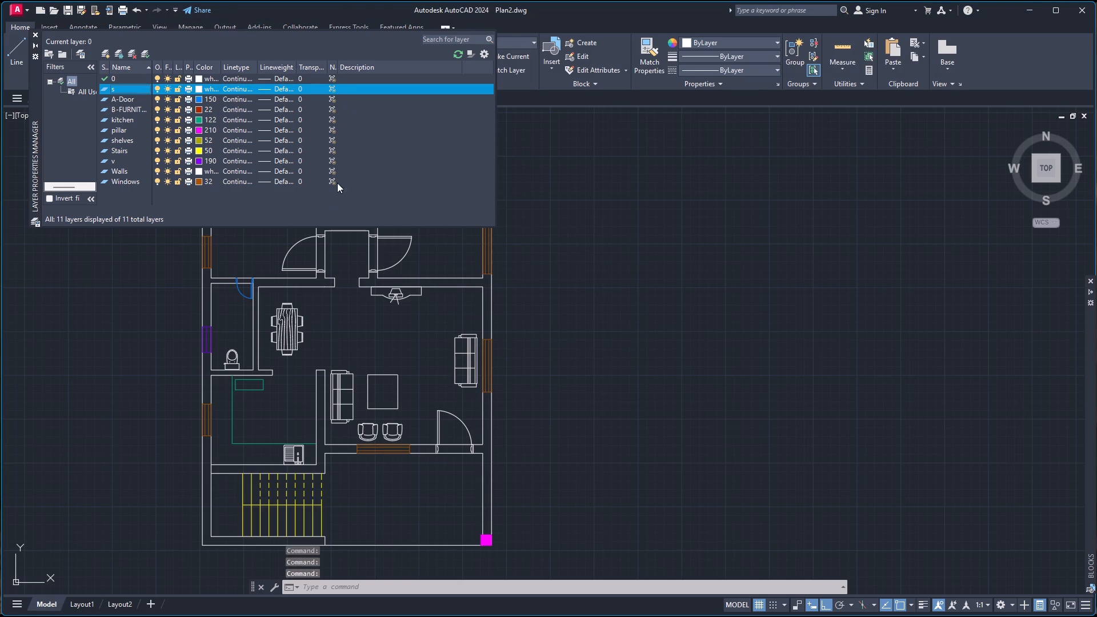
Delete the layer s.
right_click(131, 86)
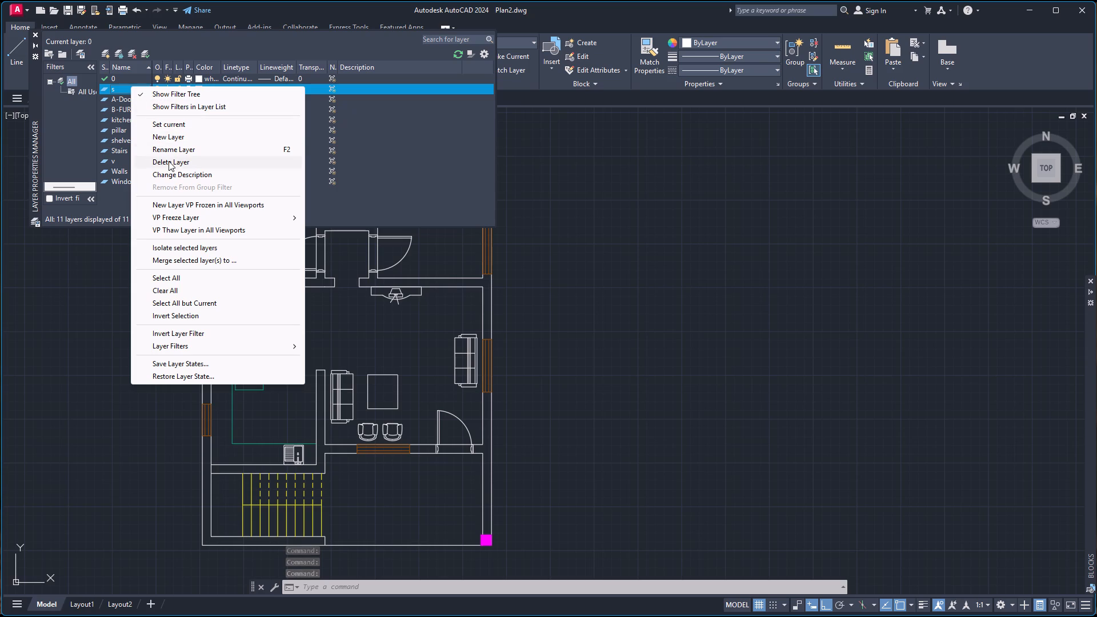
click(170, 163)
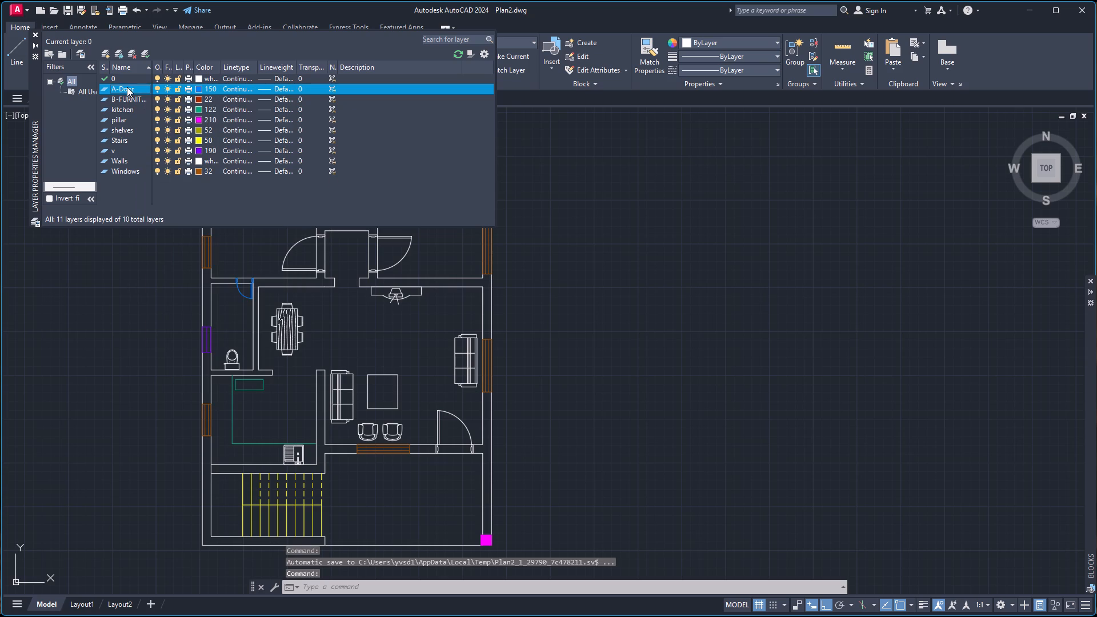
Rename the A-Door layer as Doors.
click(130, 86)
right_click(130, 86)
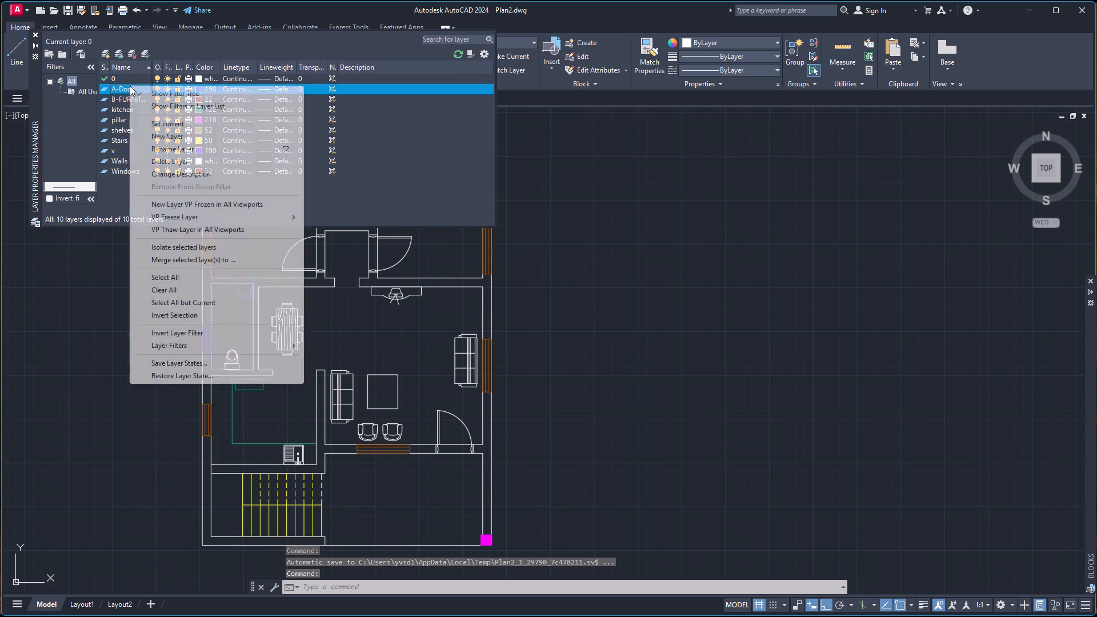
click(183, 147)
text(Doors)
key(Return)
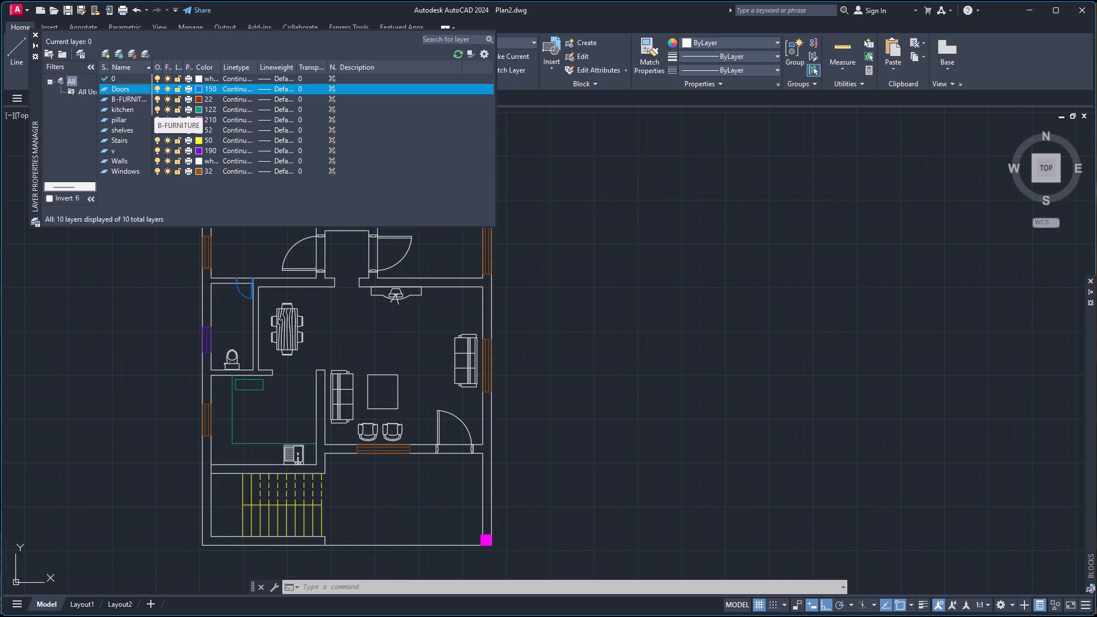
click(198, 87)
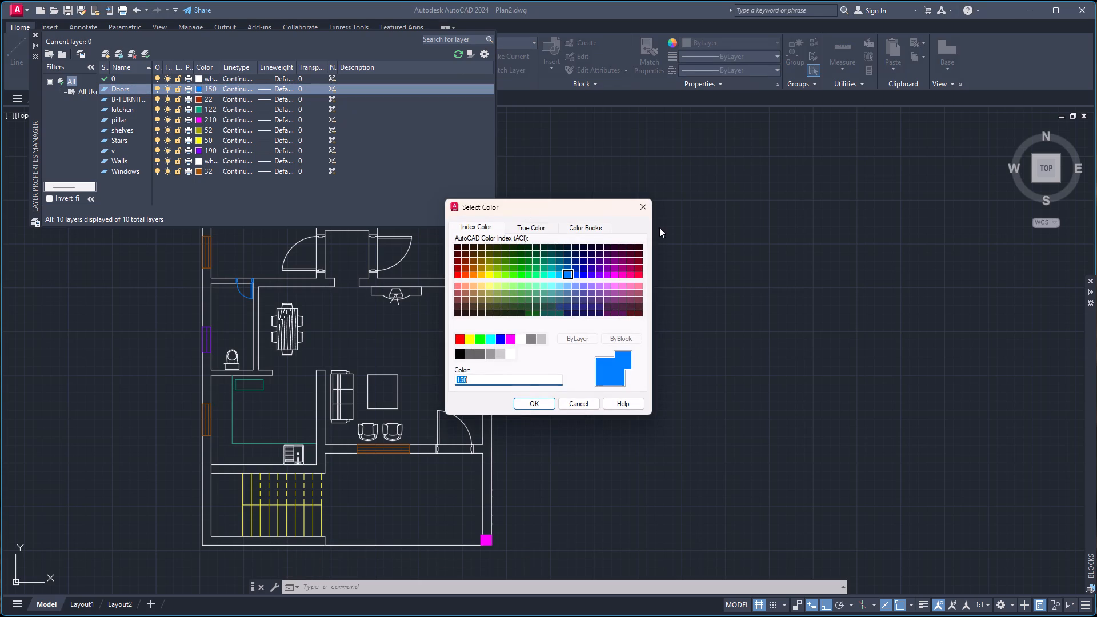
click(646, 209)
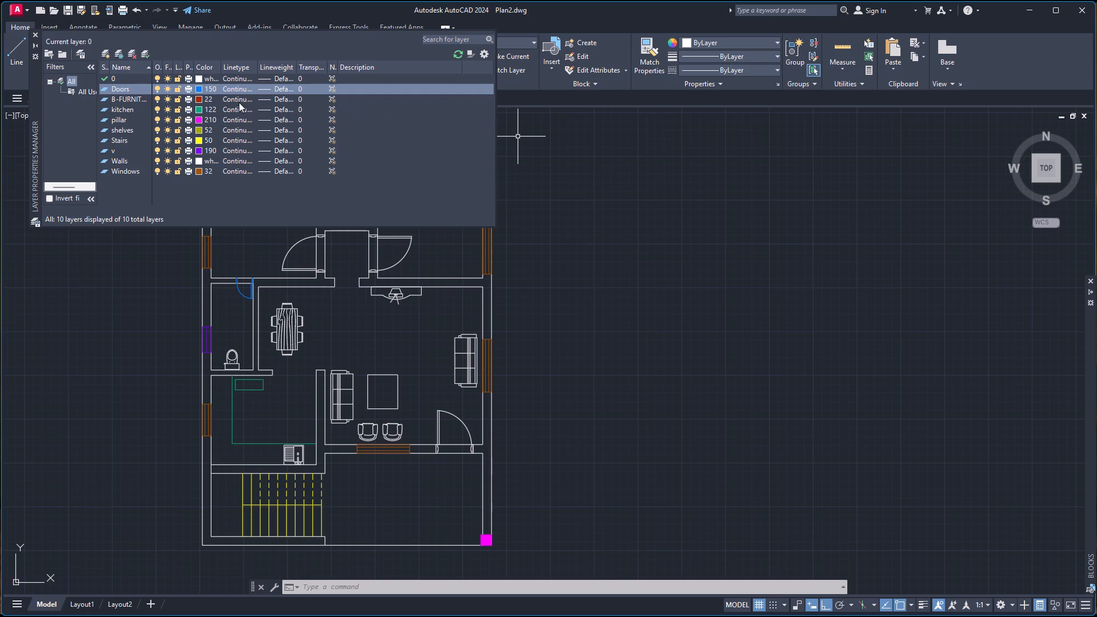
Make the Doors layer current and close the layer manager.
double_click(133, 90)
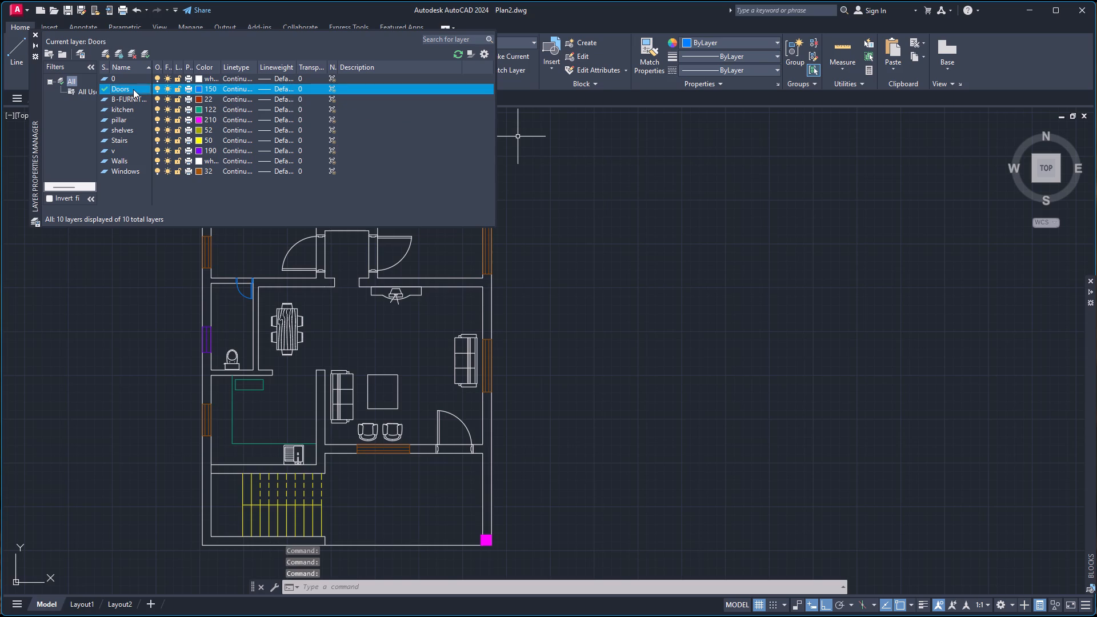
click(33, 31)
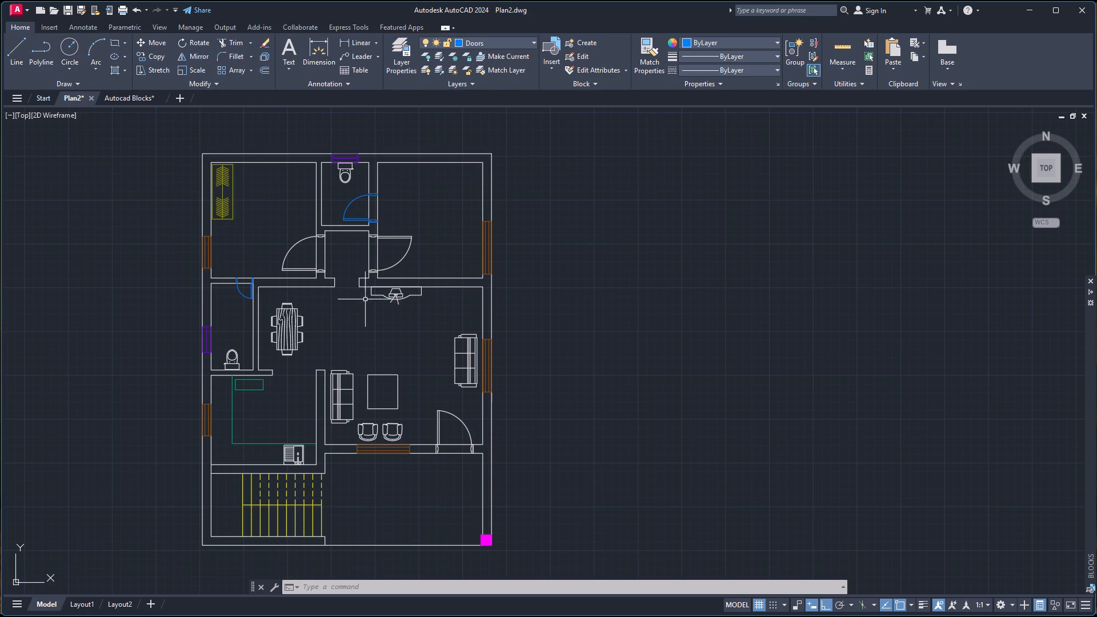
Move the two bedroom door blocks and the main entrance door block from layer 0 to the Doors layer.
click(404, 237)
click(299, 239)
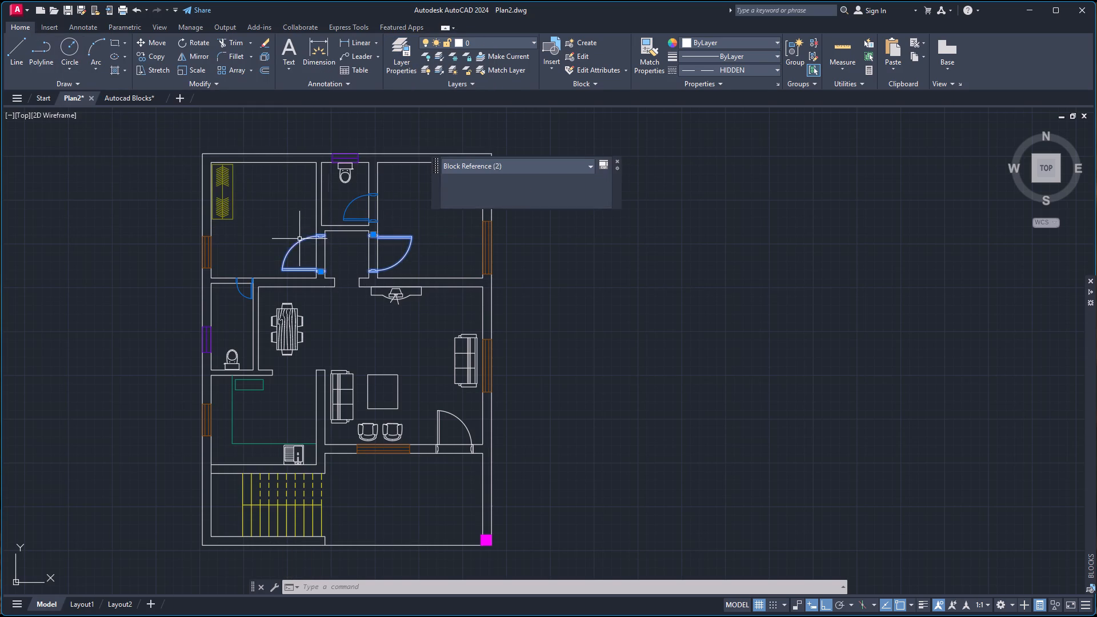
click(438, 414)
double_click(560, 356)
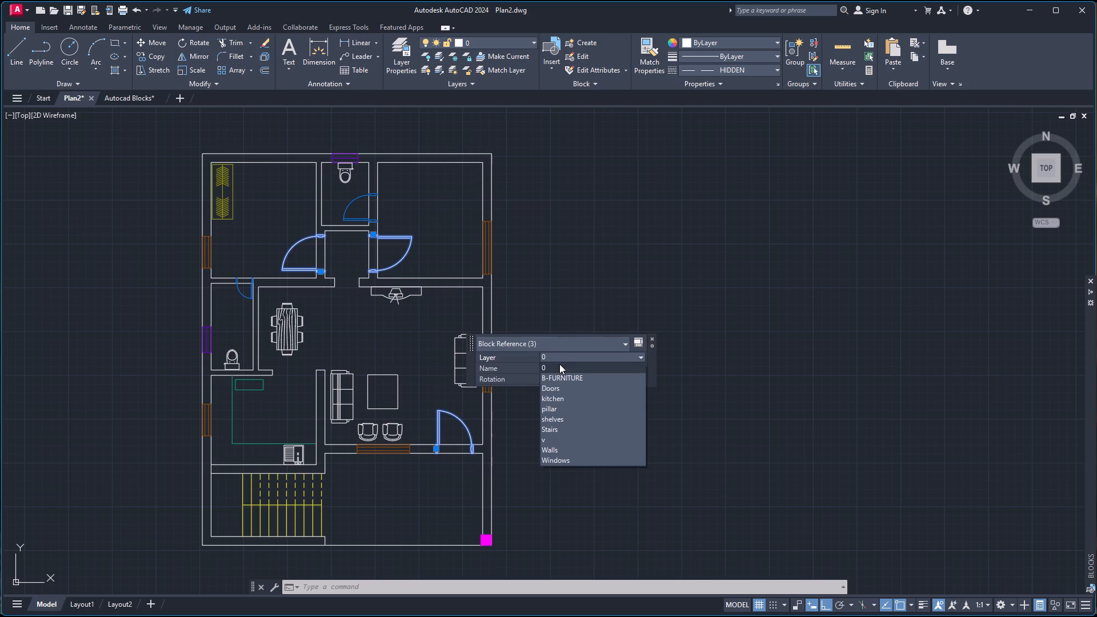
click(563, 390)
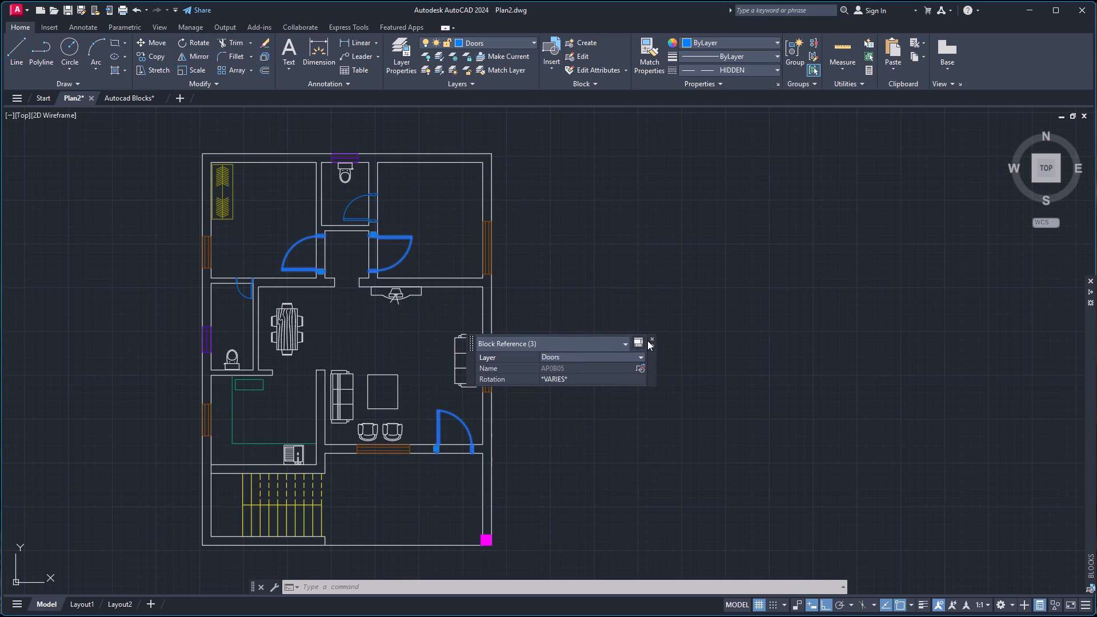
click(652, 339)
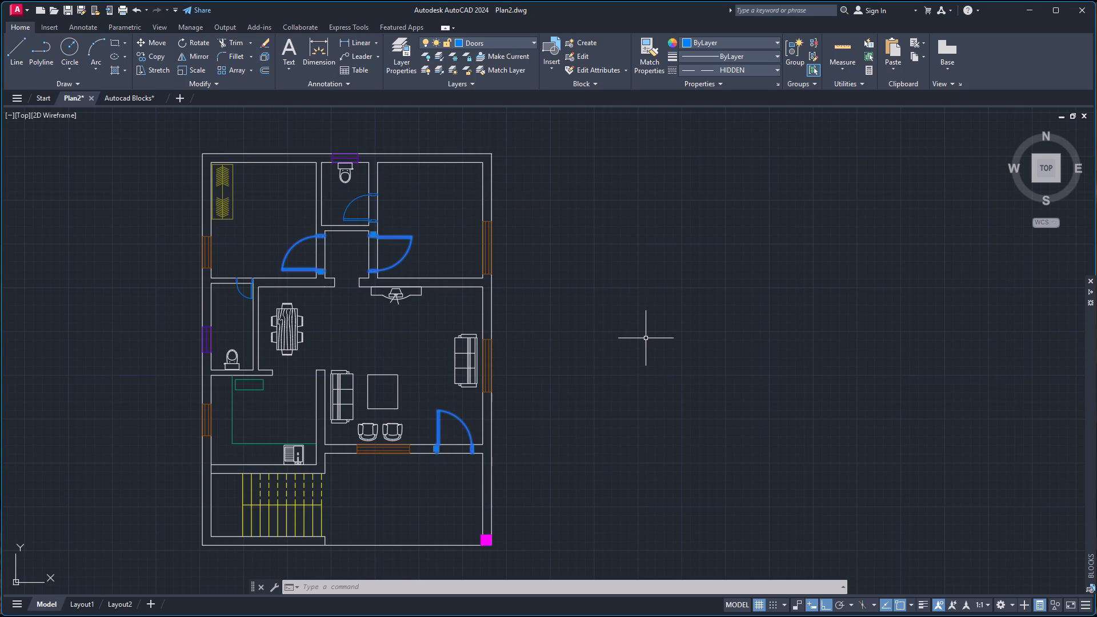
key(Escape)
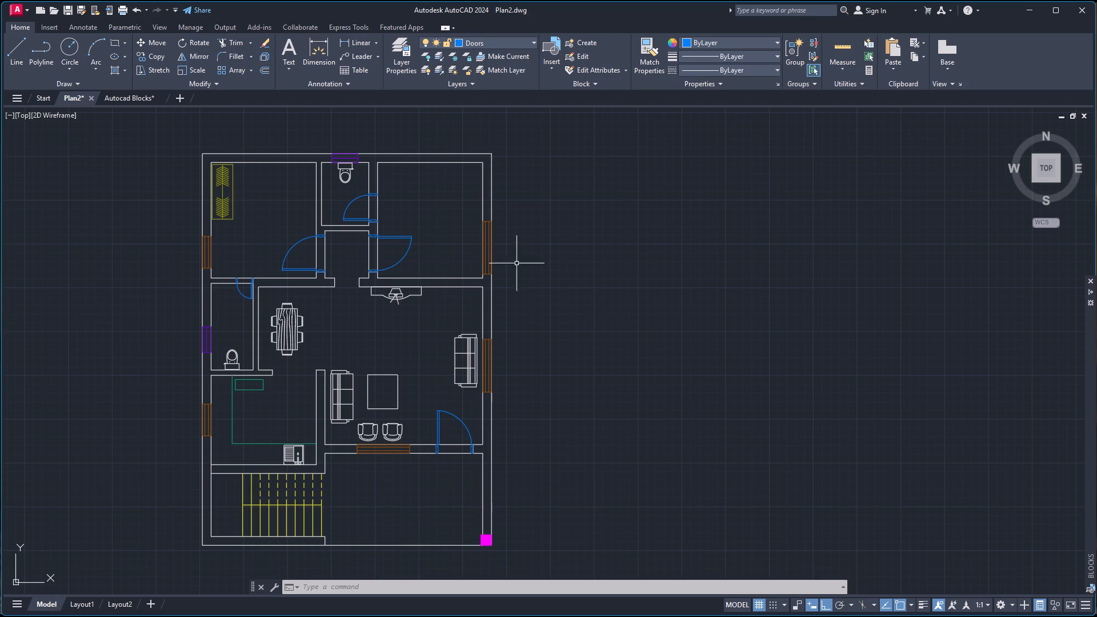
Switch to the Autocad Blocks drawing and look through the Kitchens & Baths section for a cooktop symbol.
click(154, 95)
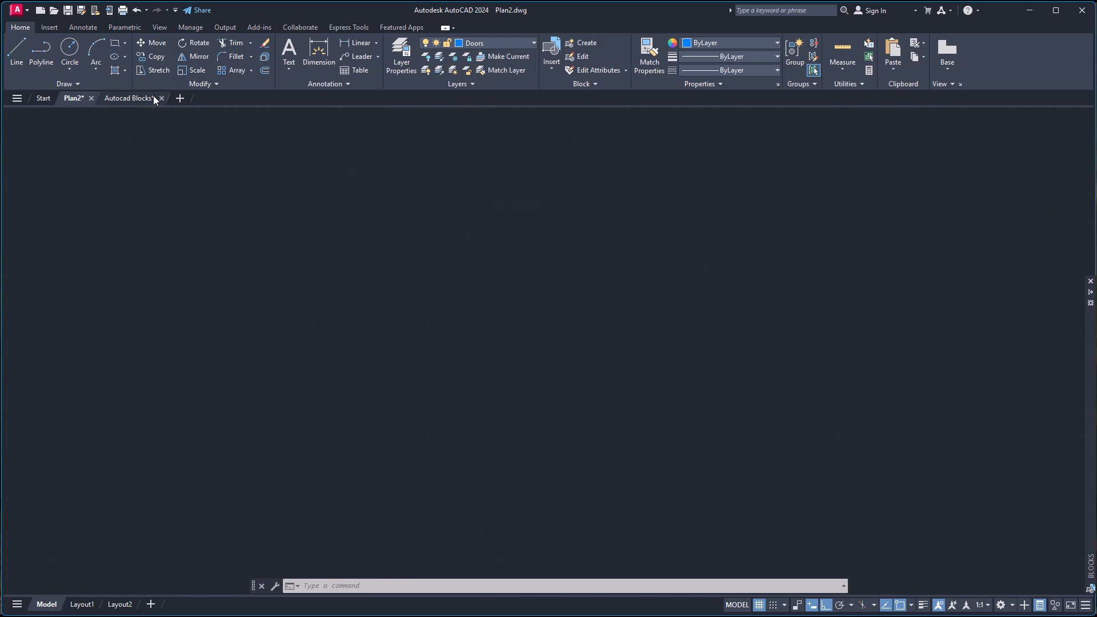
scroll(649, 218, down, 3)
scroll(724, 216, down, 2)
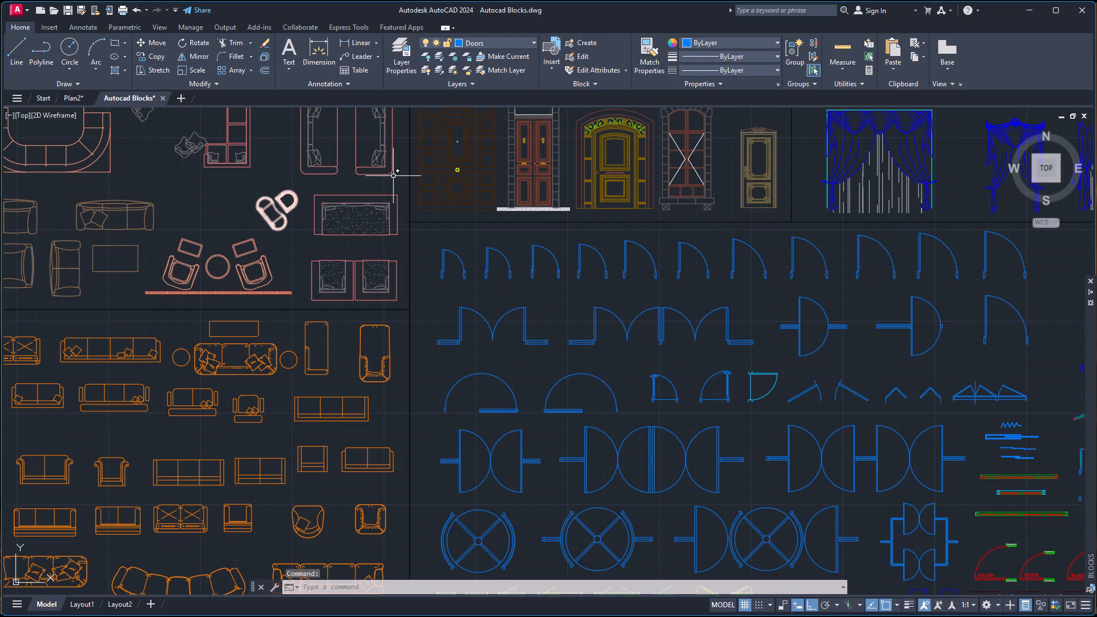
scroll(724, 216, down, 1)
scroll(774, 147, down, 3)
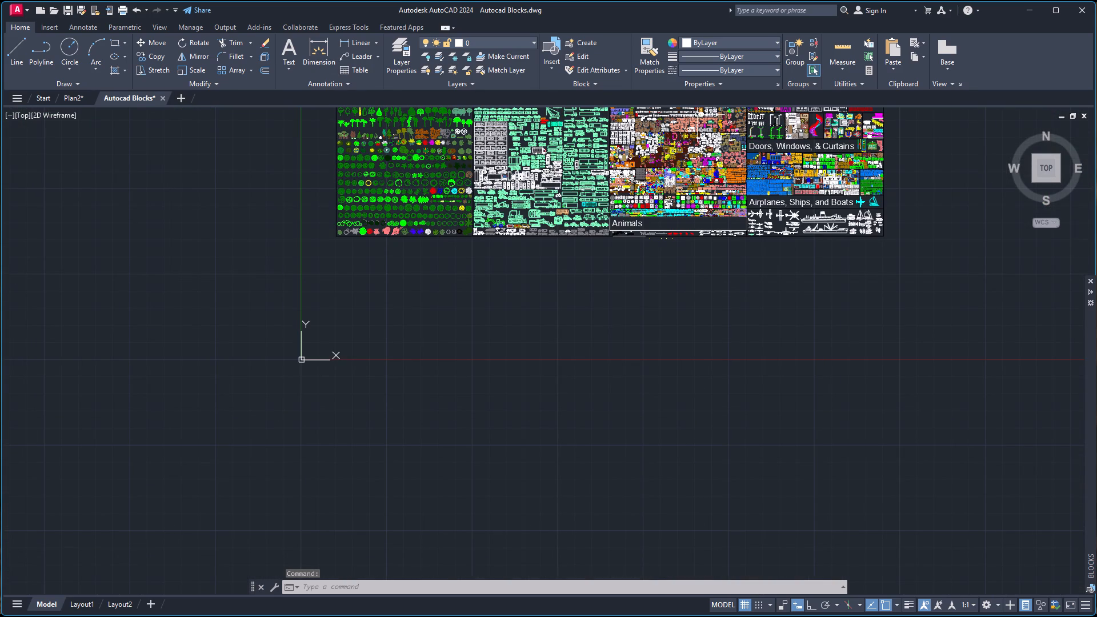
scroll(692, 122, down, 4)
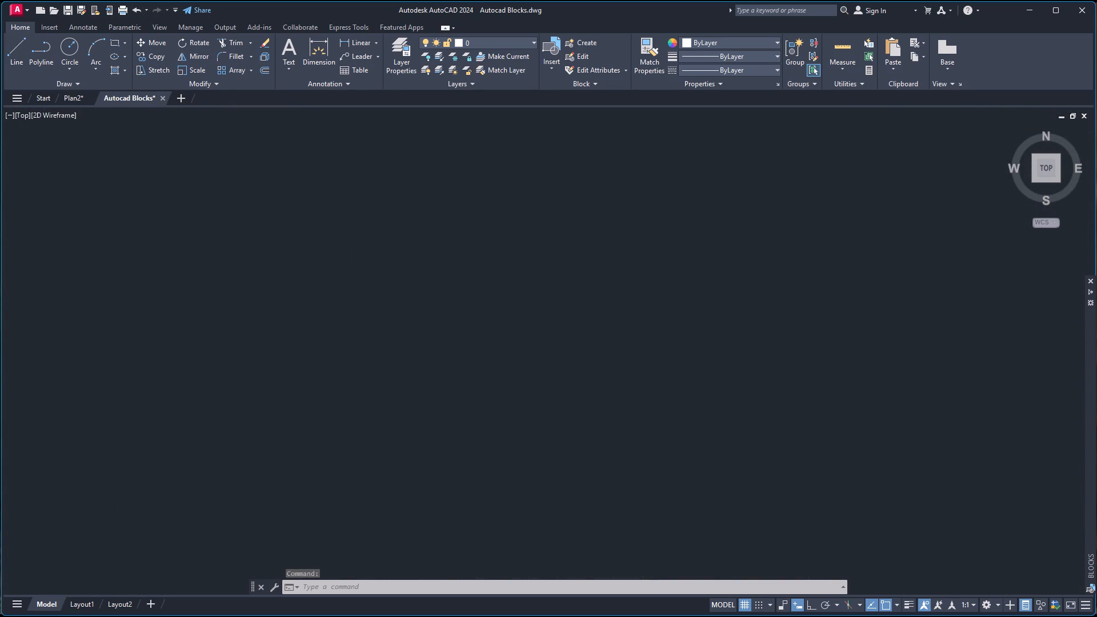
scroll(671, 128, down, 2)
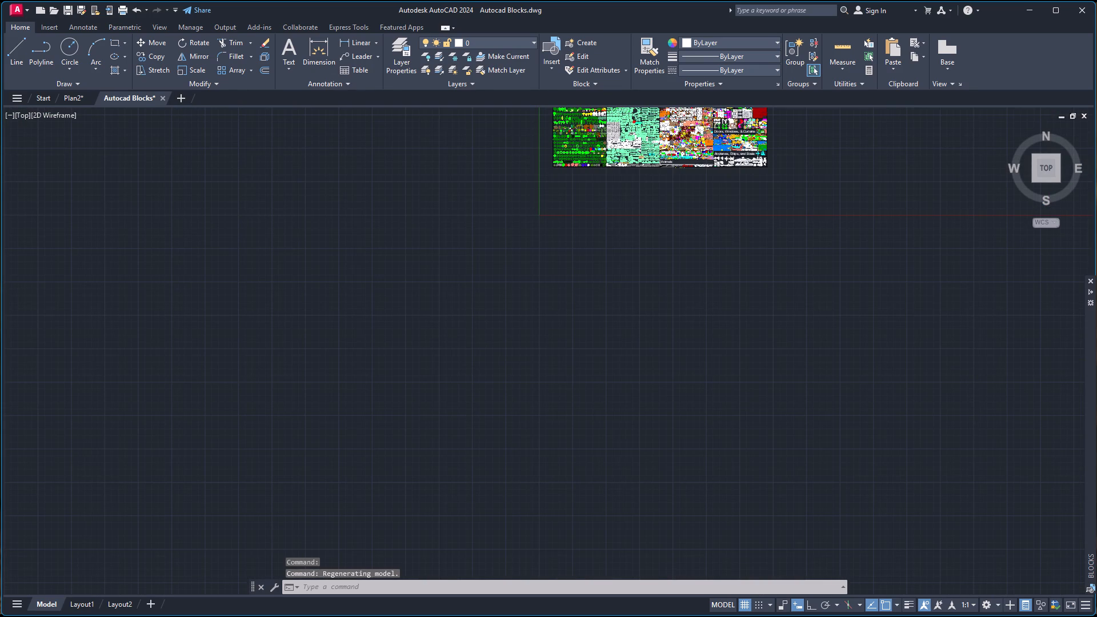
scroll(685, 141, down, 1)
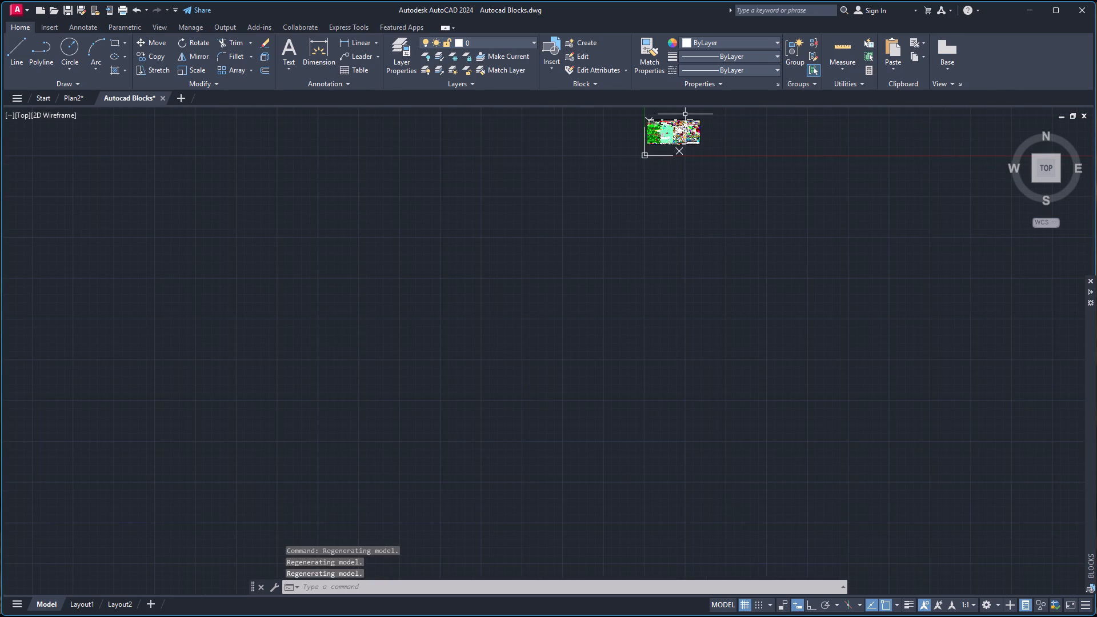
scroll(684, 114, up, 6)
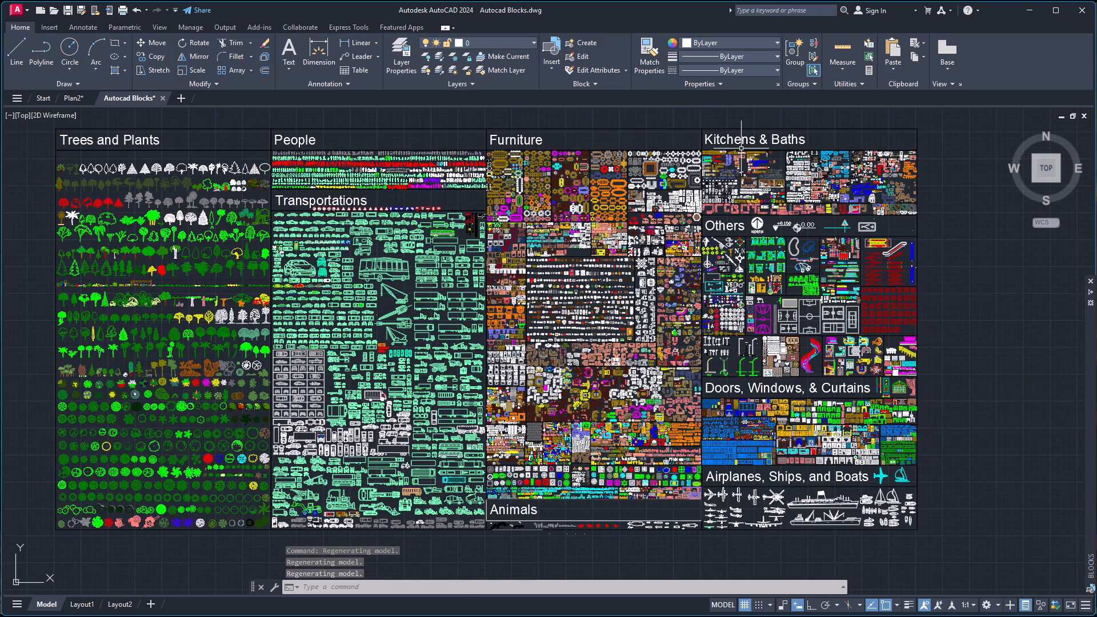
scroll(753, 147, up, 2)
scroll(722, 213, up, 2)
scroll(586, 250, up, 2)
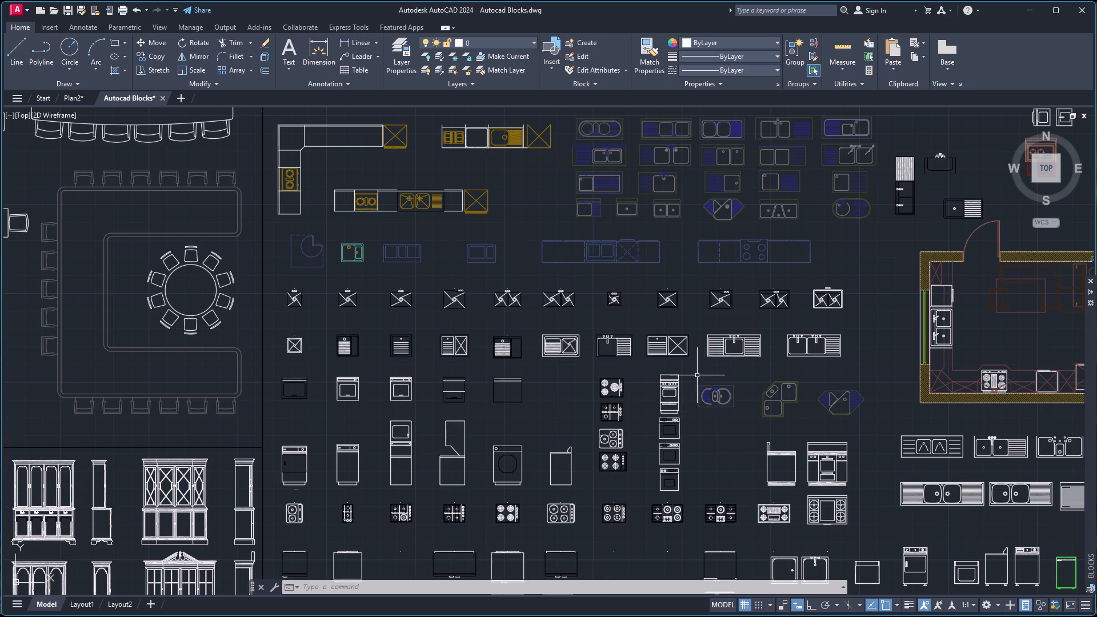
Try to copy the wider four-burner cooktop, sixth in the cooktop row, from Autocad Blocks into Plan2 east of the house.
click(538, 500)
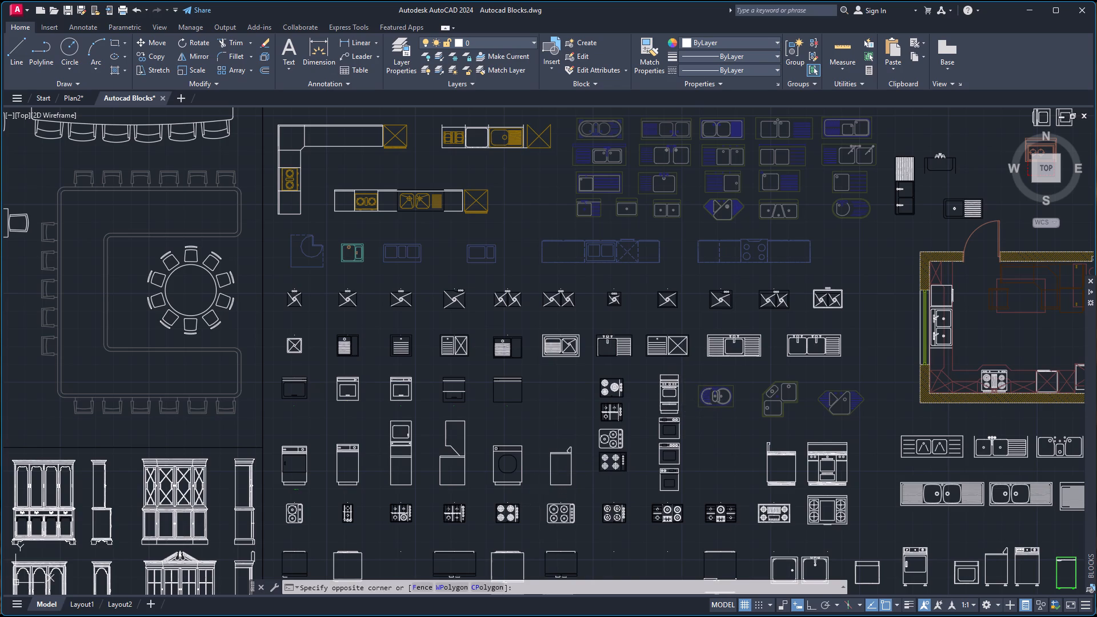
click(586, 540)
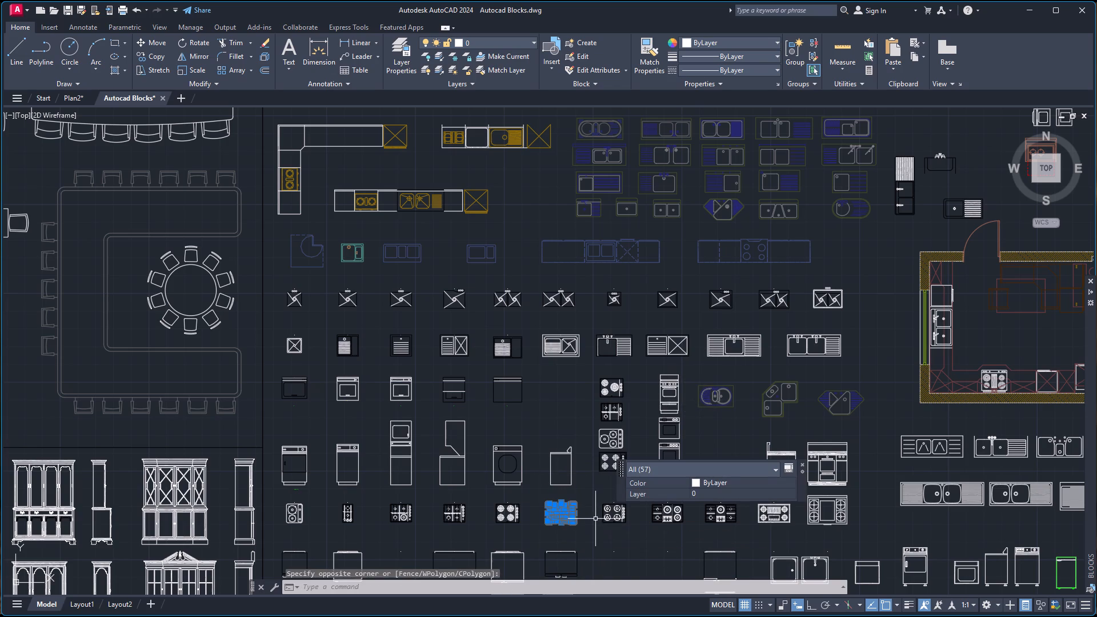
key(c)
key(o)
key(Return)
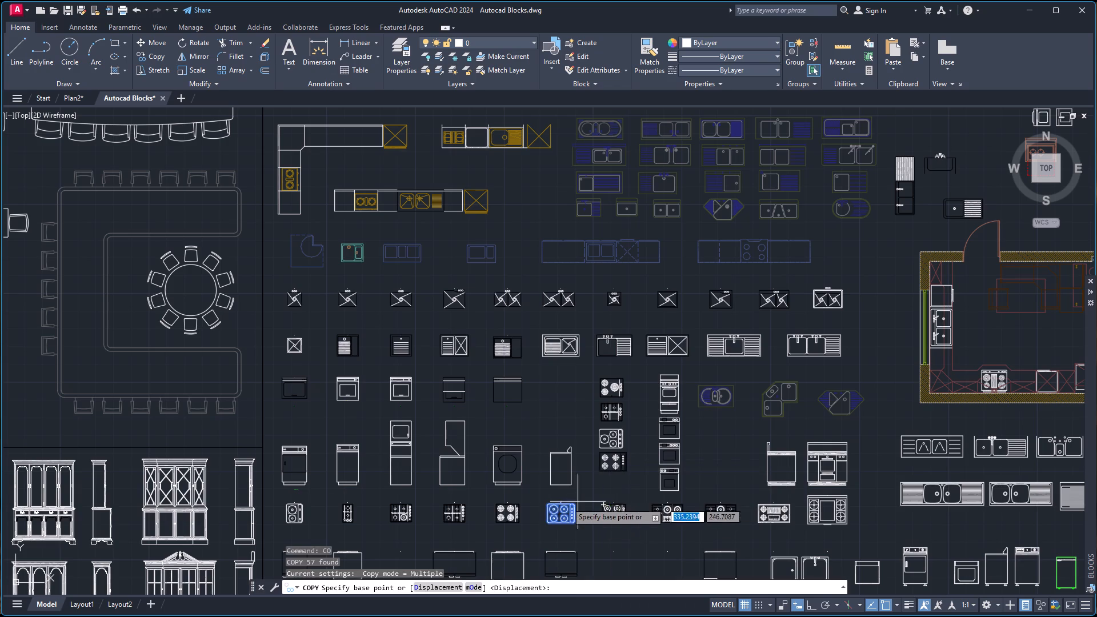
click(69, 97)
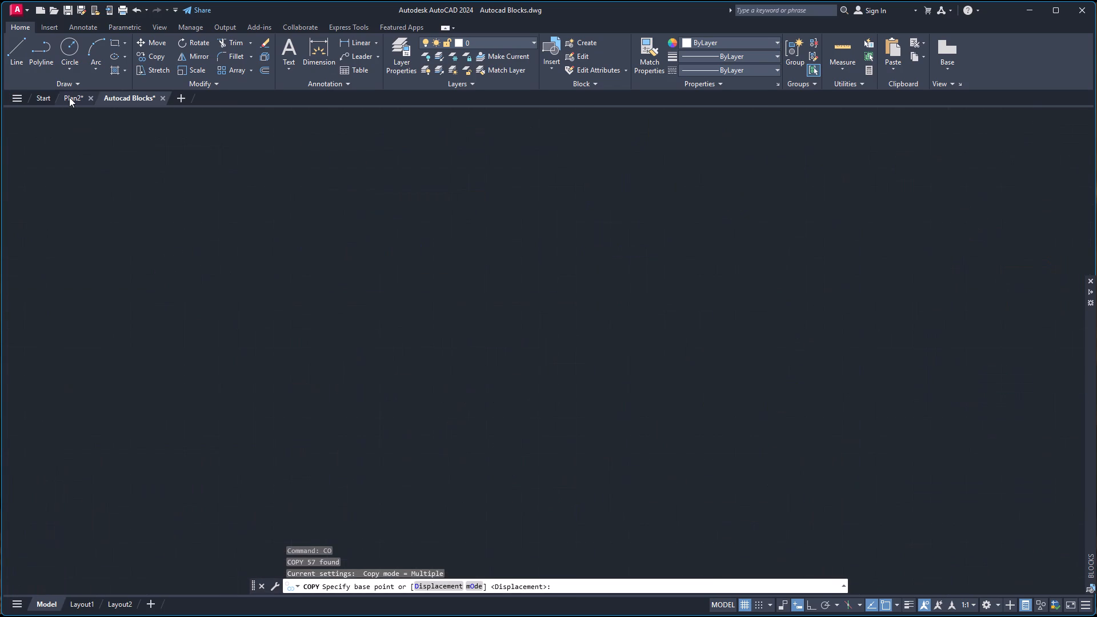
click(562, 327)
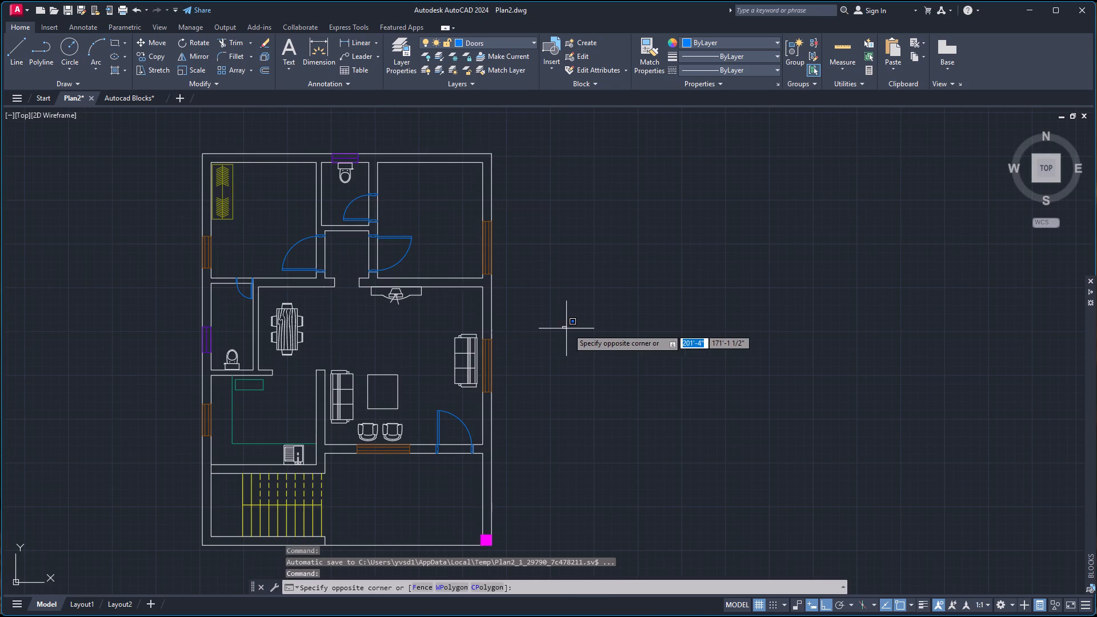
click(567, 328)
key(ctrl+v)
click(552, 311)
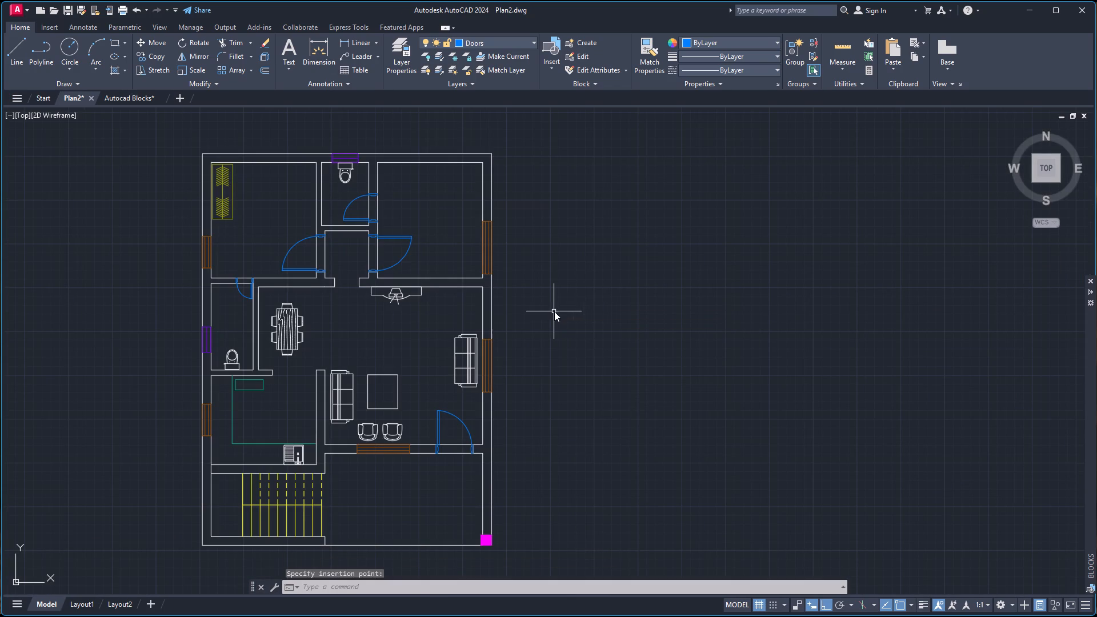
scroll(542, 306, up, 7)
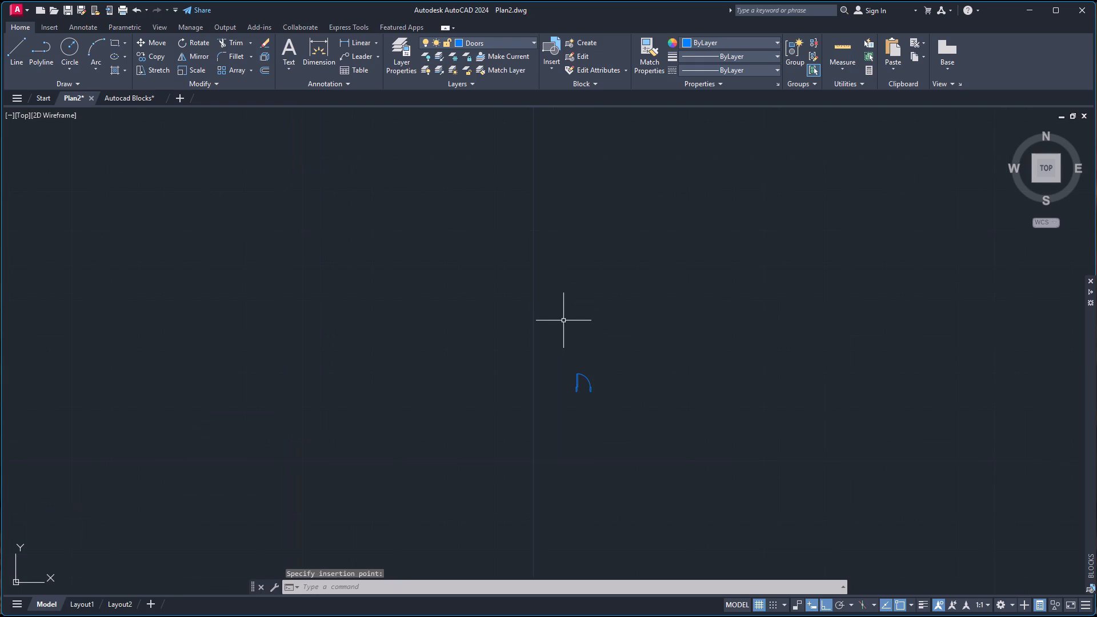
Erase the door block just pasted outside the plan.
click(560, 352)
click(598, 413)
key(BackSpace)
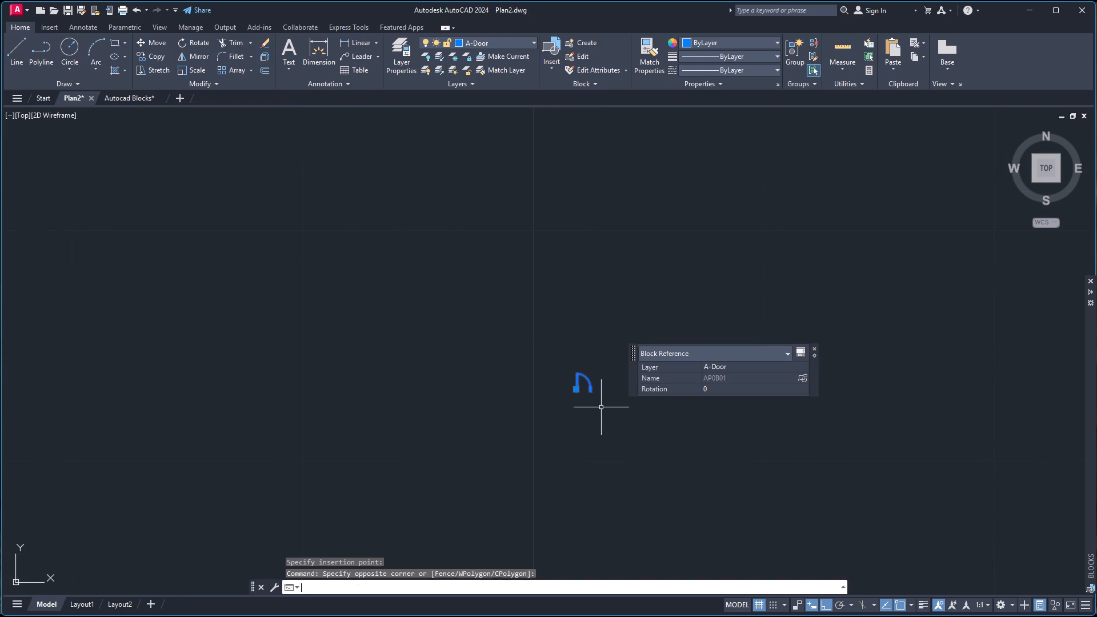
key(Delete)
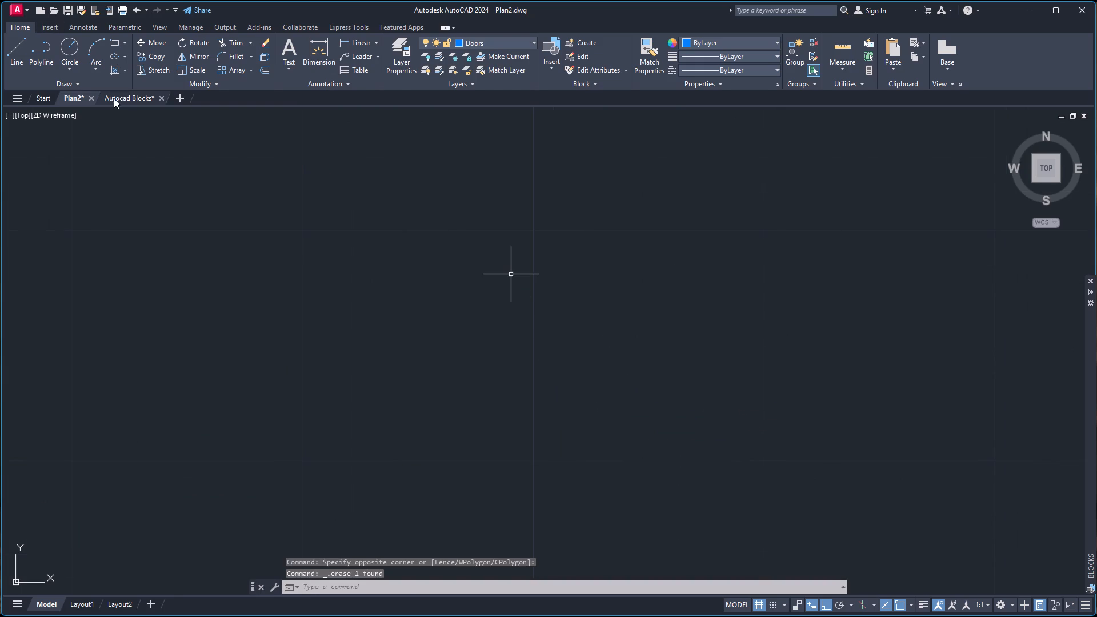
Copy the four-burner cooktop, fifth in the cooktop row, from the Autocad Blocks drawing into Plan2 east of the house.
click(116, 94)
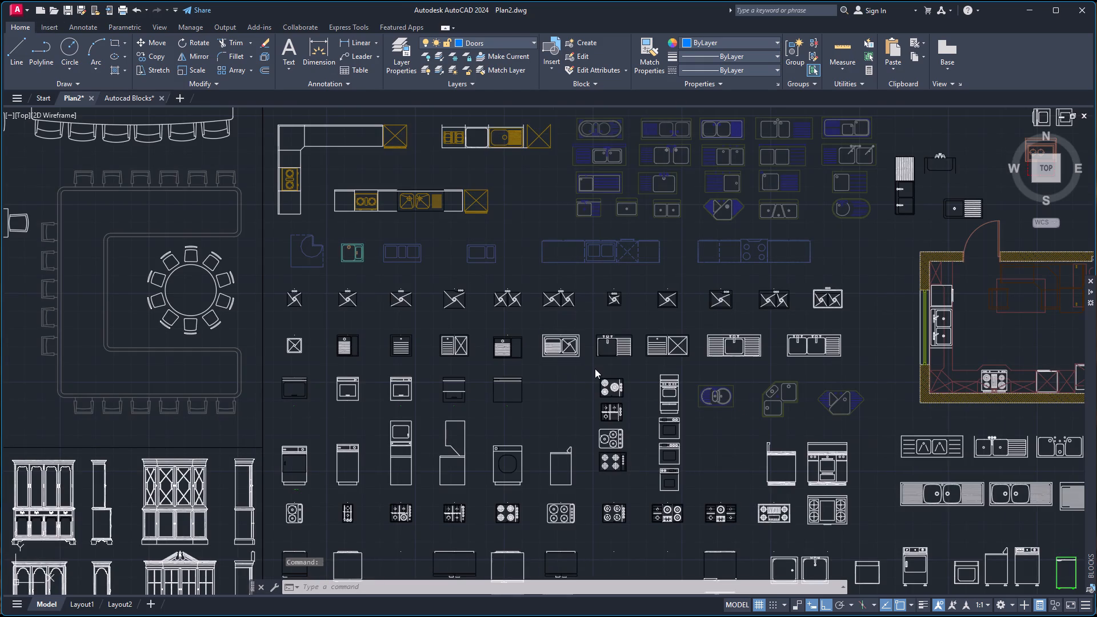
click(537, 498)
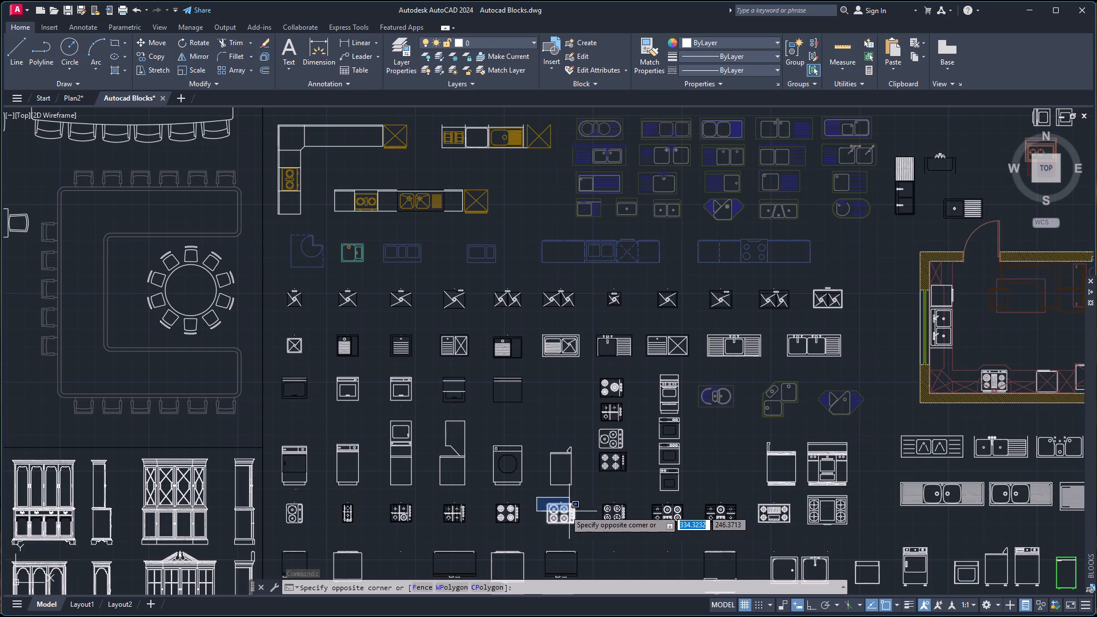
click(538, 502)
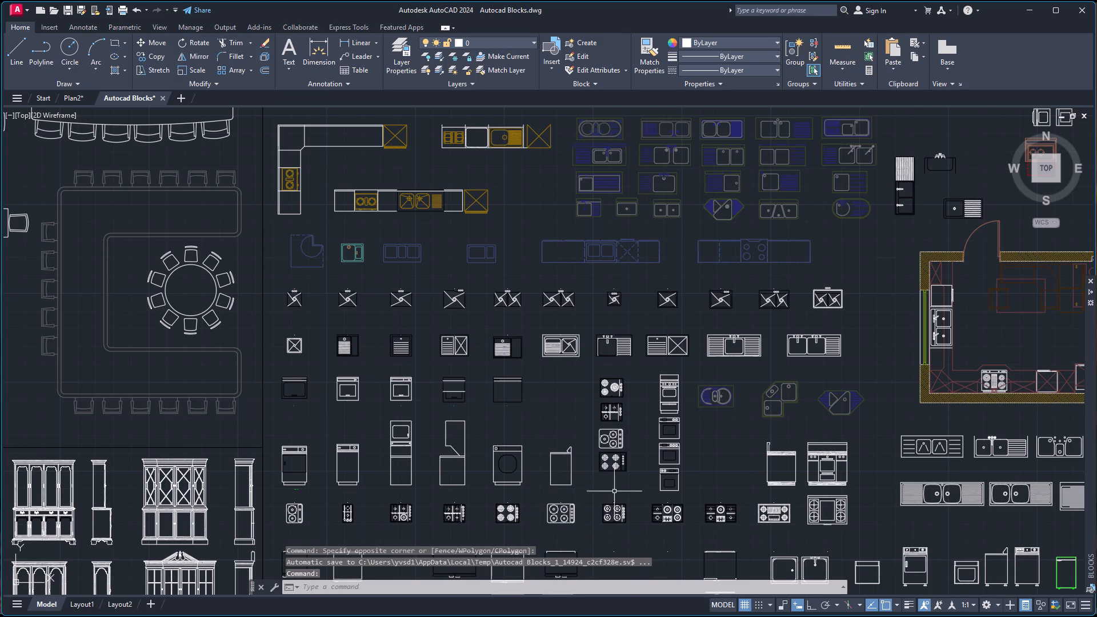
click(485, 498)
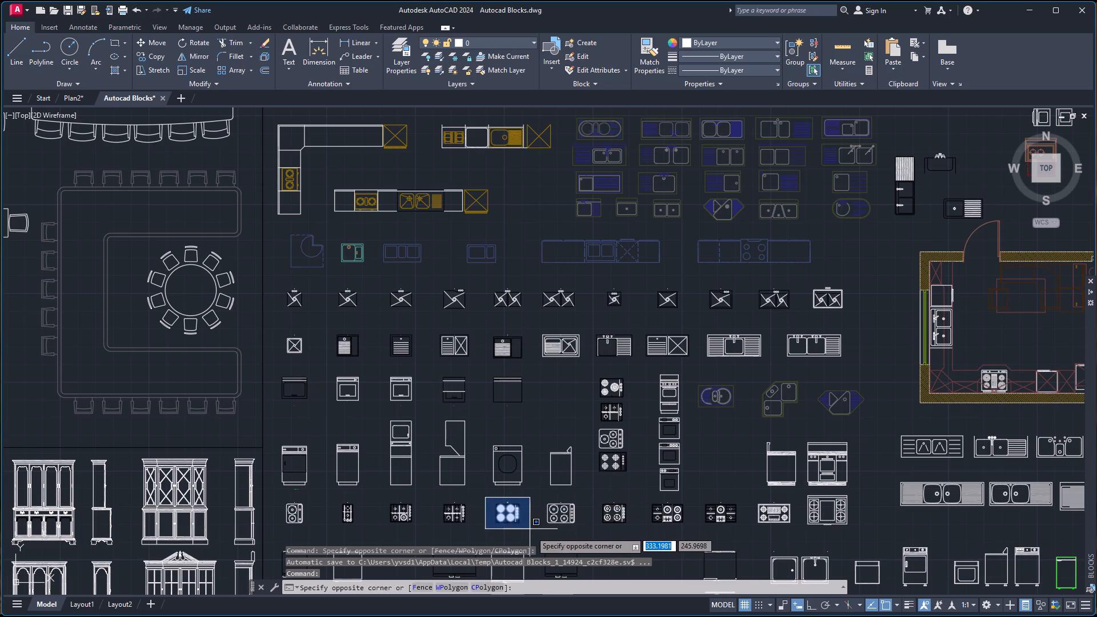
click(533, 539)
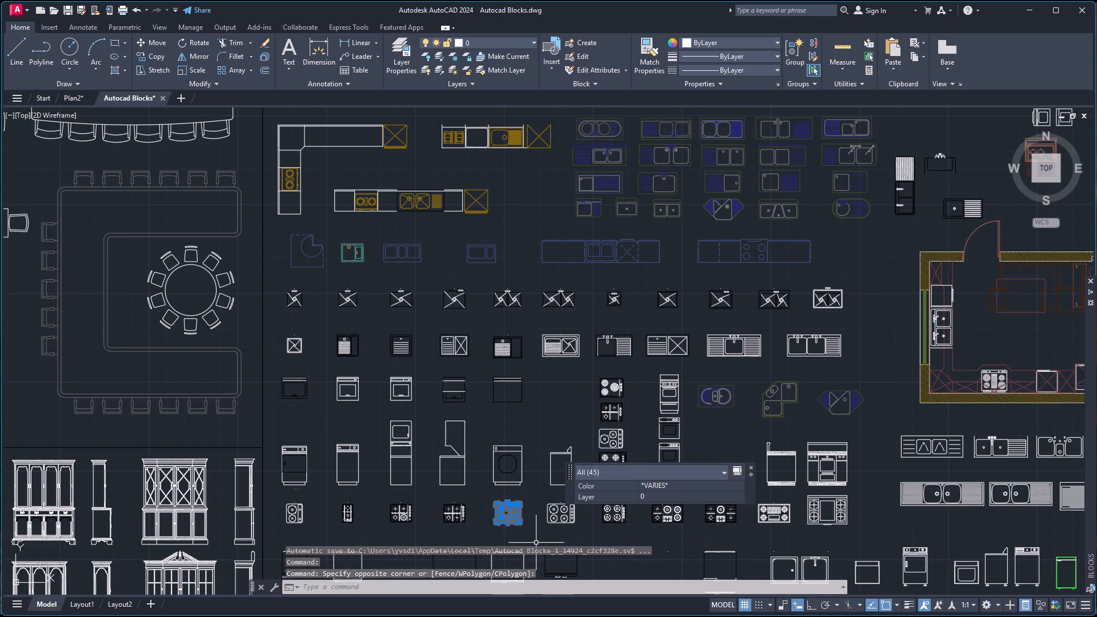
key(ctrl+c)
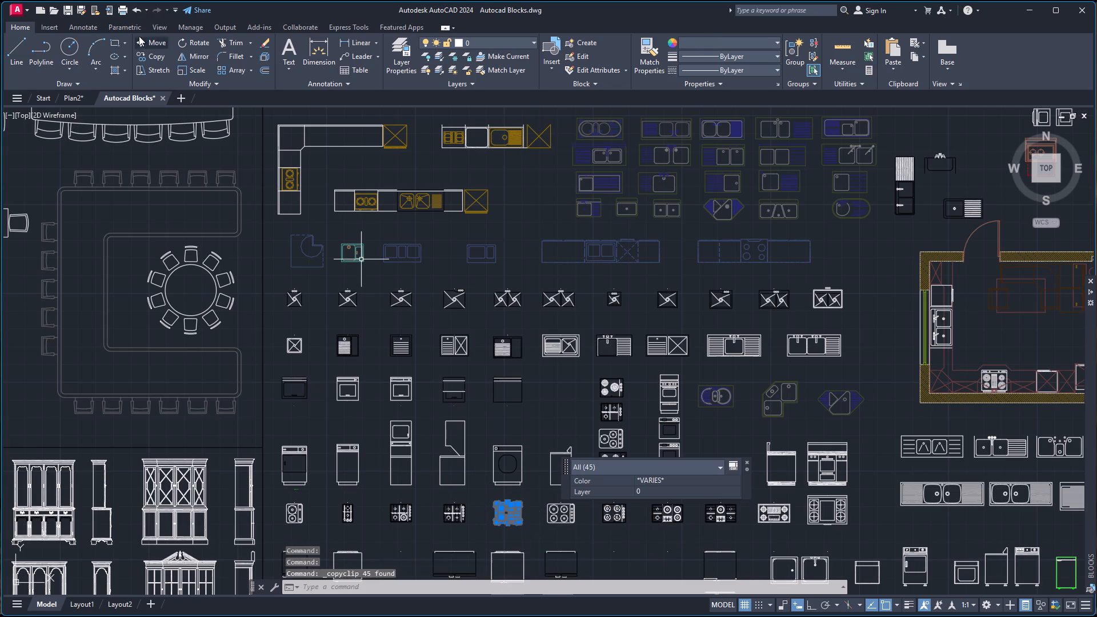
click(80, 98)
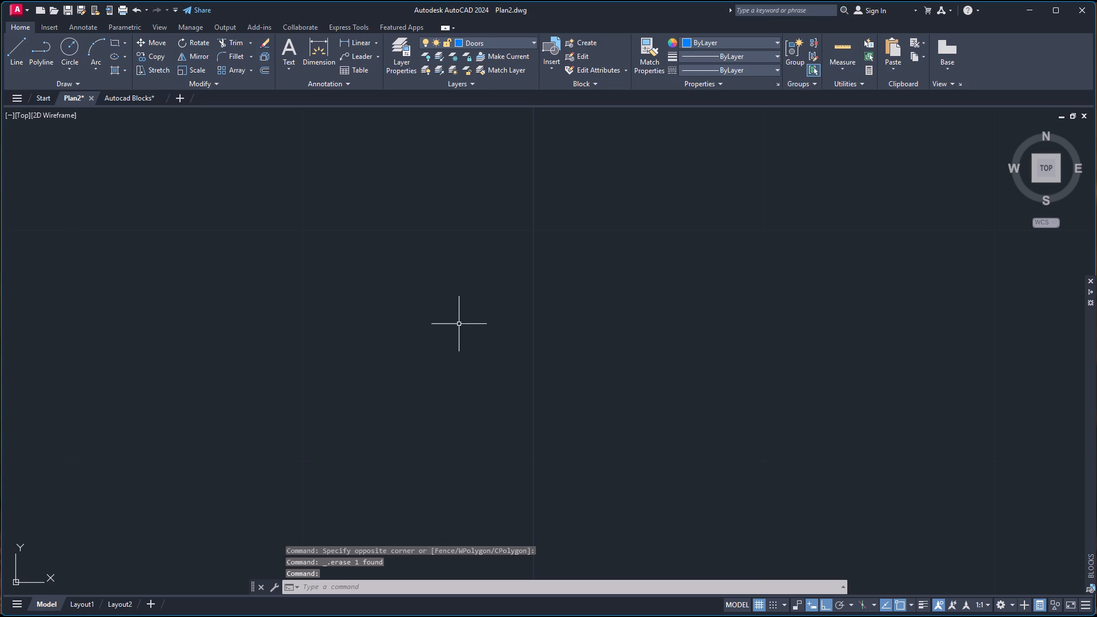
scroll(452, 330, down, 6)
scroll(406, 347, up, 2)
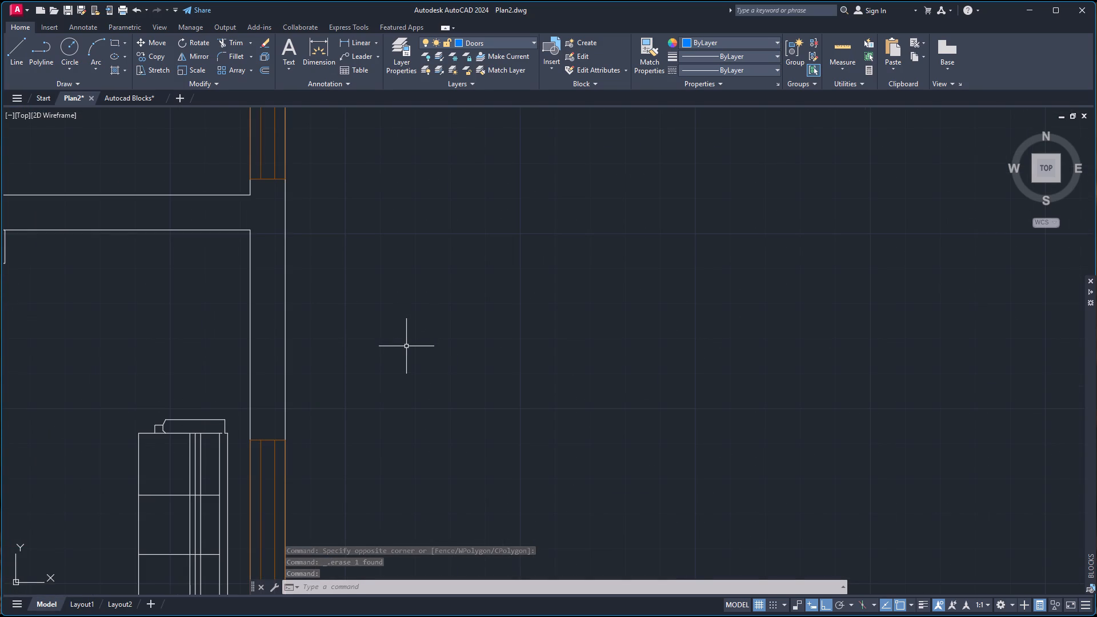
key(ctrl+v)
click(403, 326)
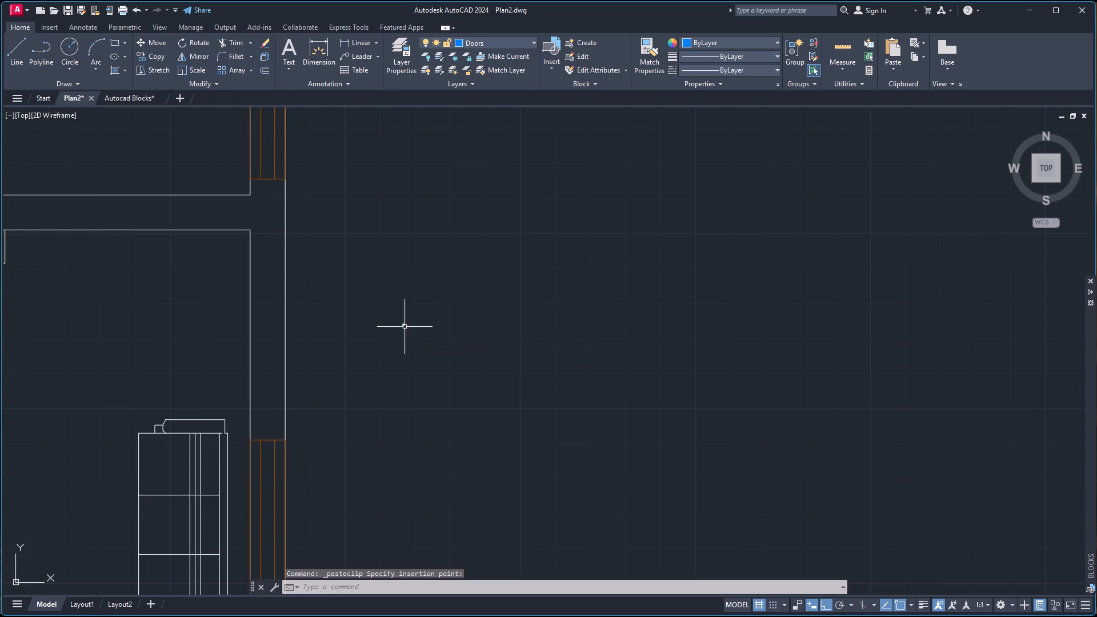
Scale the pasted cooktop up from its upper-left corner until its outer outline is about 9'-9 1/2" in perimeter.
scroll(422, 334, up, 4)
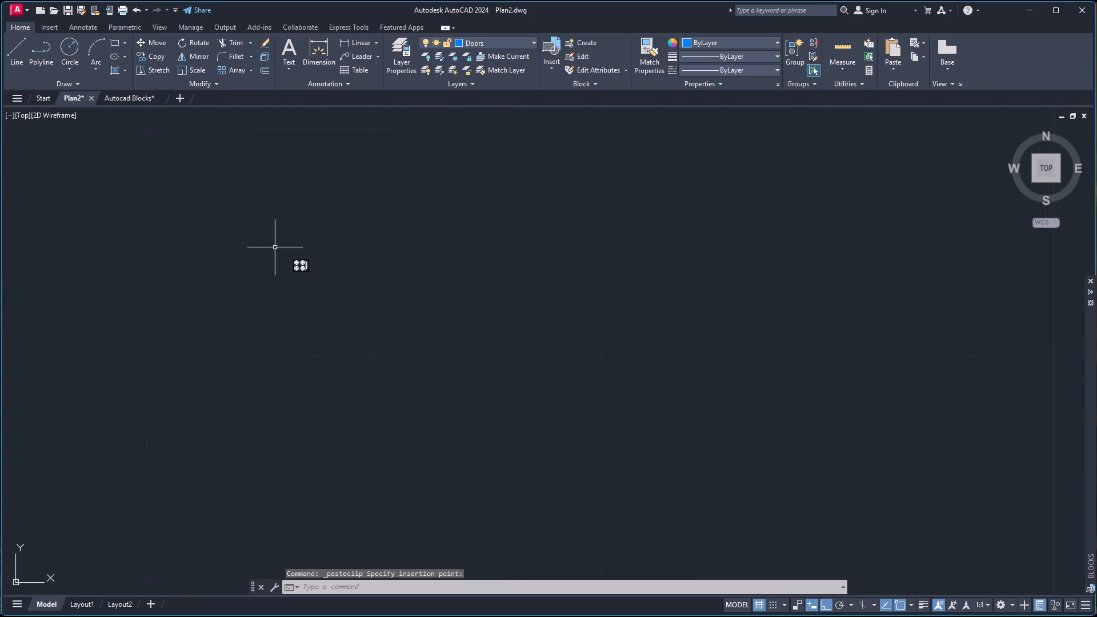
click(275, 247)
click(343, 308)
text(sc)
key(Return)
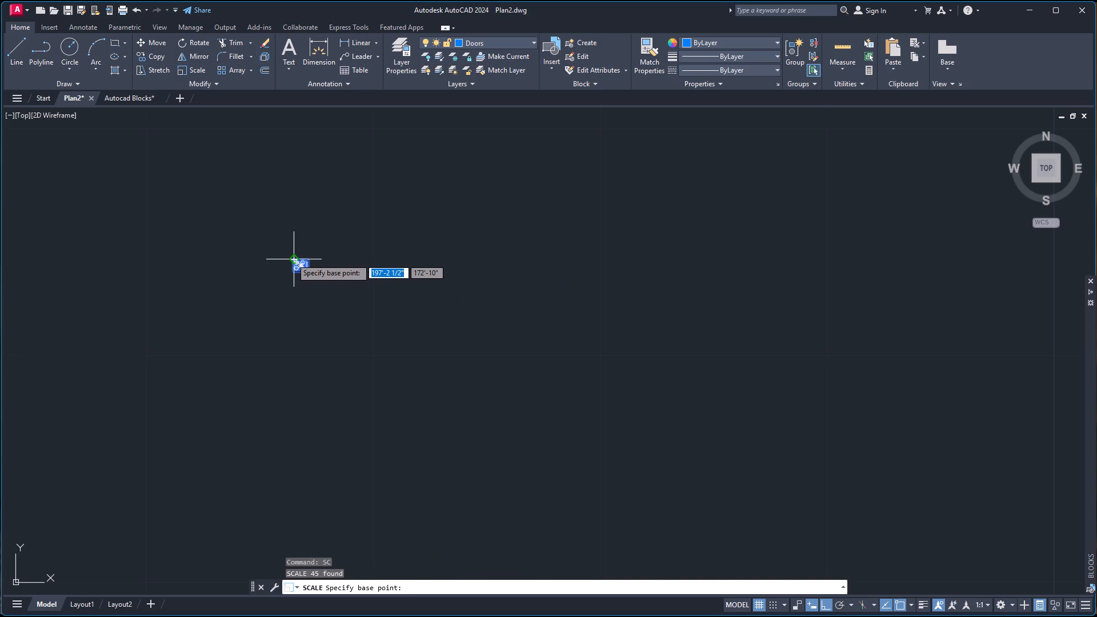
click(291, 258)
scroll(329, 271, down, 5)
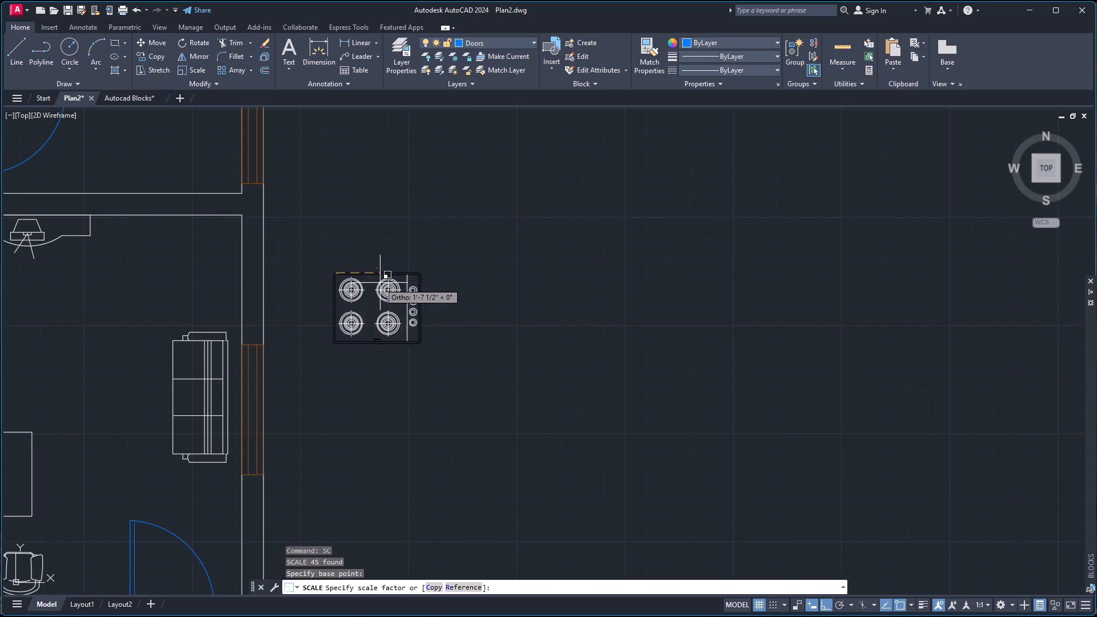
click(372, 284)
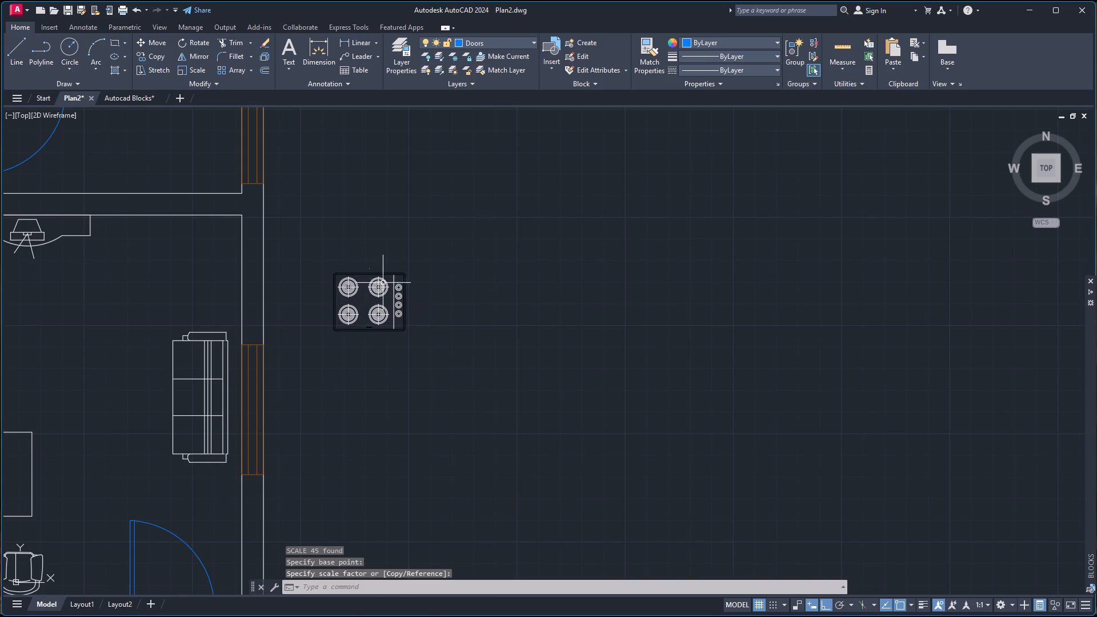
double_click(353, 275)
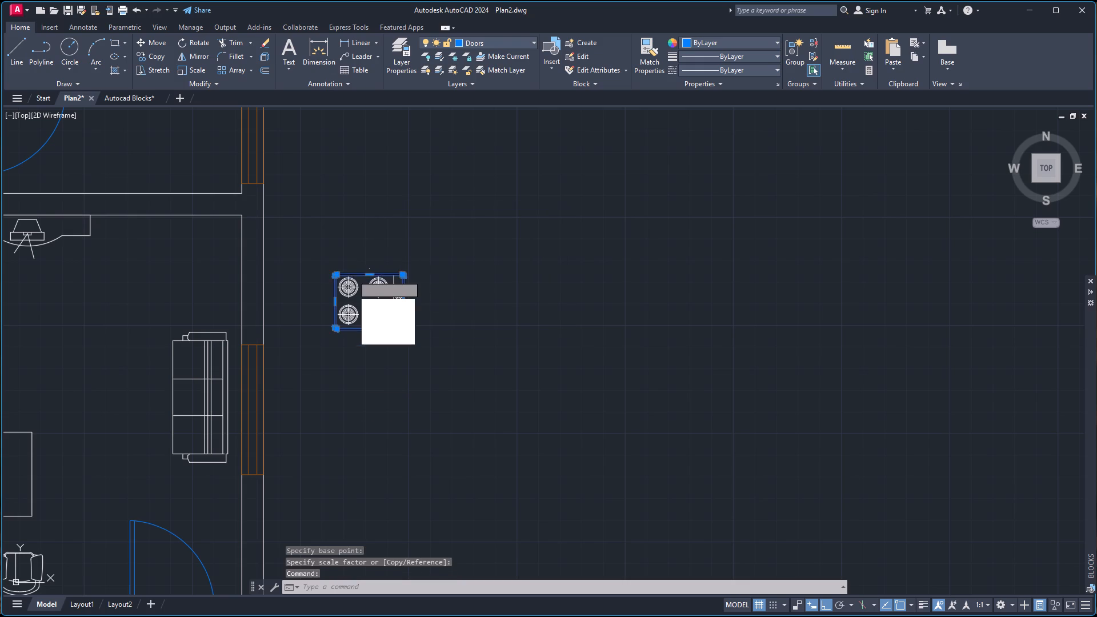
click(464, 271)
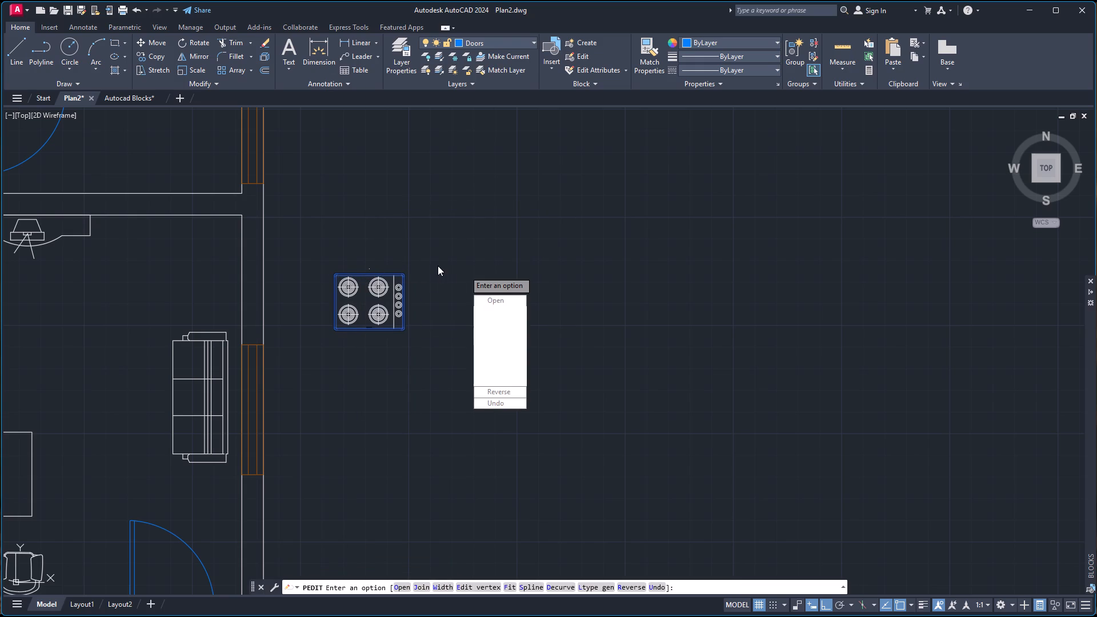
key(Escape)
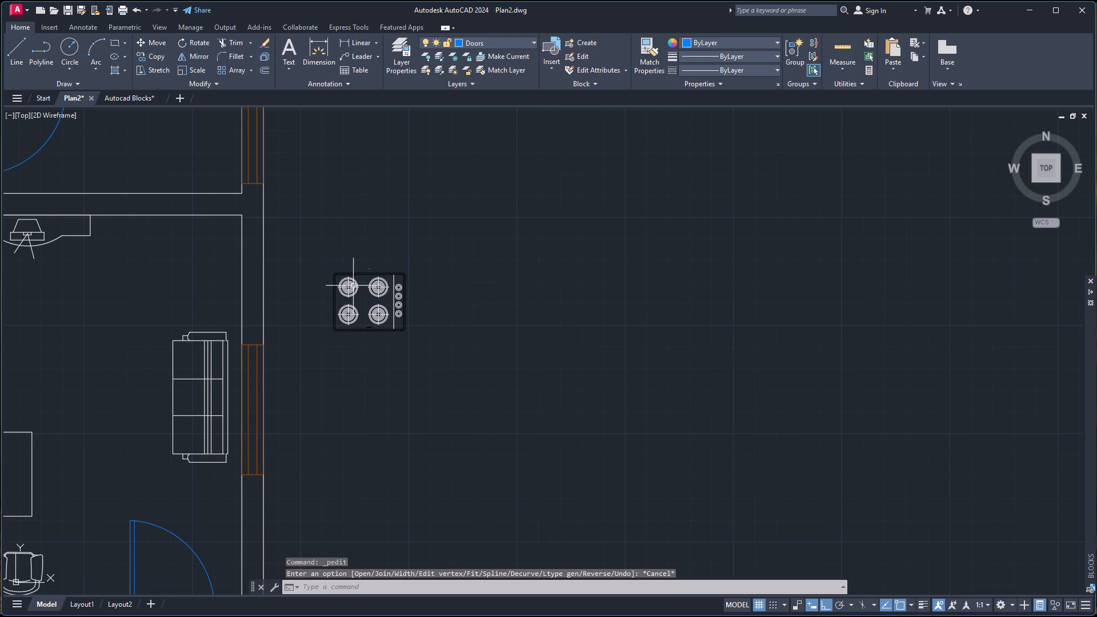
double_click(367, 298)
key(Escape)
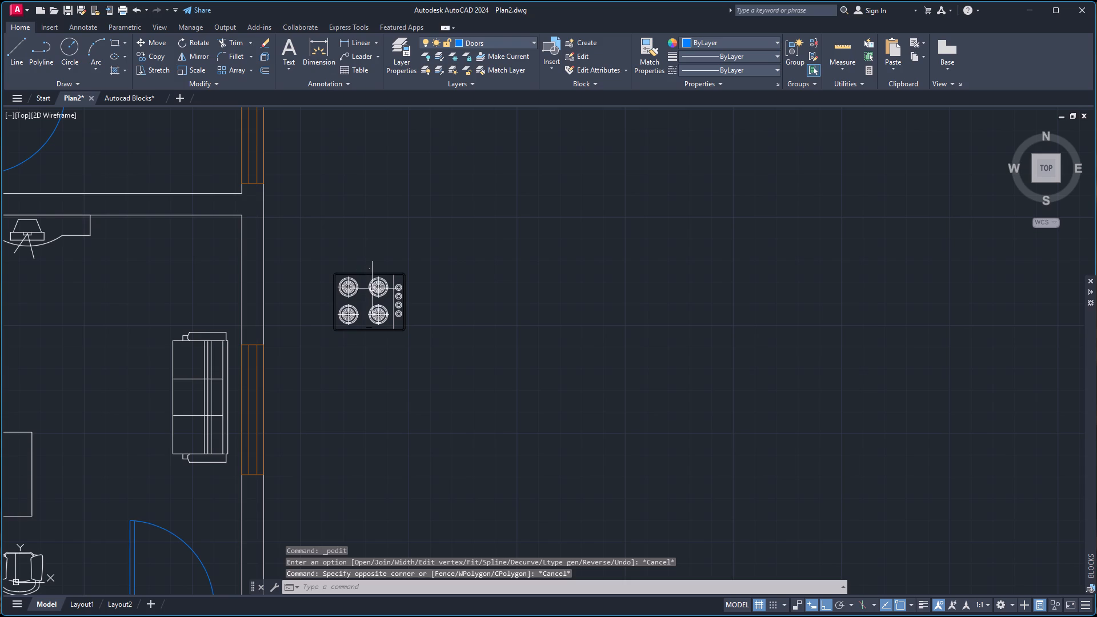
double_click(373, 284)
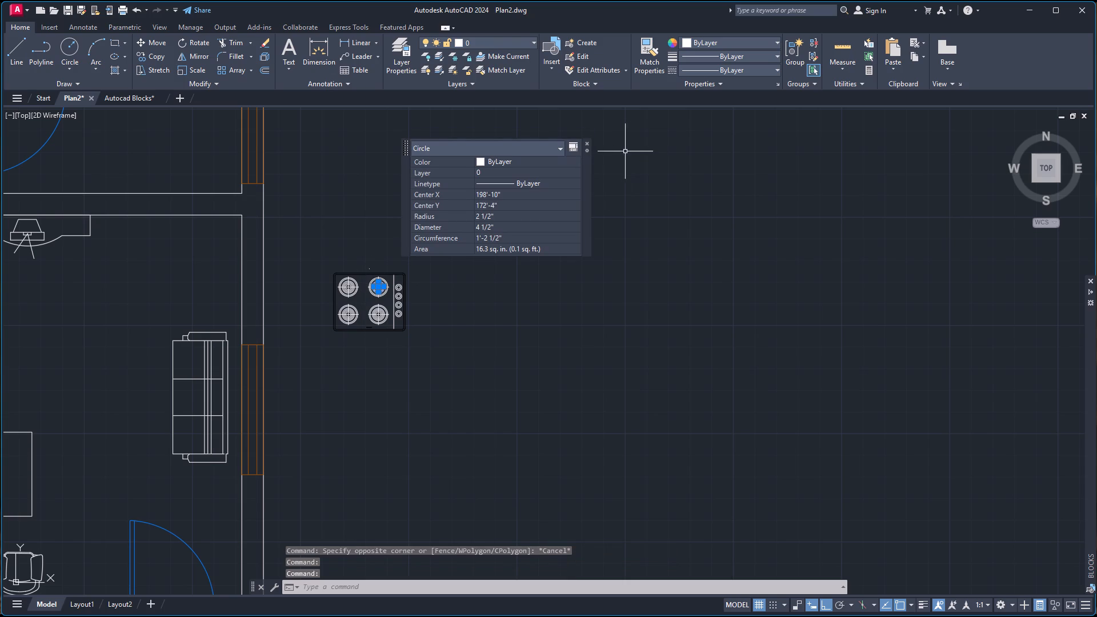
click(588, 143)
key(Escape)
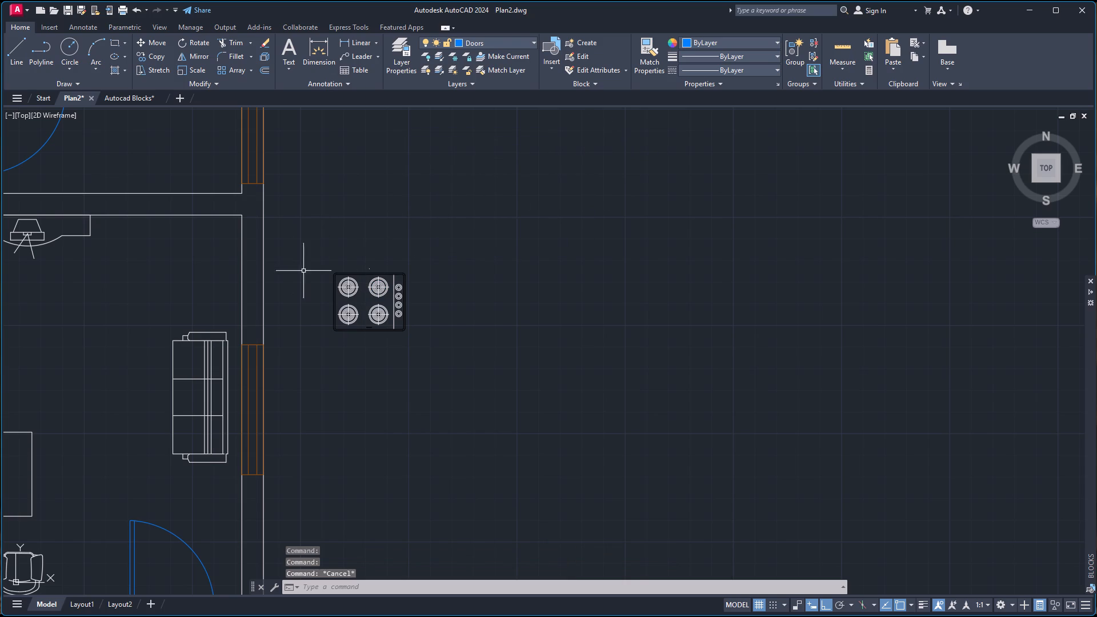
Change the colour of the cooktop's outer outline polyline to White.
click(335, 273)
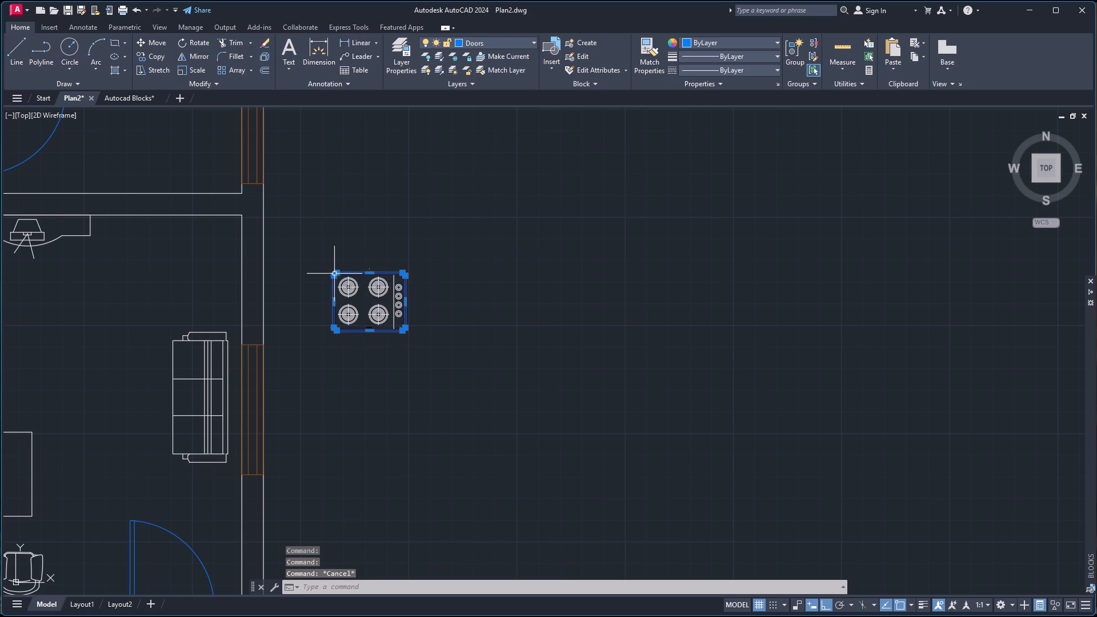
double_click(505, 150)
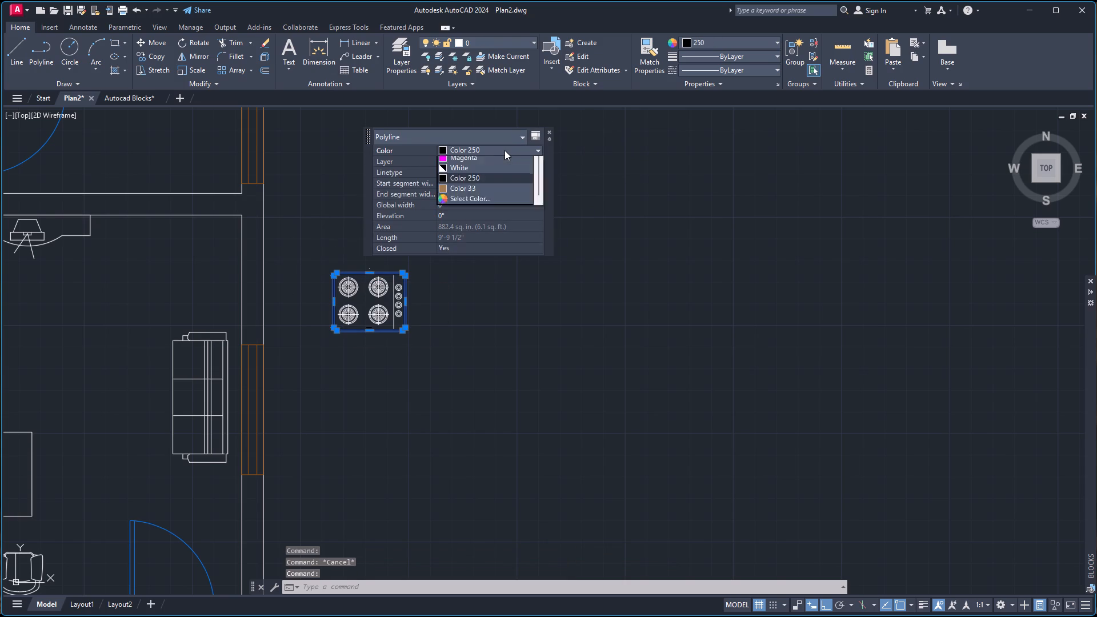
click(458, 219)
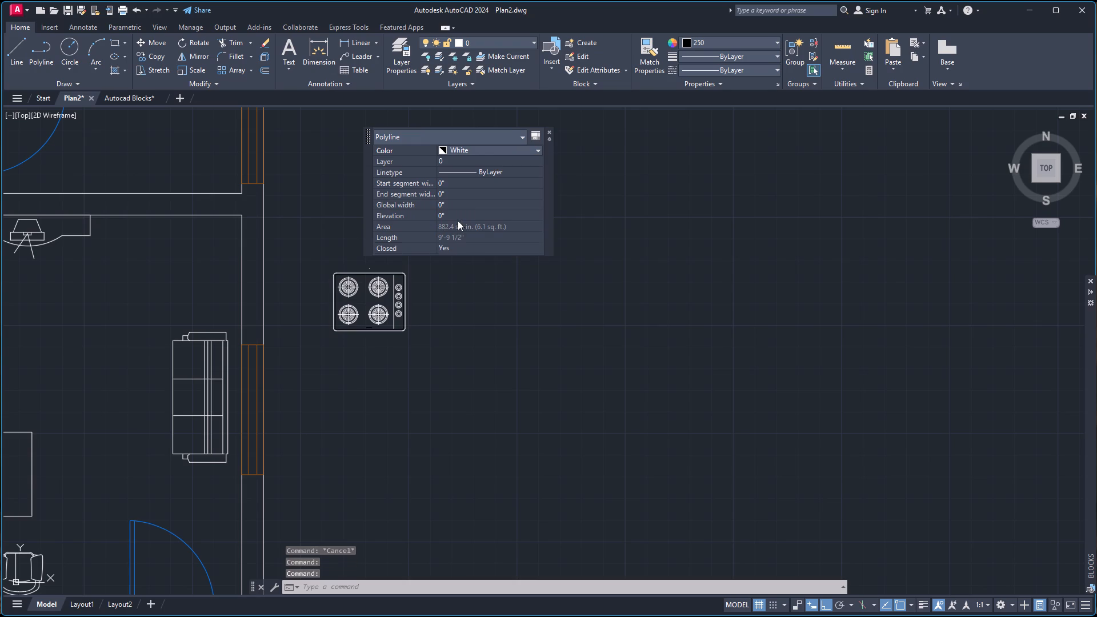
click(548, 131)
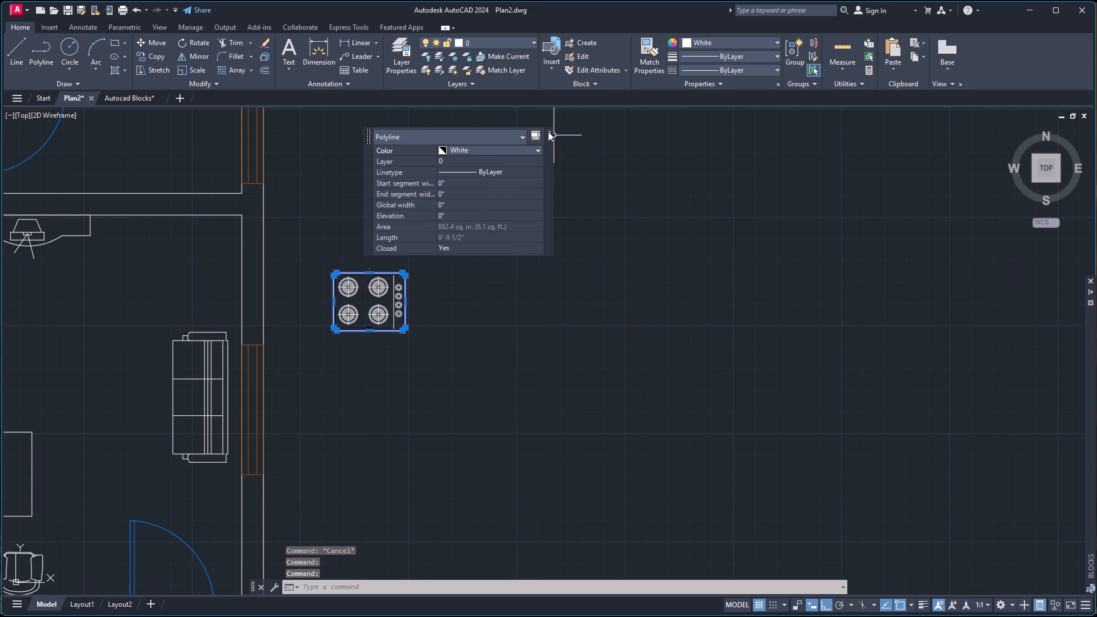
key(Escape)
Change the colour of the cooktop's inner outline and the small bar near its lower edge to White.
scroll(349, 294, up, 4)
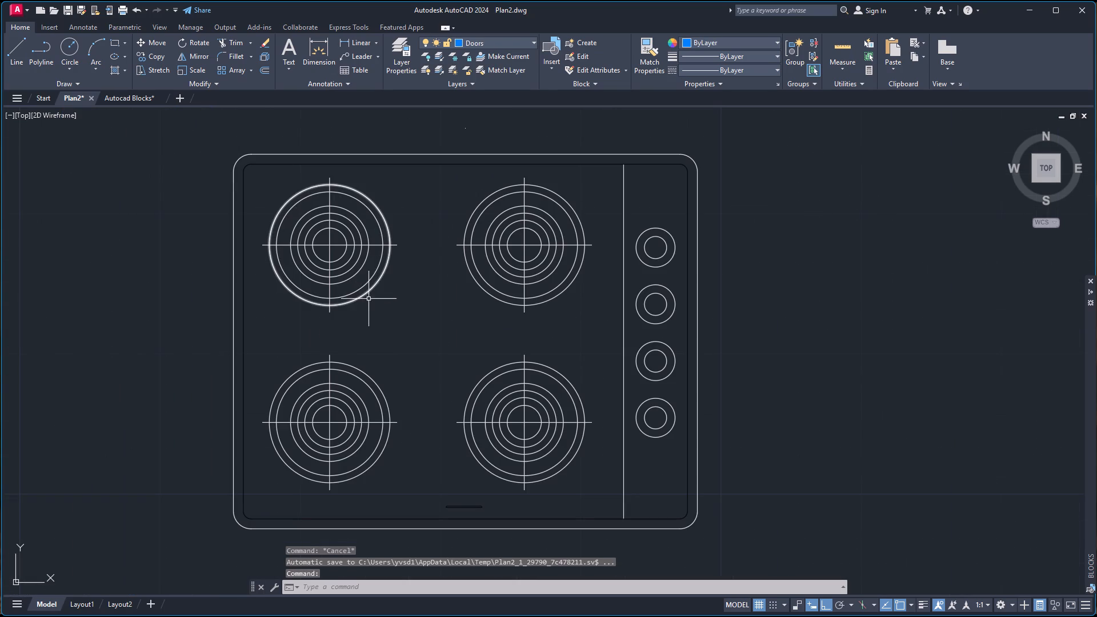
click(477, 505)
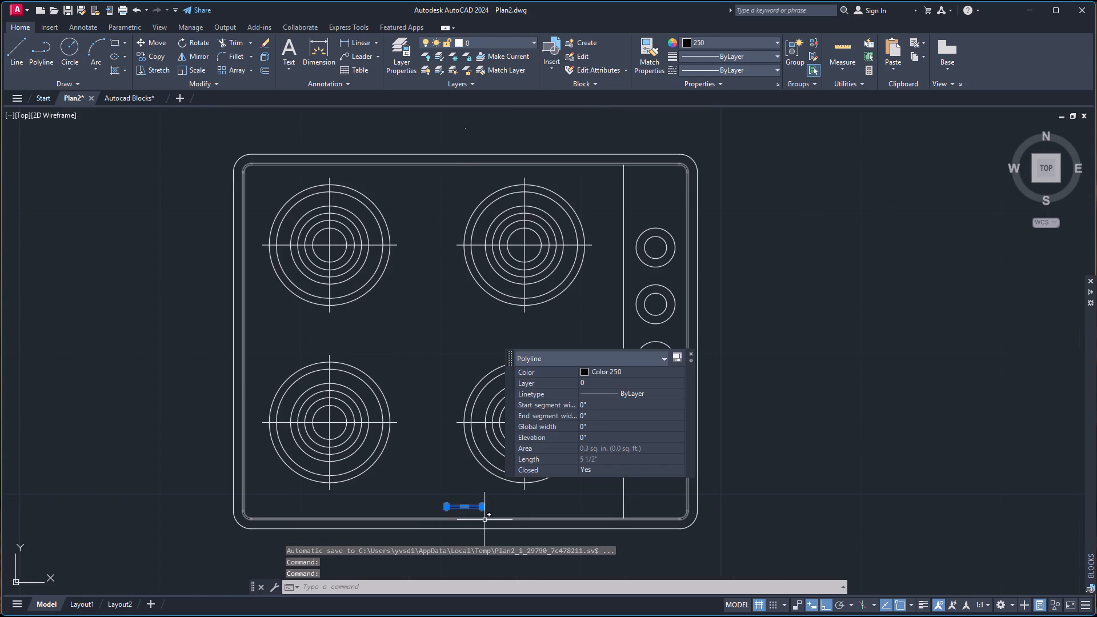
click(486, 520)
double_click(617, 383)
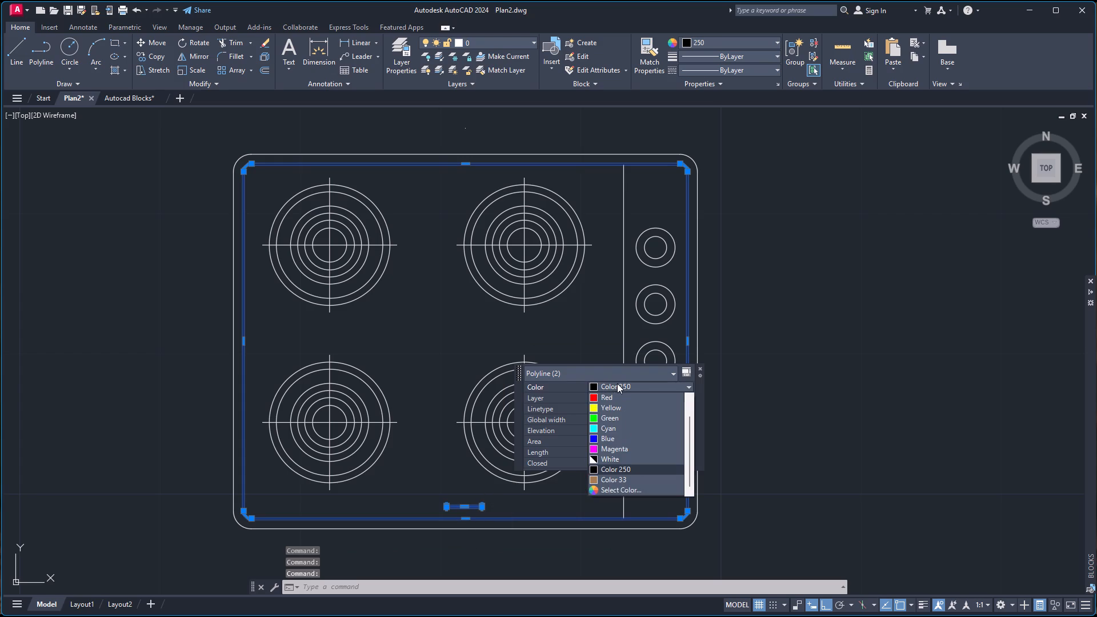
click(608, 456)
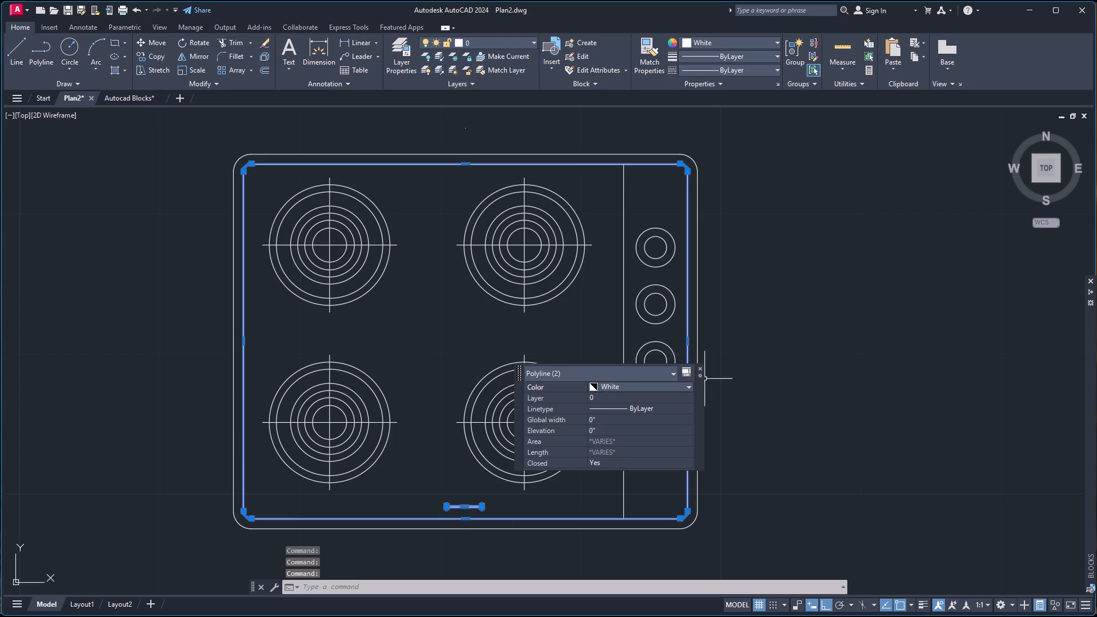
click(699, 370)
key(Escape)
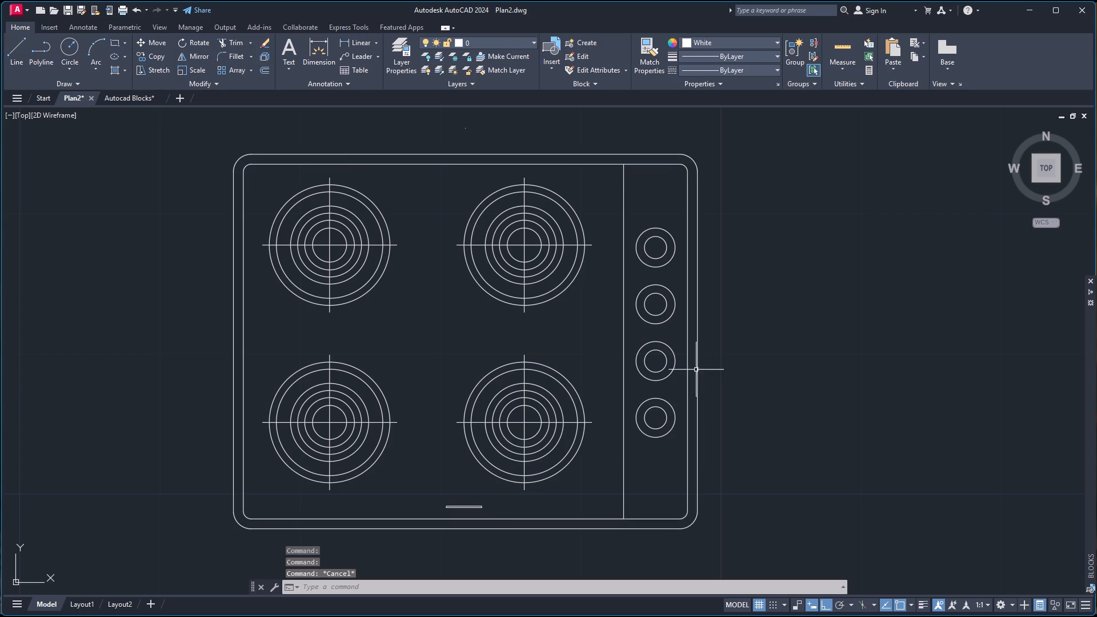
Erase the stray point just above the cooktop's upper edge.
scroll(518, 215, down, 5)
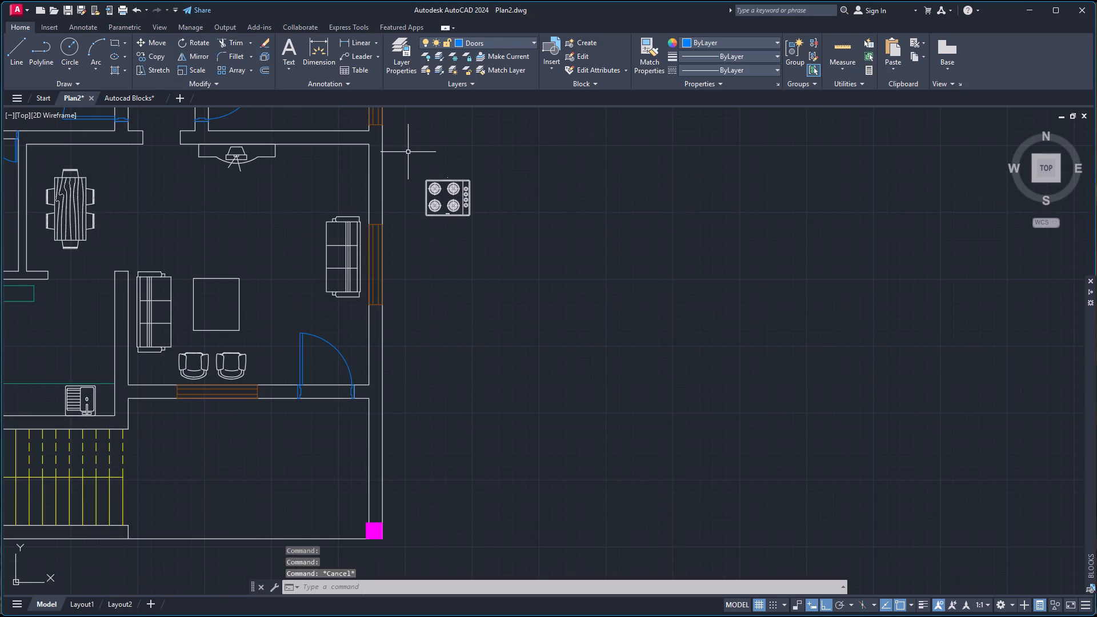
scroll(408, 152, up, 4)
scroll(563, 294, up, 1)
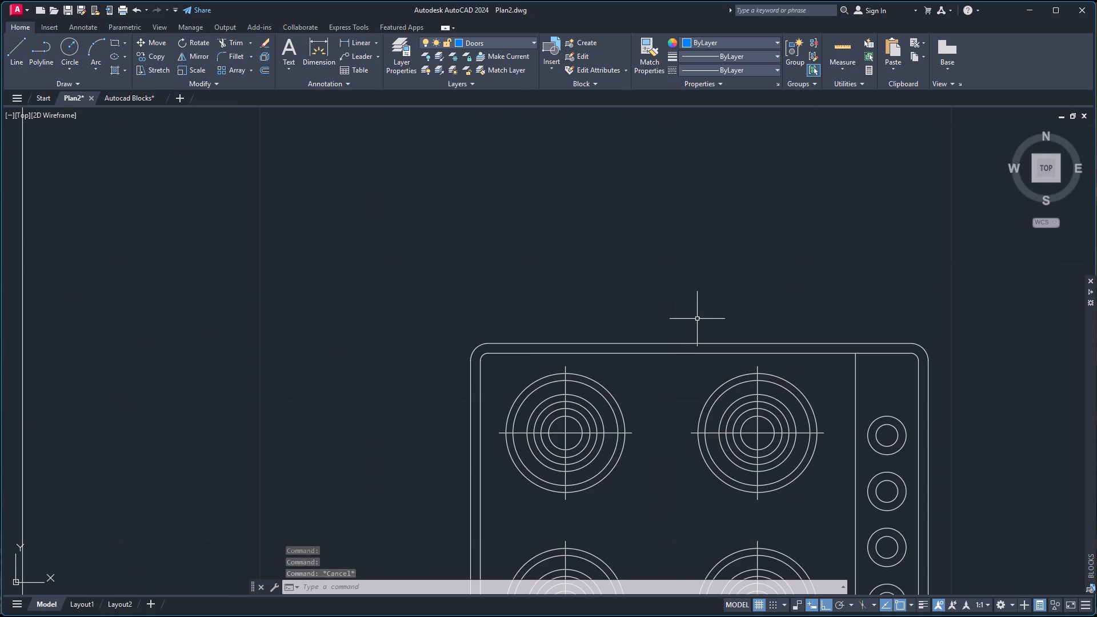
click(699, 318)
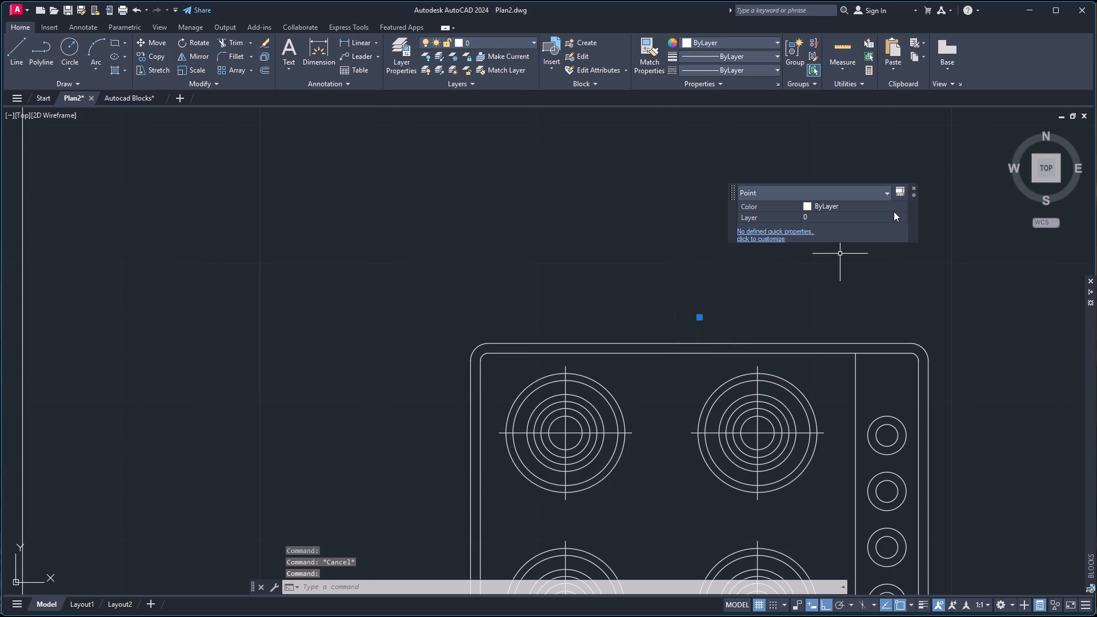
key(Delete)
Group all the cooktop's objects into a single unnamed group.
scroll(775, 273, down, 2)
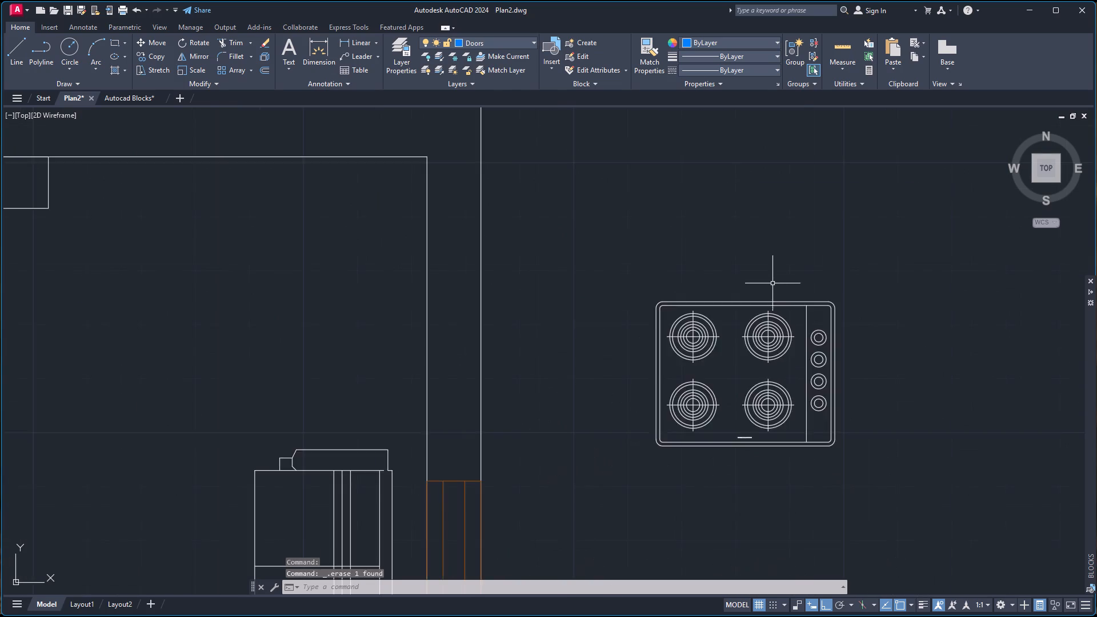
scroll(771, 285, down, 1)
scroll(744, 269, up, 2)
click(586, 281)
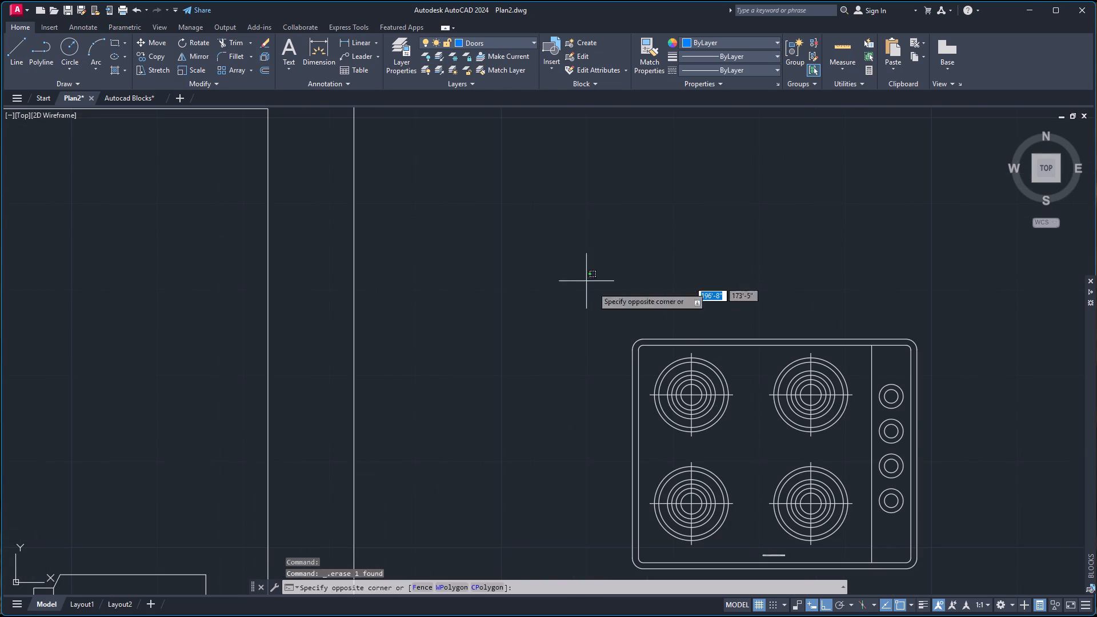
click(948, 571)
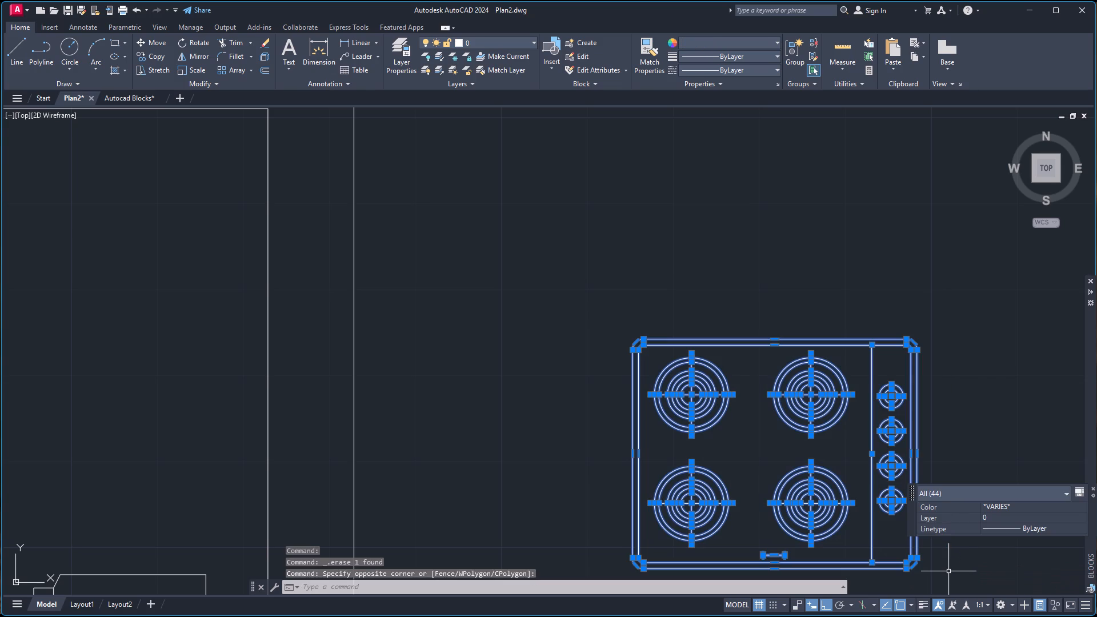
key(g)
key(Return)
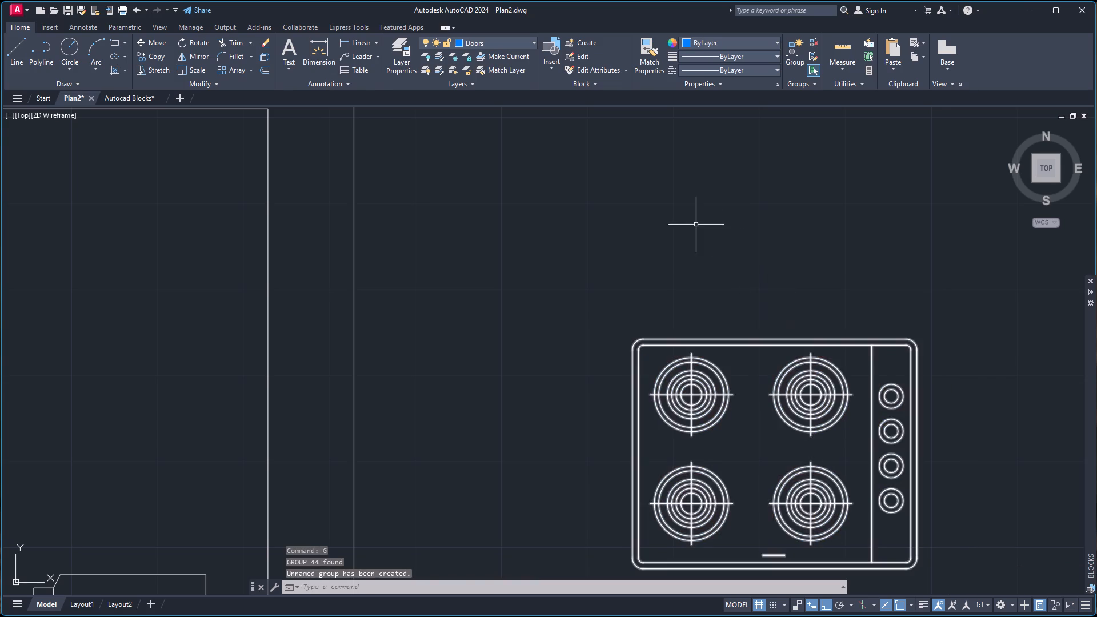
scroll(694, 224, down, 2)
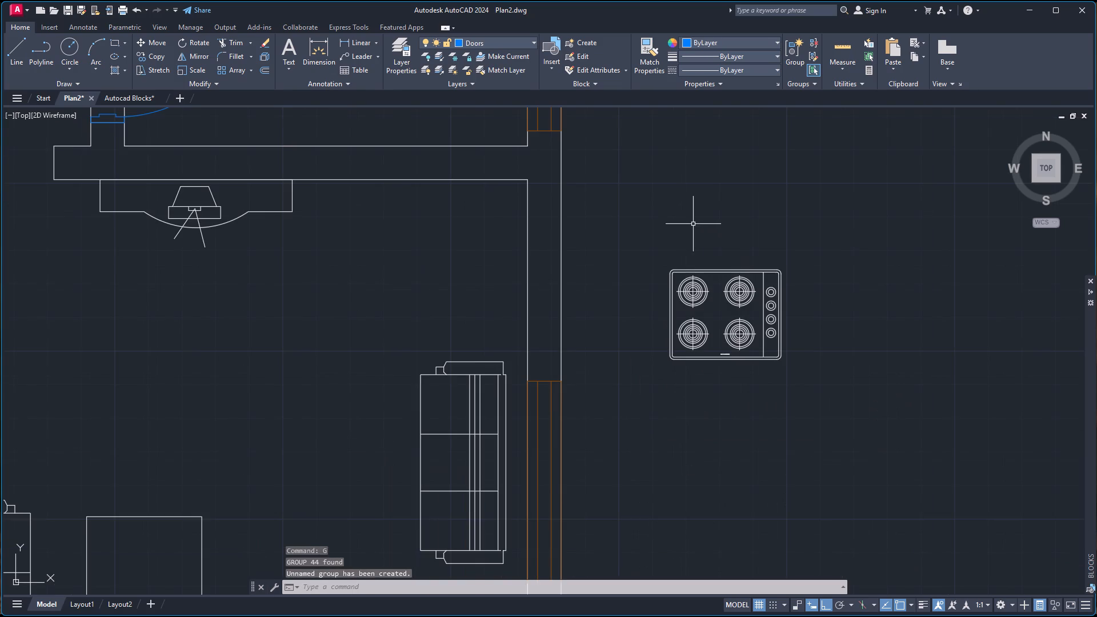
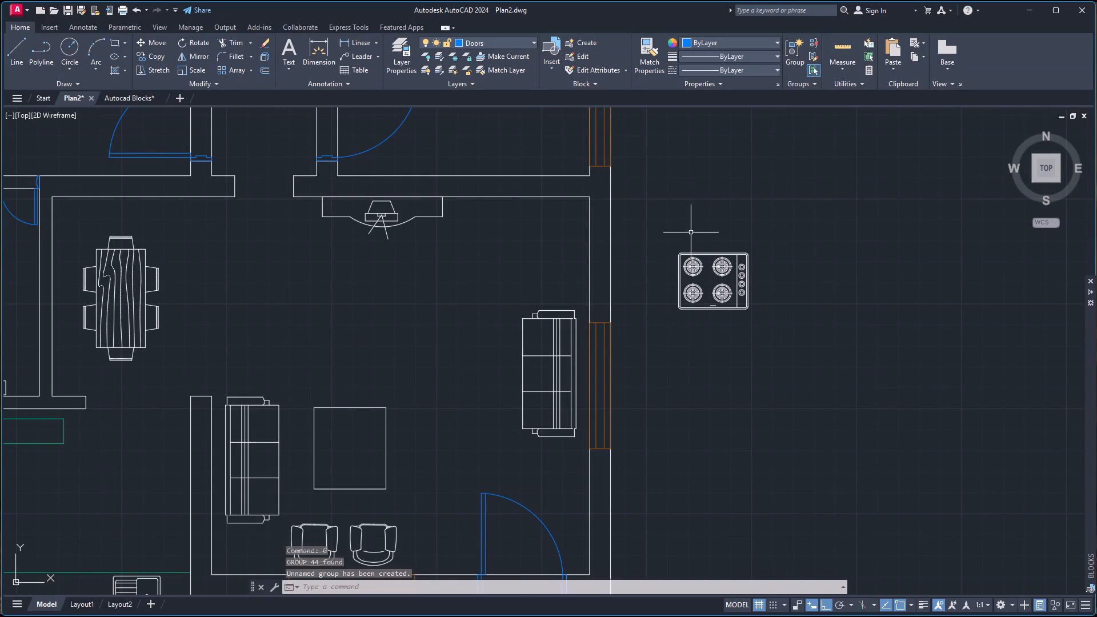
Rotate the stove group beside the plan 90° counterclockwise about the midpoint of its left edge.
click(662, 227)
click(788, 335)
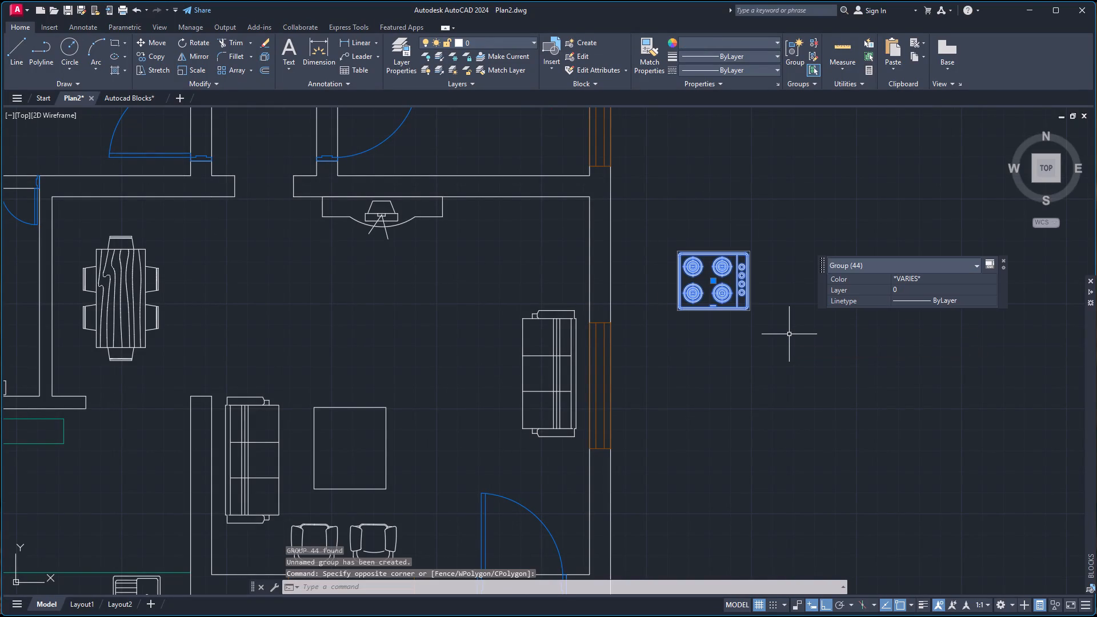
key(r)
key(o)
key(Return)
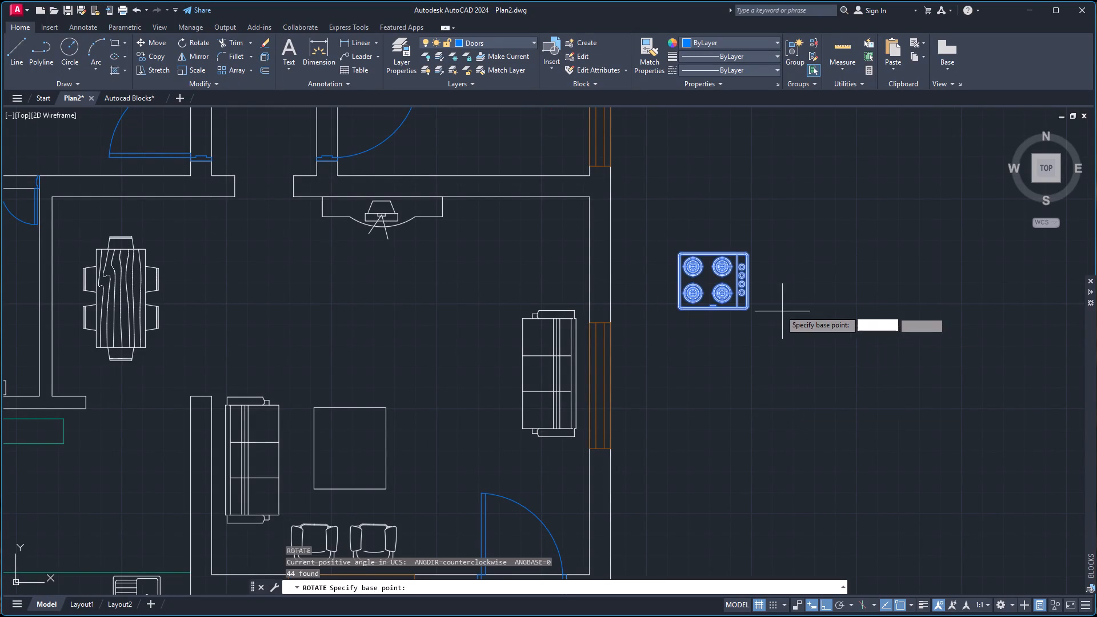
click(676, 283)
click(676, 202)
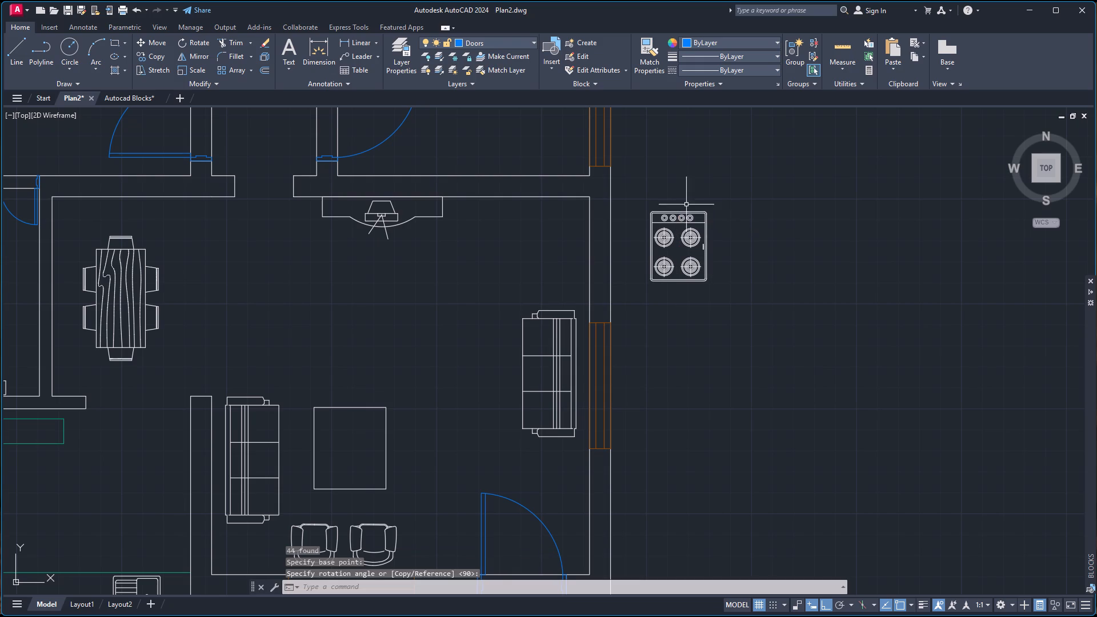
Copy the rotated stove by its bottom midpoint onto the kitchen's lower wall, beside the sink.
click(644, 195)
click(716, 313)
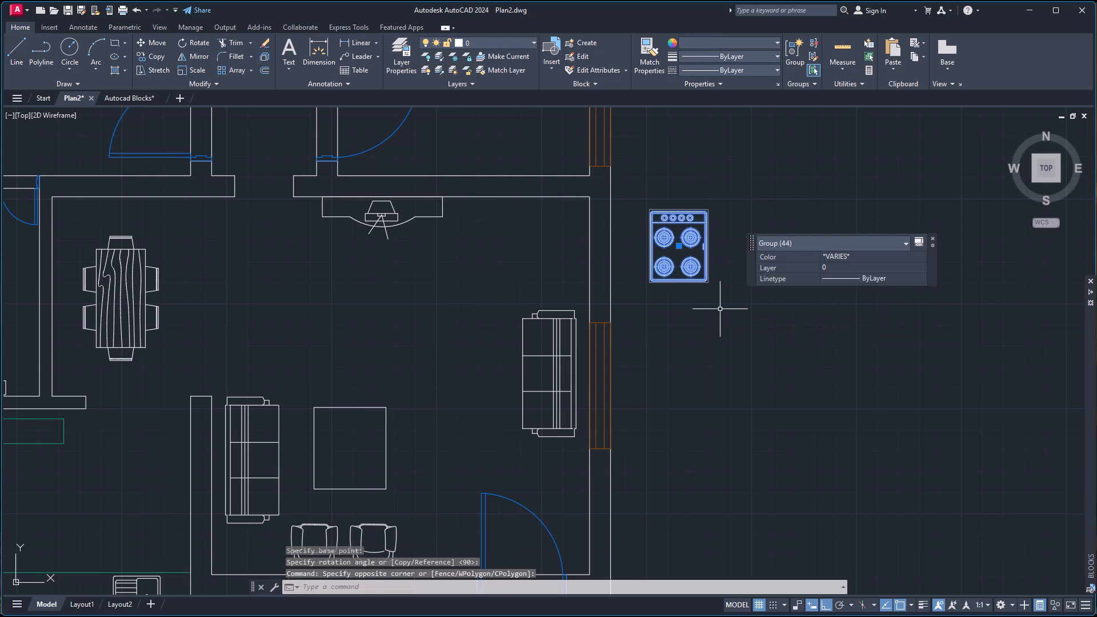
key(c)
key(o)
key(Return)
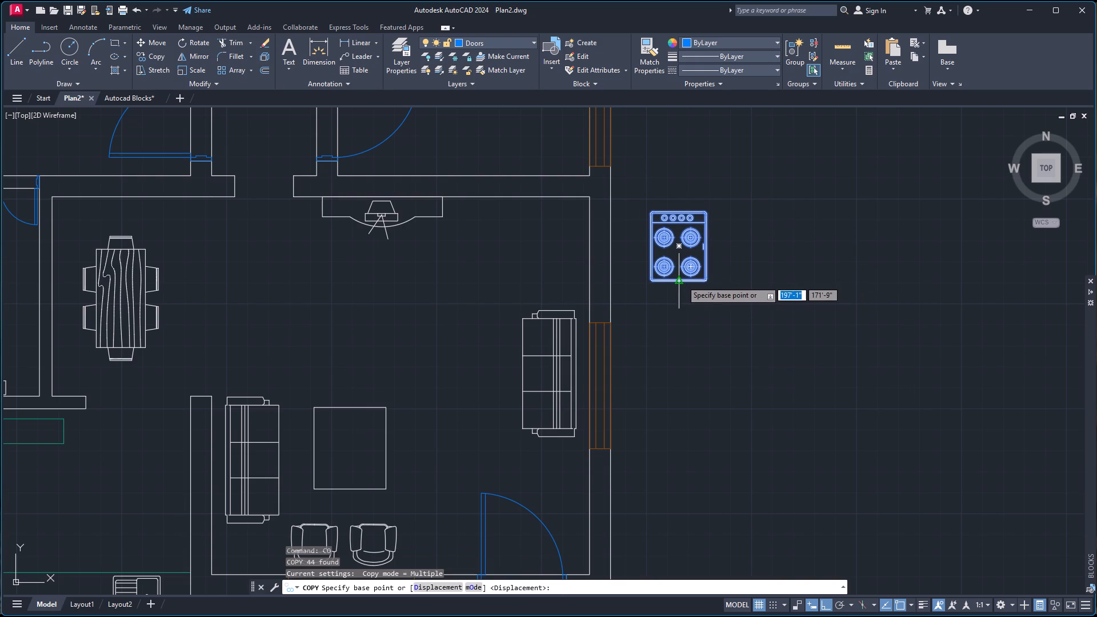
click(678, 281)
scroll(499, 320, down, 5)
scroll(384, 367, up, 1)
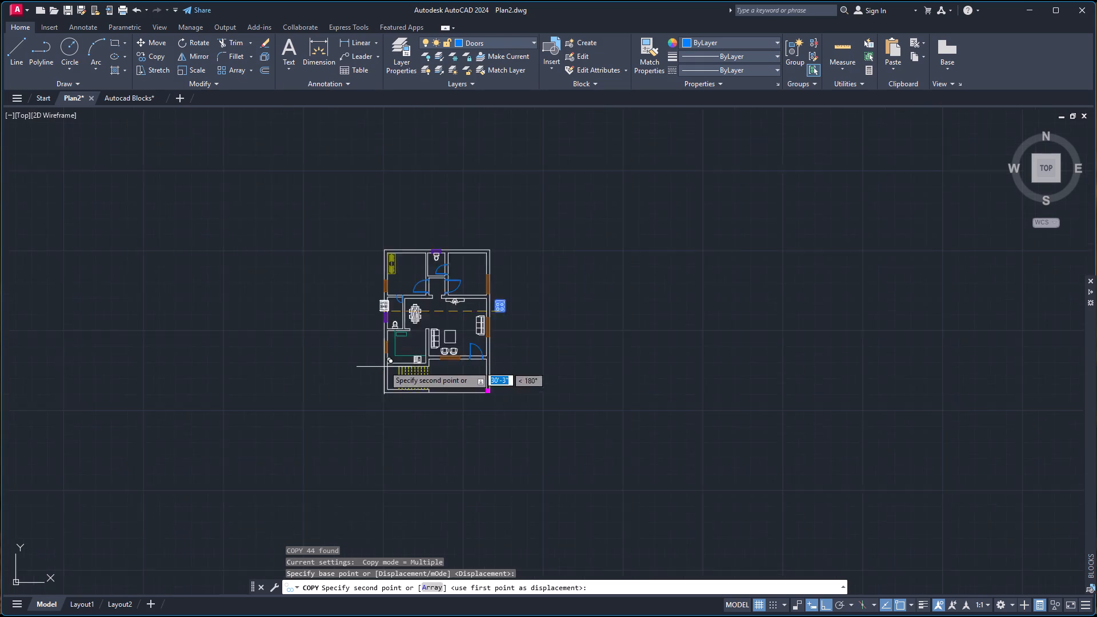
scroll(384, 366, up, 2)
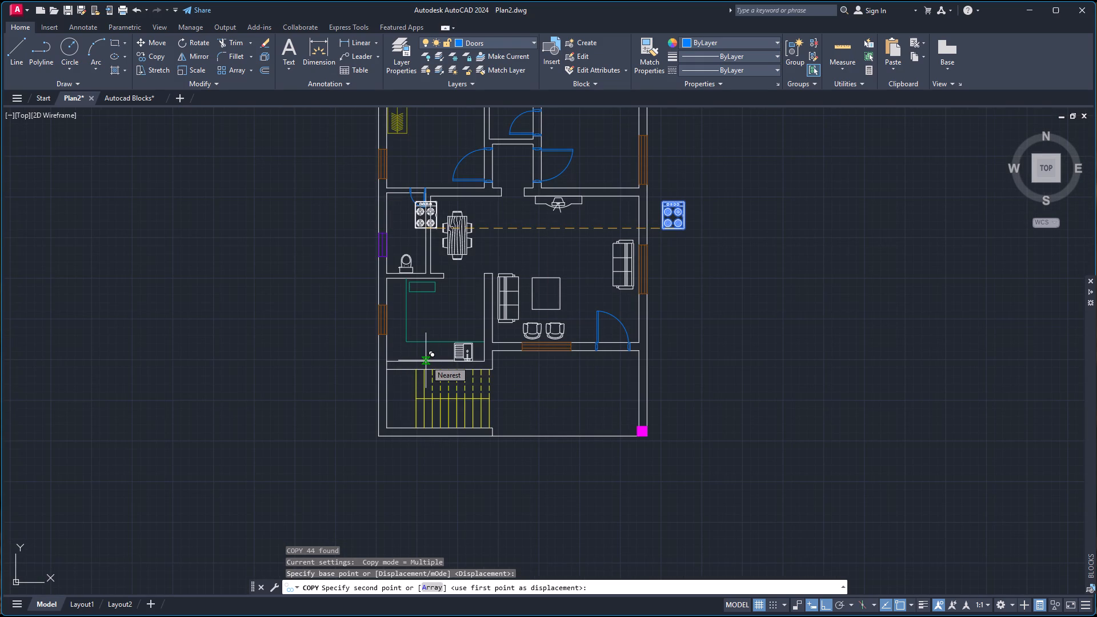
click(426, 360)
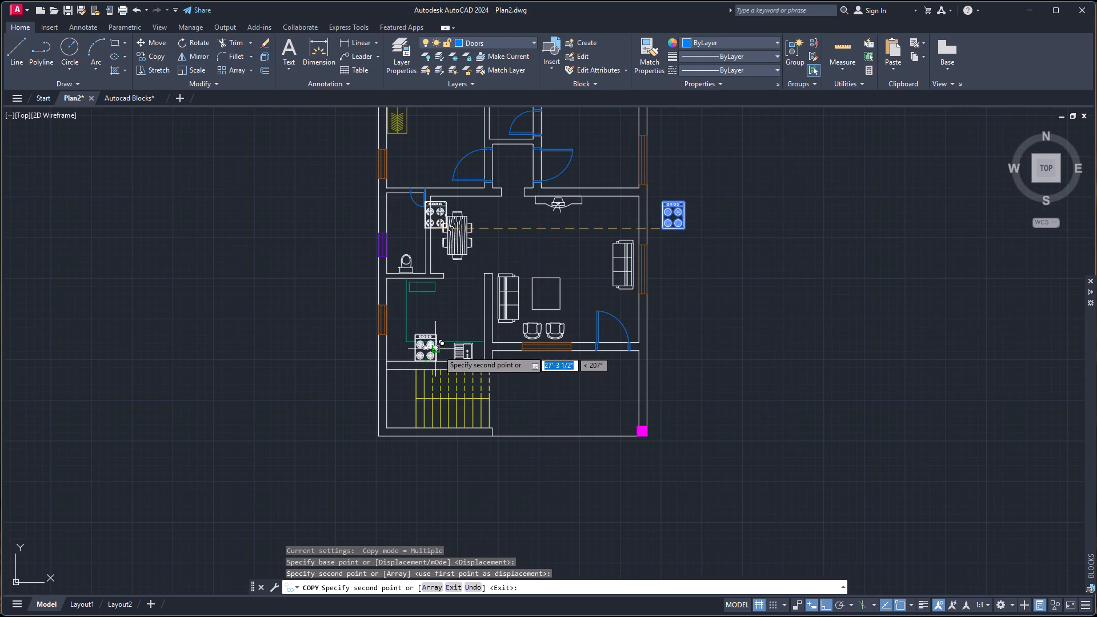
key(Escape)
Scale the kitchen stove down about its bottom midpoint so it fits within the counter depth.
scroll(425, 340, up, 4)
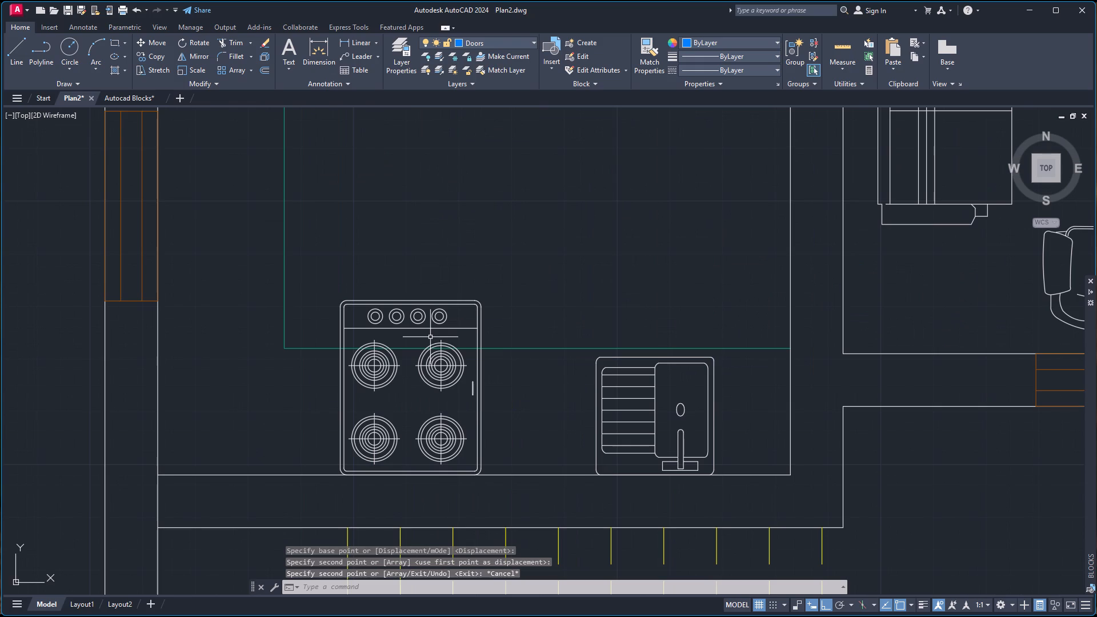
click(426, 301)
key(s)
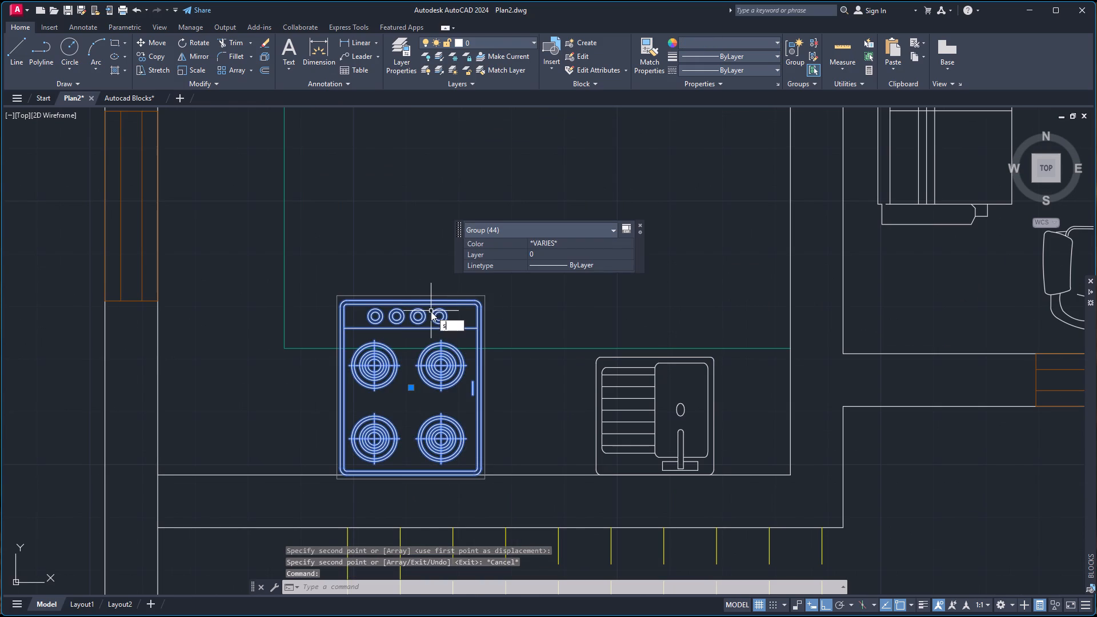
key(c)
key(Return)
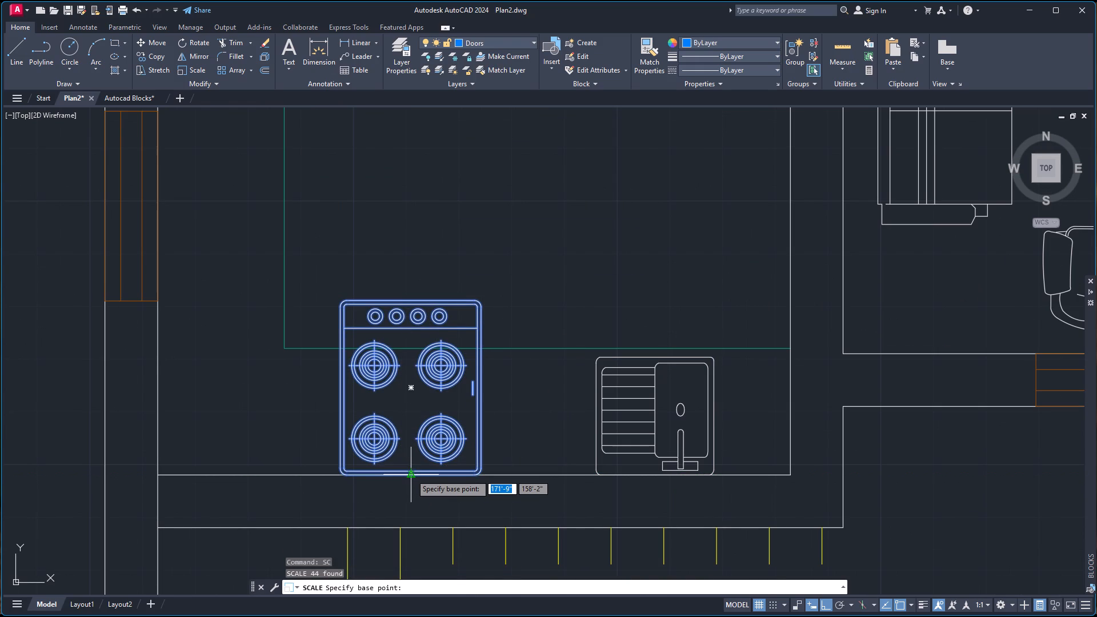
click(411, 474)
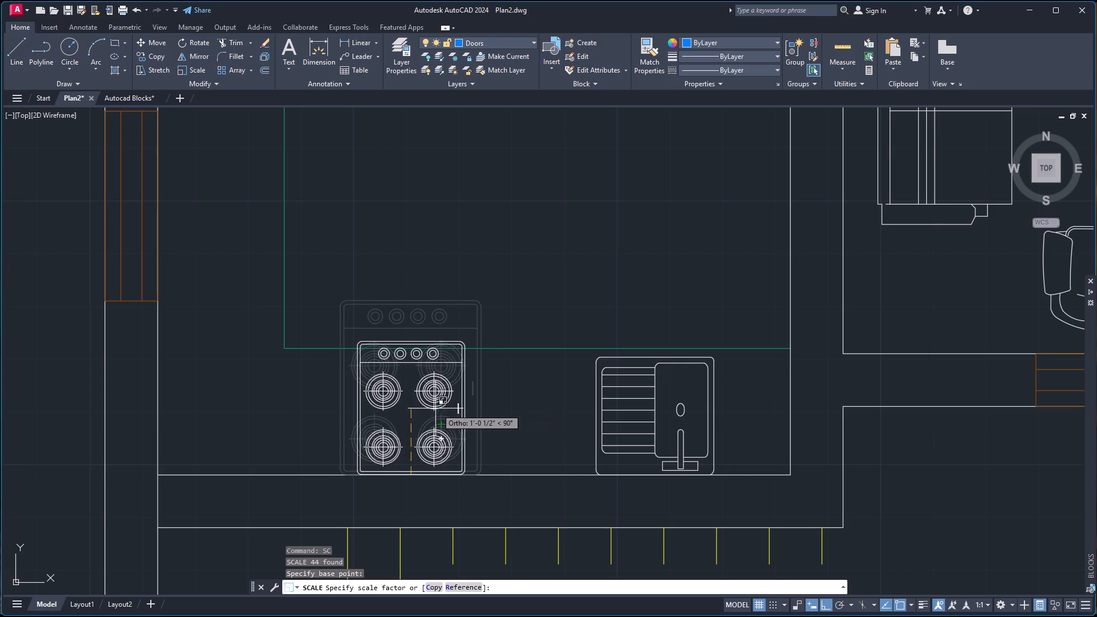
scroll(423, 406, up, 2)
scroll(407, 408, down, 1)
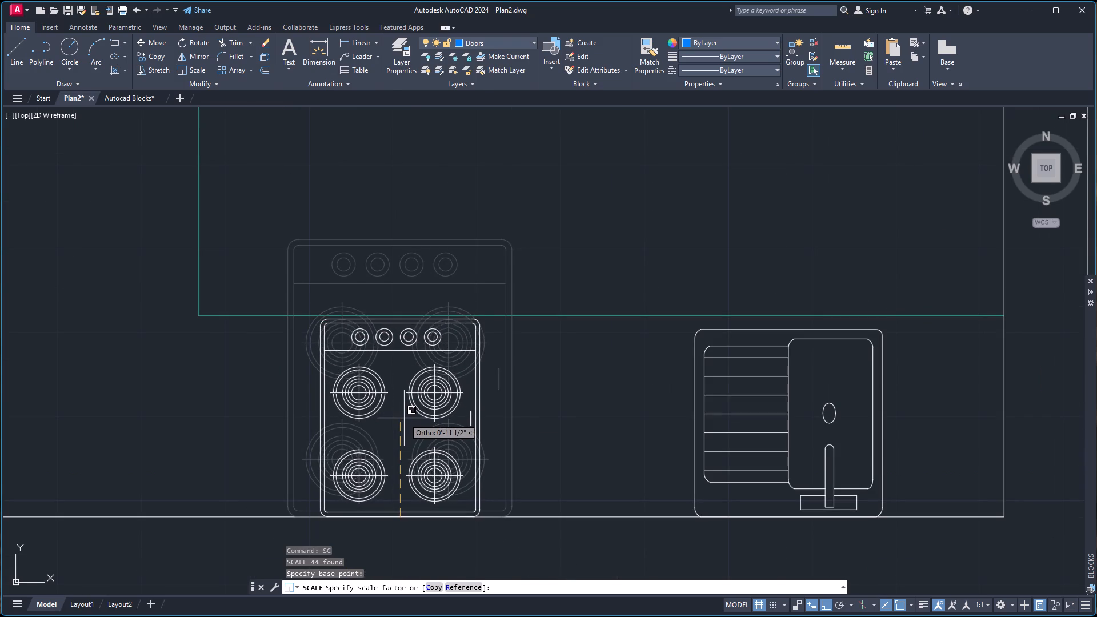
click(405, 420)
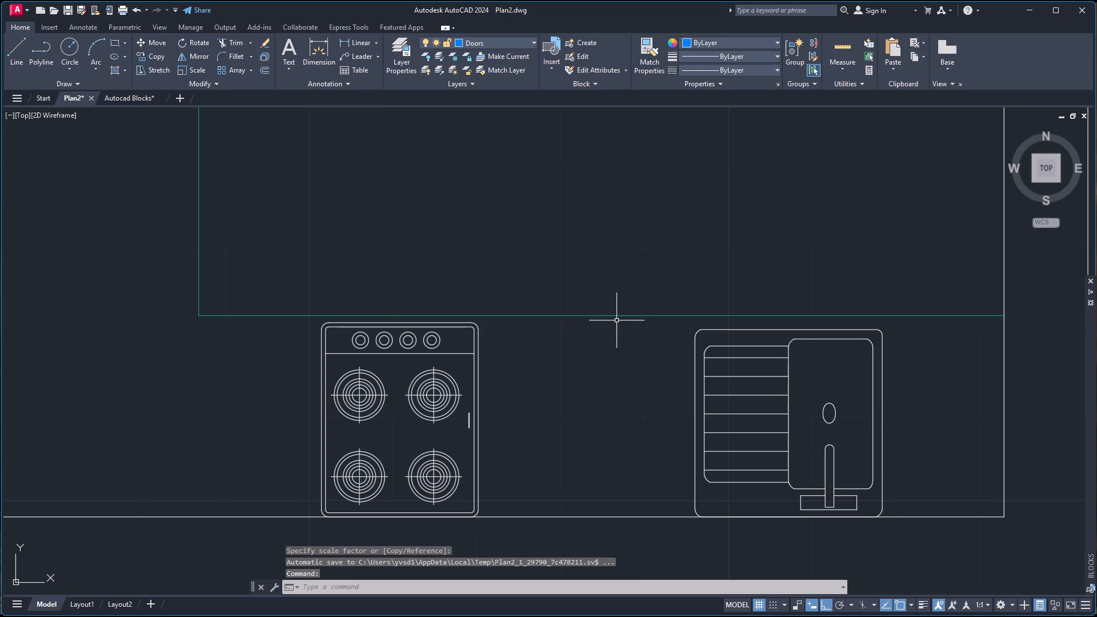
Delete the original stove group outside the plan's right wall.
scroll(608, 306, down, 2)
scroll(670, 296, down, 2)
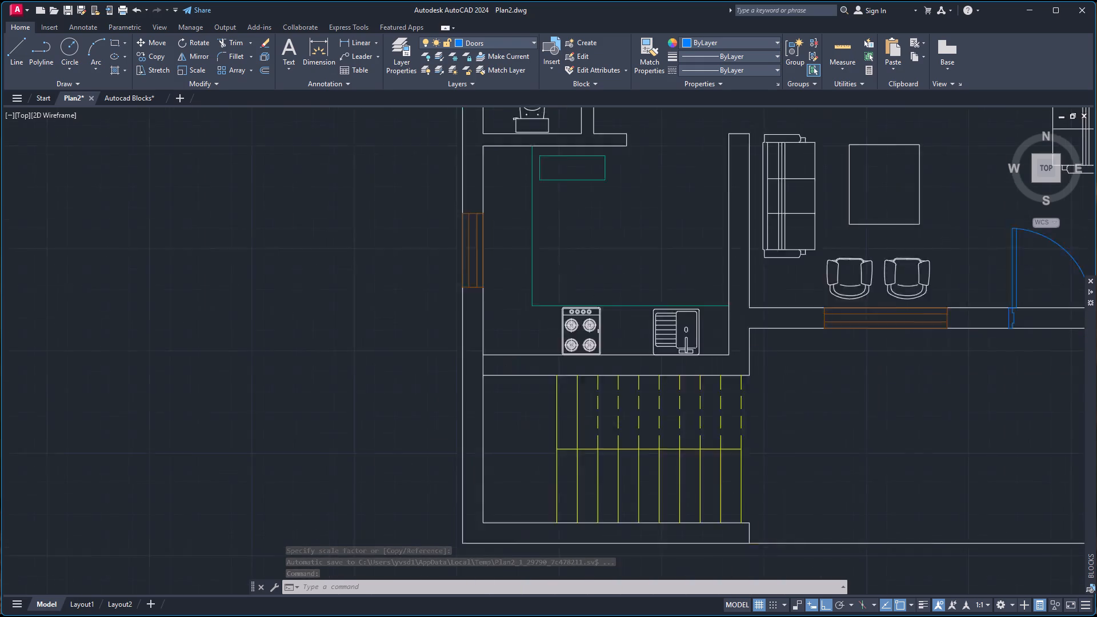
scroll(752, 238, down, 3)
scroll(888, 166, up, 3)
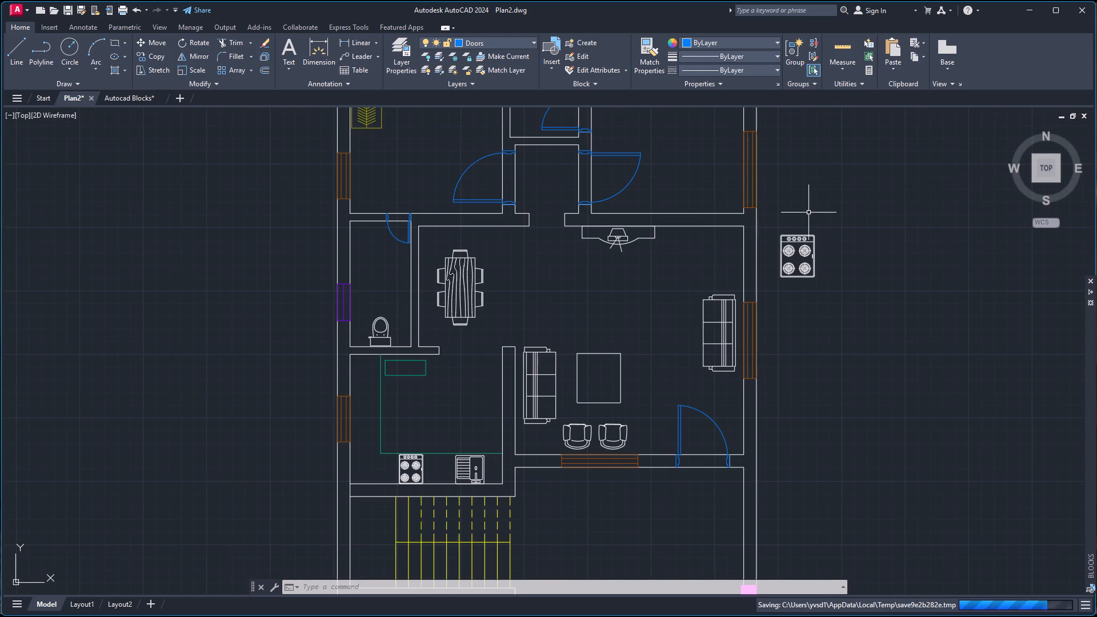
click(778, 218)
click(824, 319)
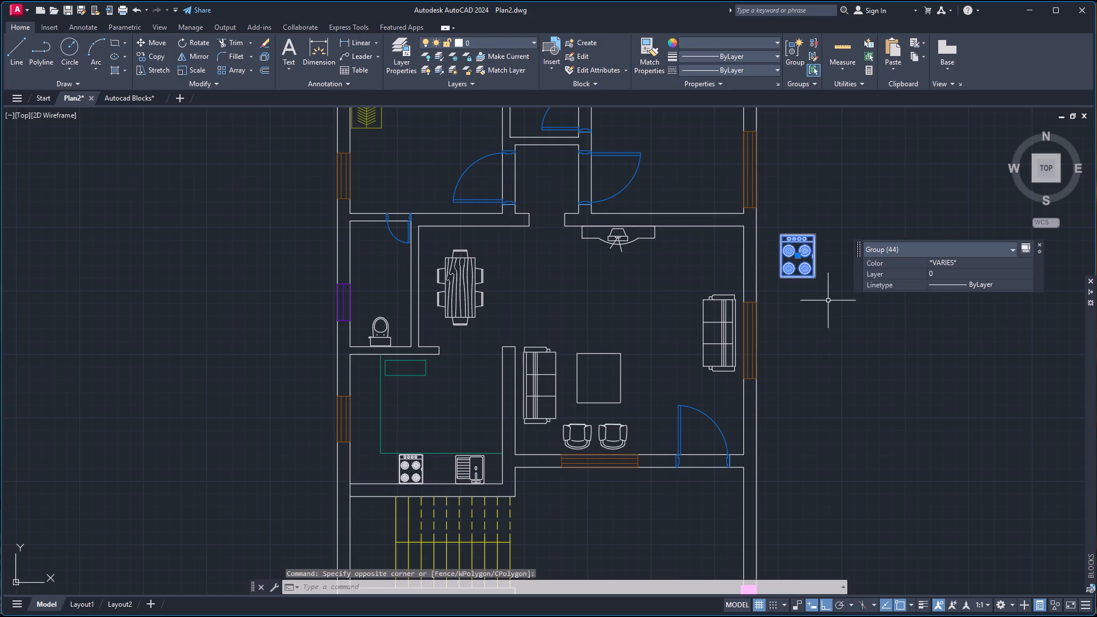
key(Delete)
Insert the MAT-P13 block from the recent blocks into the empty area outside the plan's upper right corner.
scroll(839, 254, down, 4)
scroll(861, 190, up, 2)
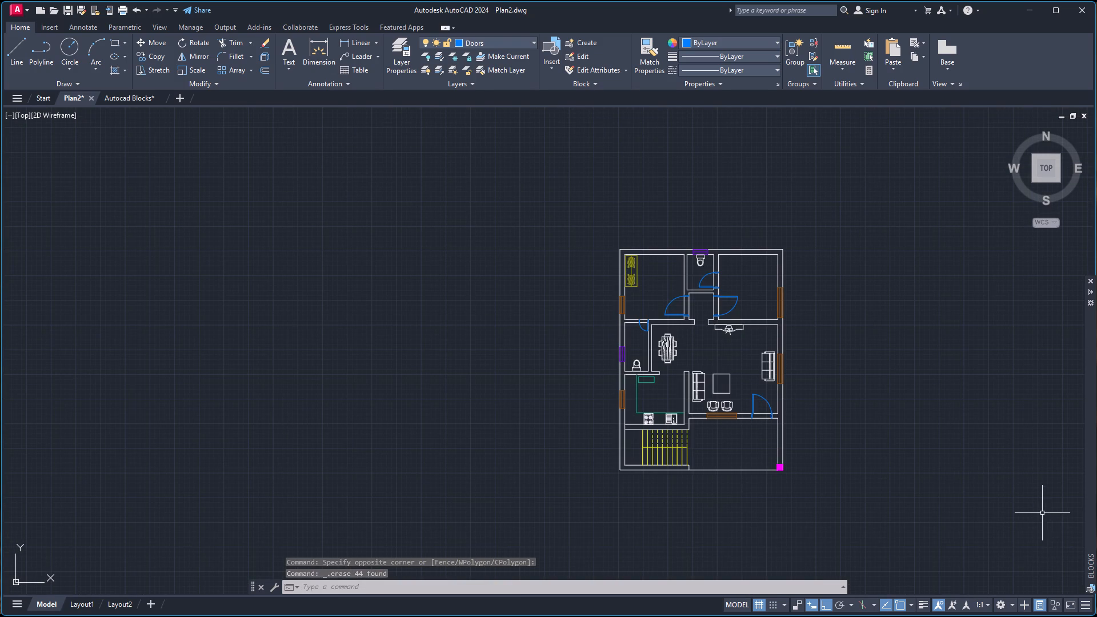
key(i)
key(Return)
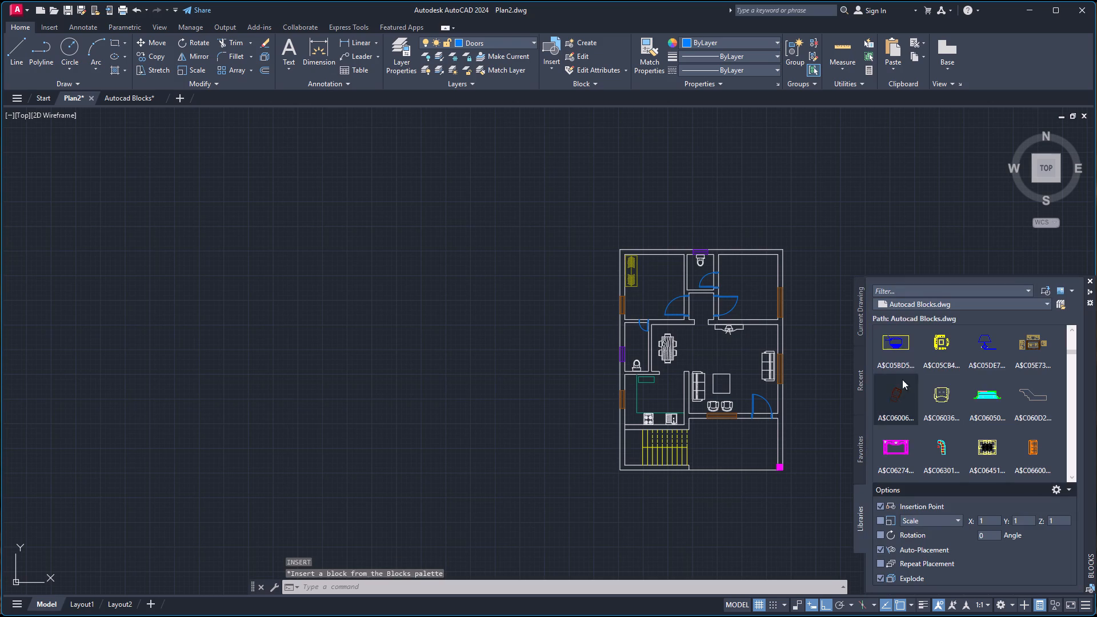
click(860, 376)
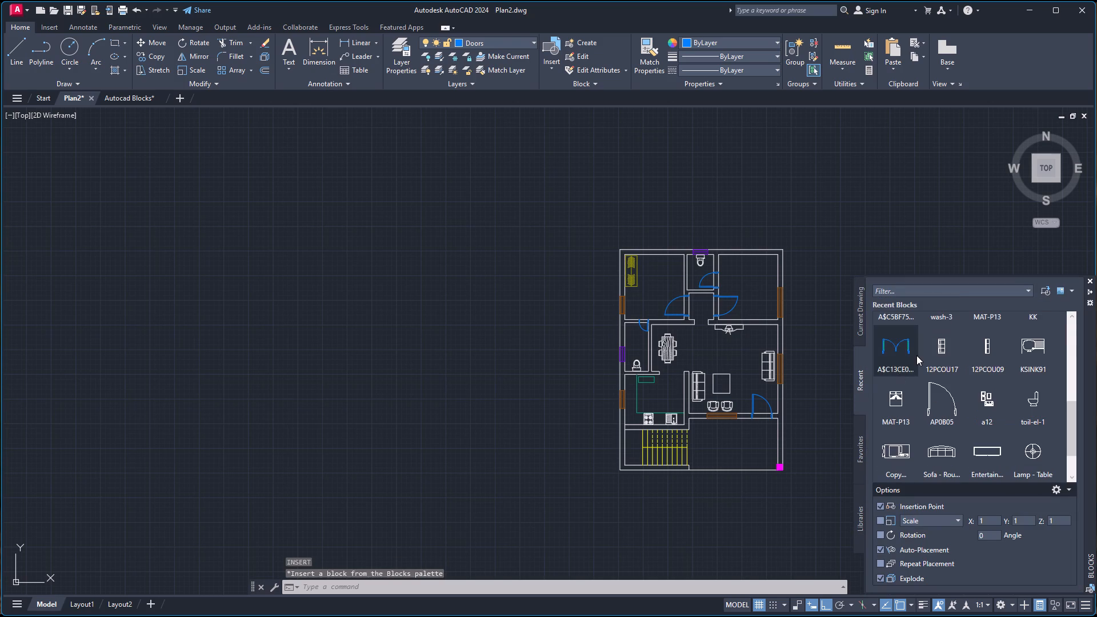
scroll(916, 355, up, 16)
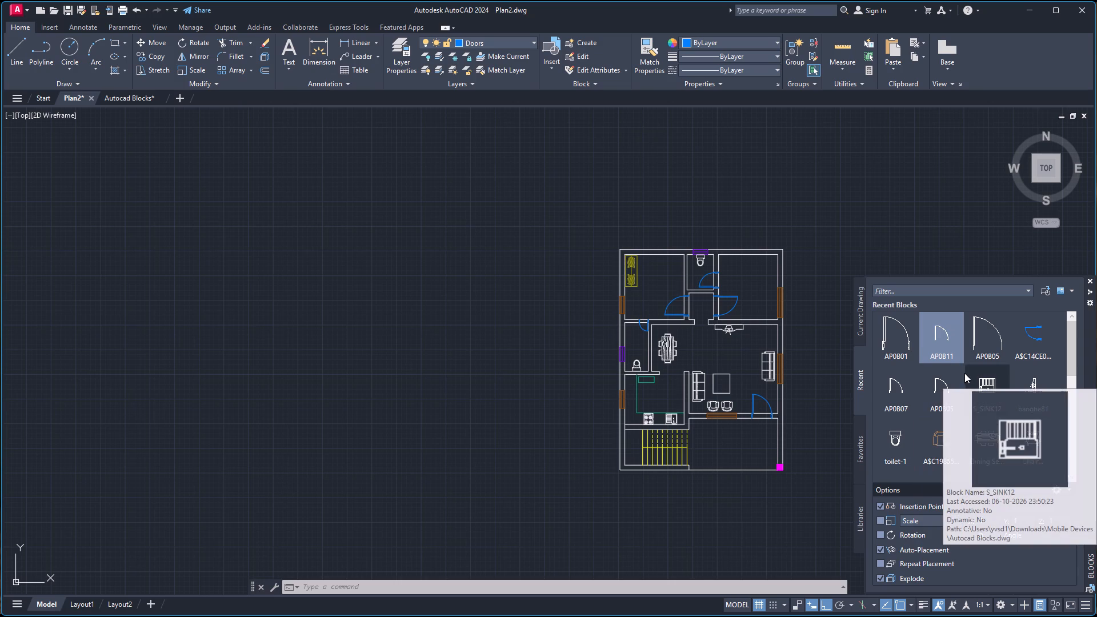
scroll(969, 383, down, 2)
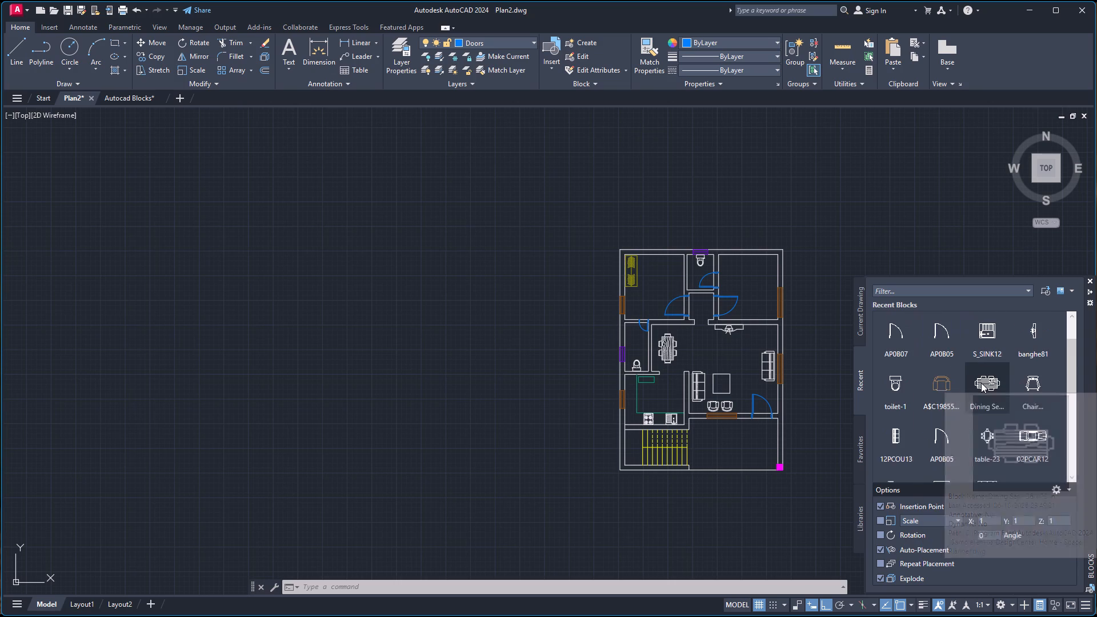
scroll(1007, 382, down, 3)
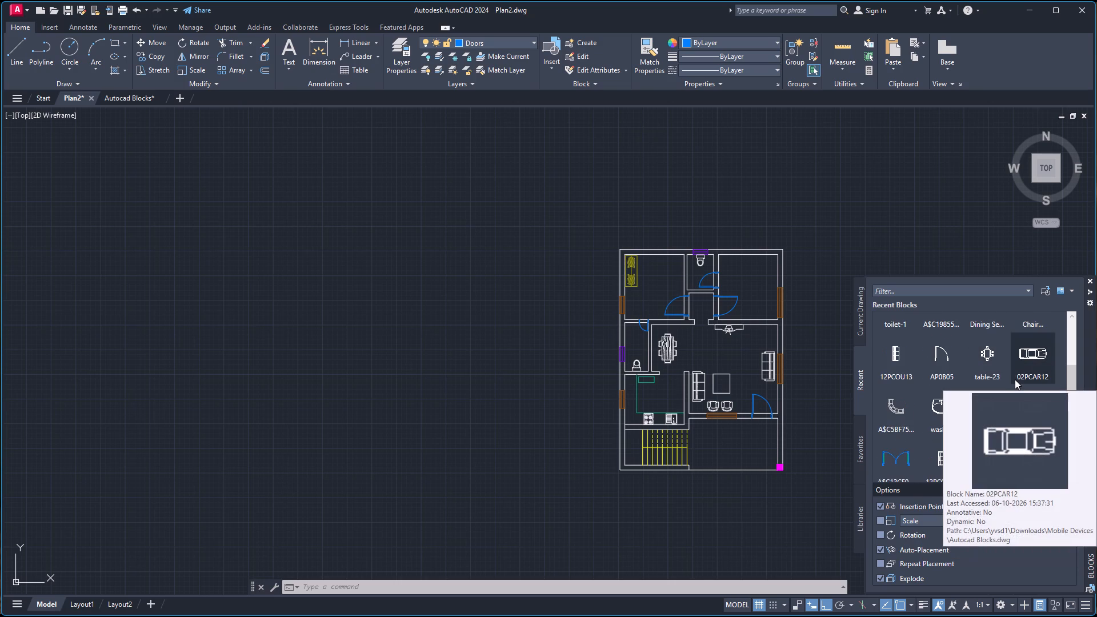
scroll(1012, 378, down, 2)
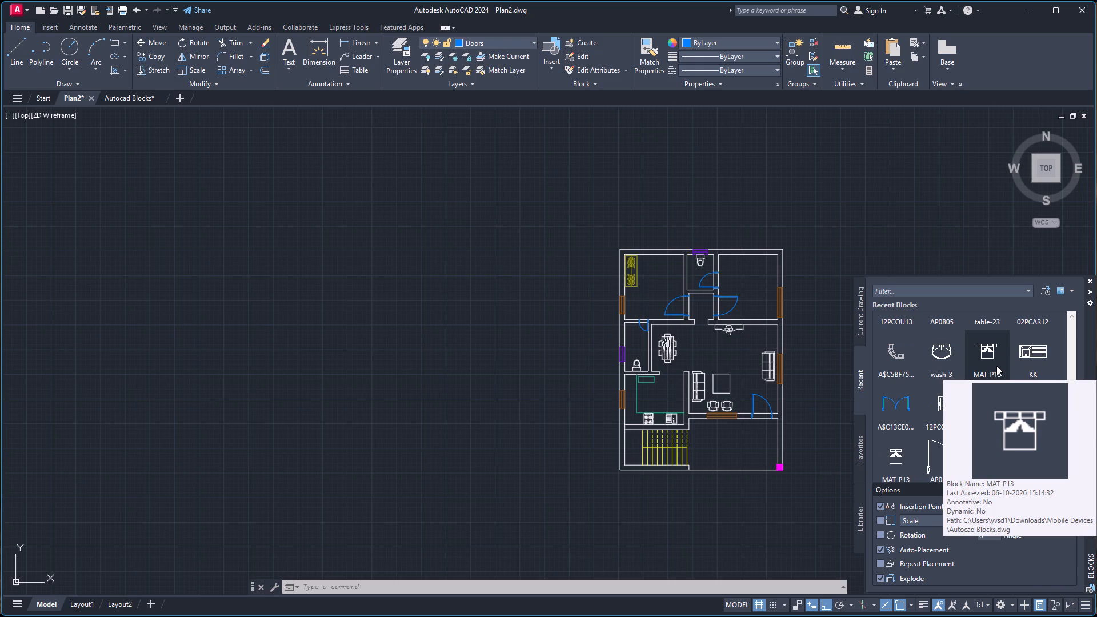
drag(989, 360, 837, 248)
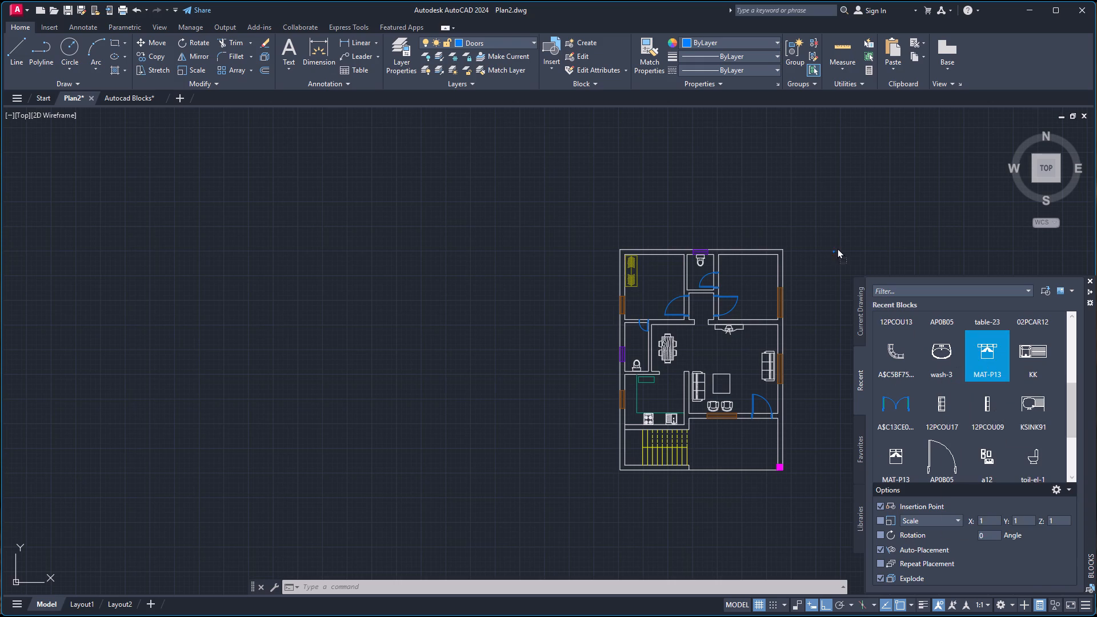
drag(837, 248, 840, 246)
Make layer 0 the current layer.
scroll(830, 245, up, 2)
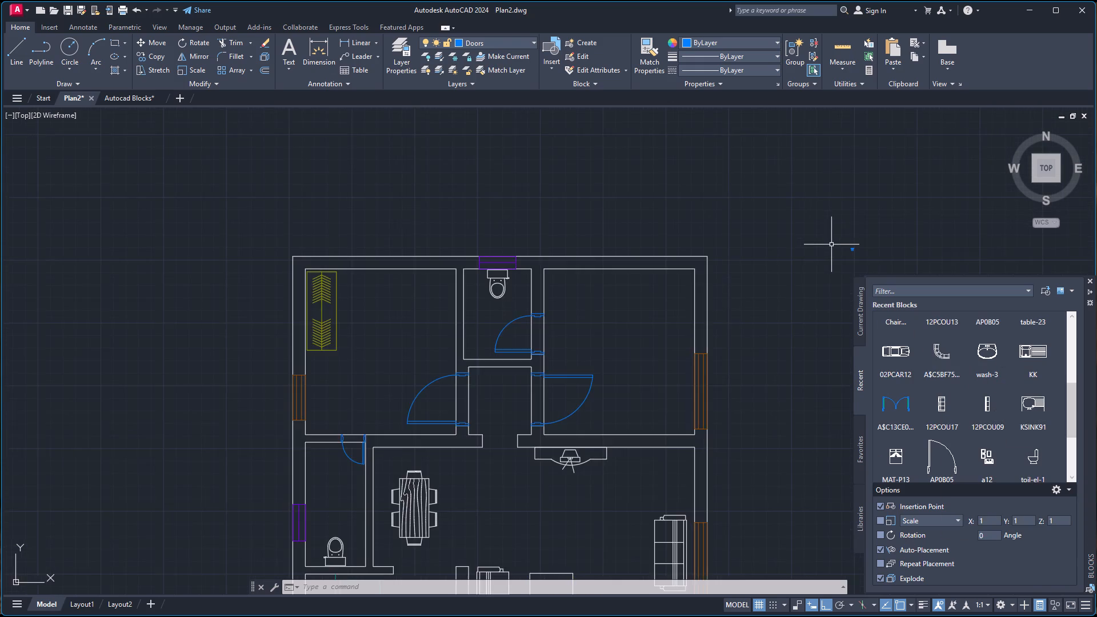
scroll(832, 245, up, 5)
scroll(883, 256, down, 3)
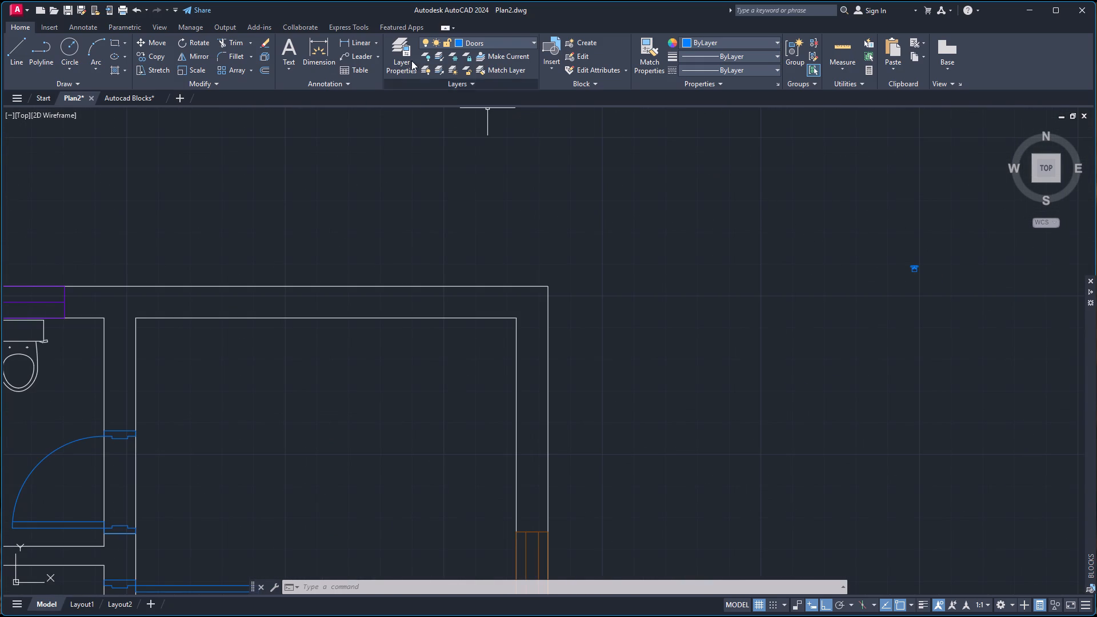
click(502, 41)
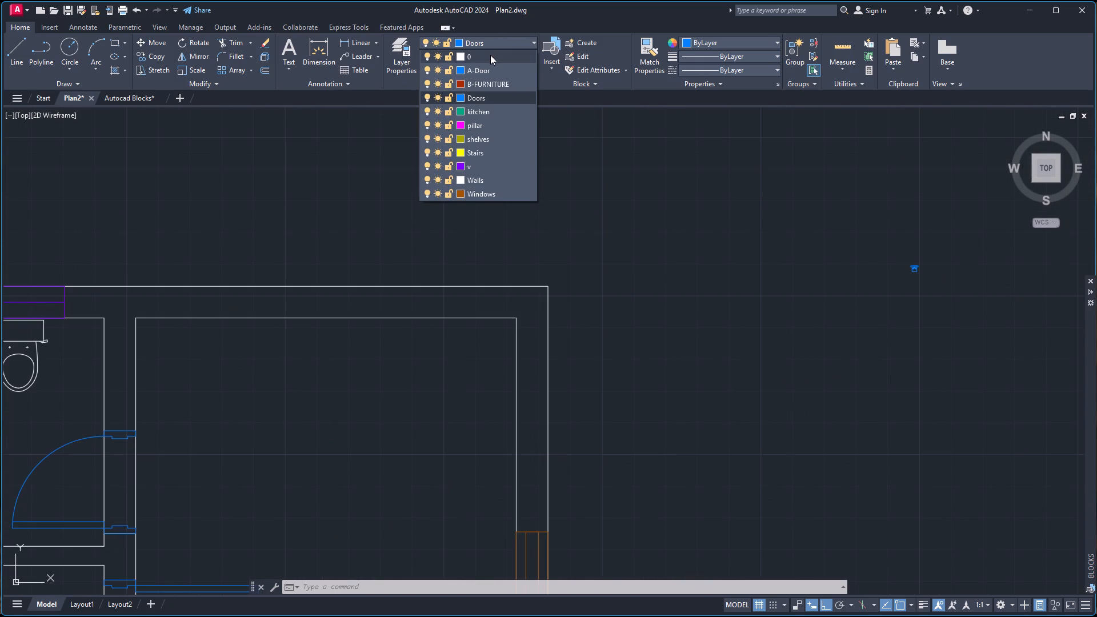
click(490, 55)
Change the inserted MAT-P13 block's layer to 0.
drag(893, 249, 899, 250)
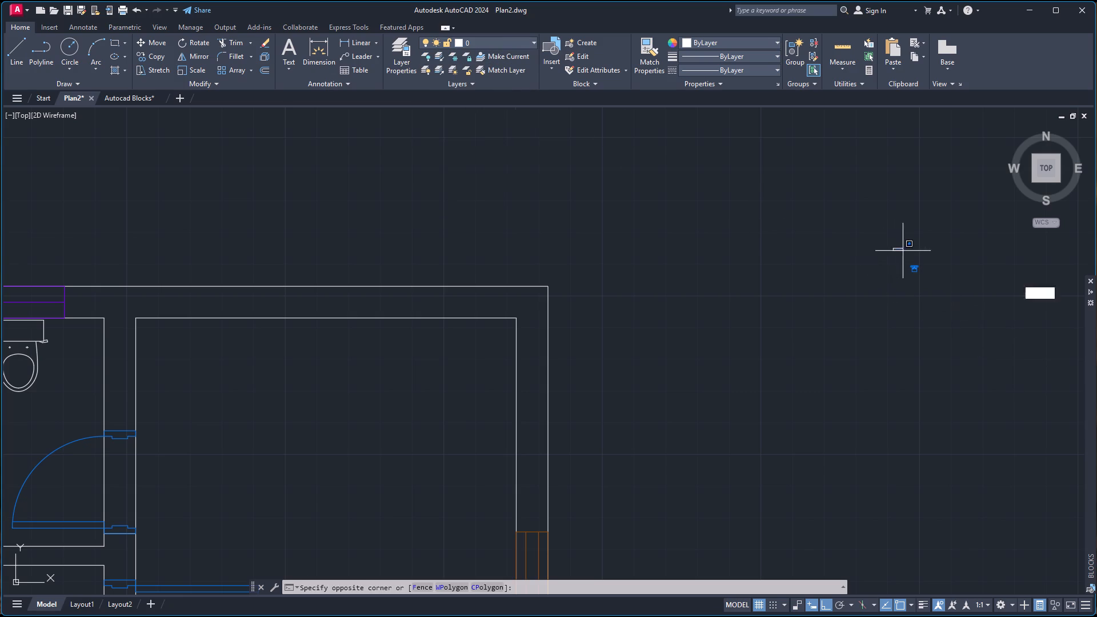
click(943, 309)
click(1007, 255)
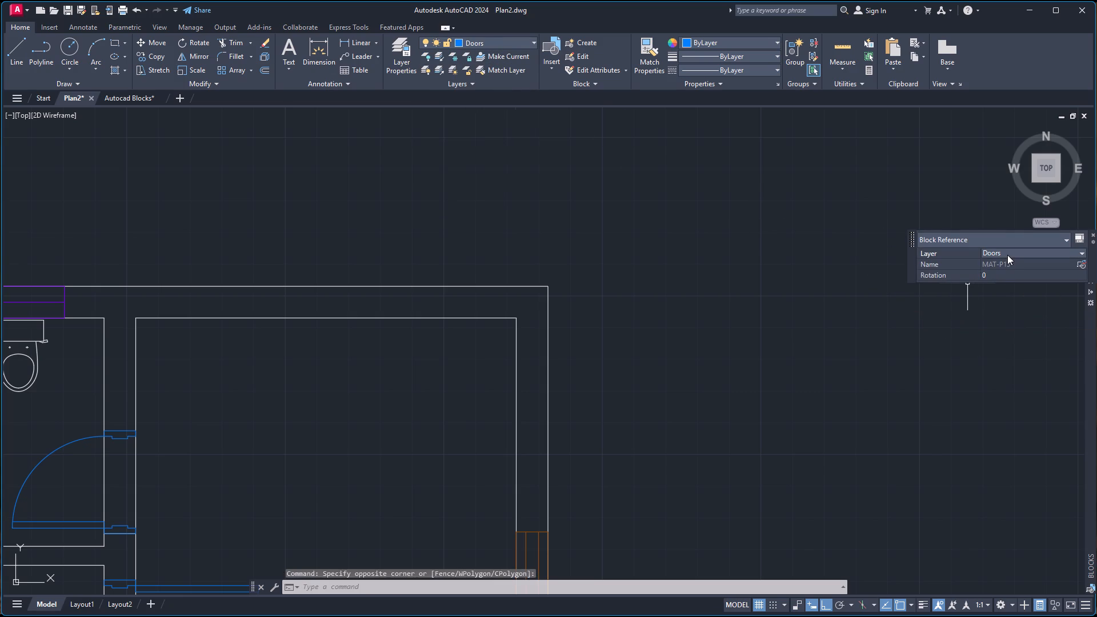
click(1007, 255)
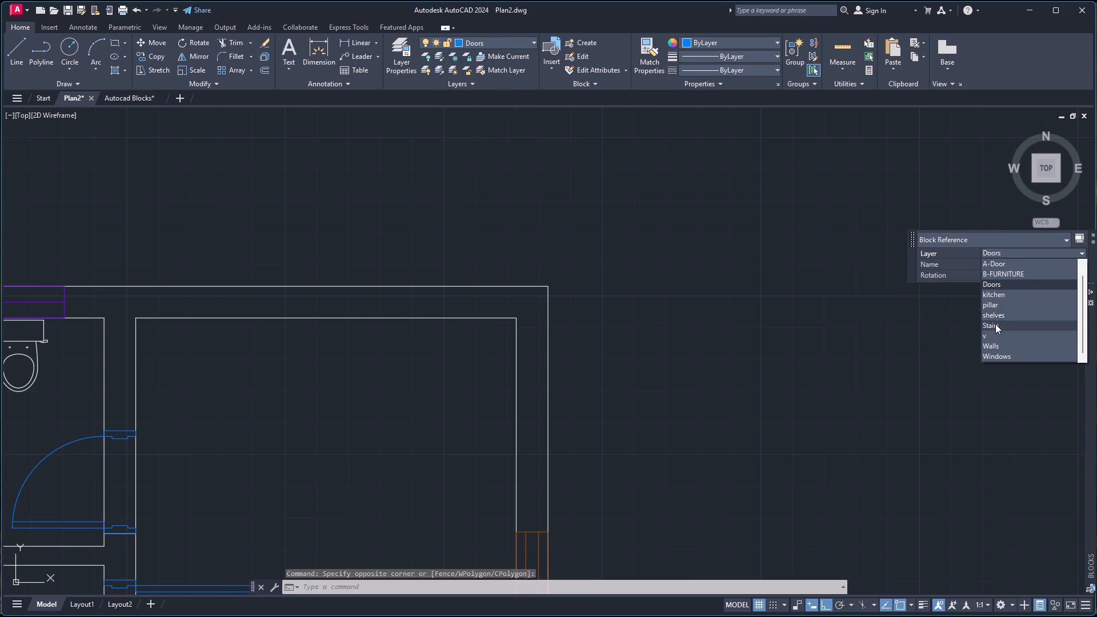
scroll(1004, 282, up, 5)
click(1003, 264)
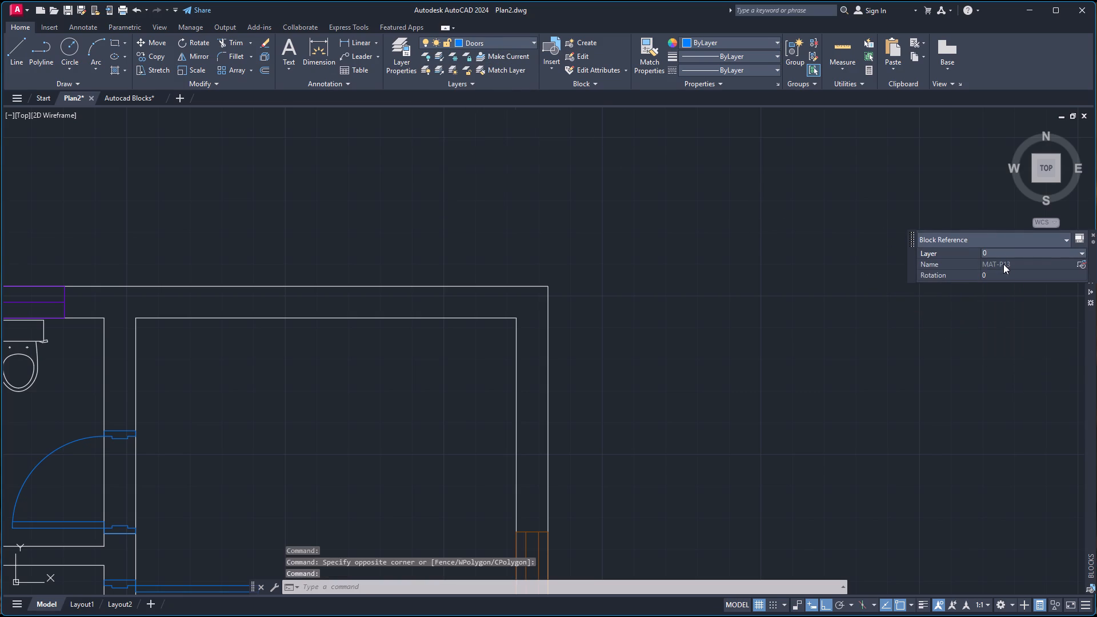
click(1092, 235)
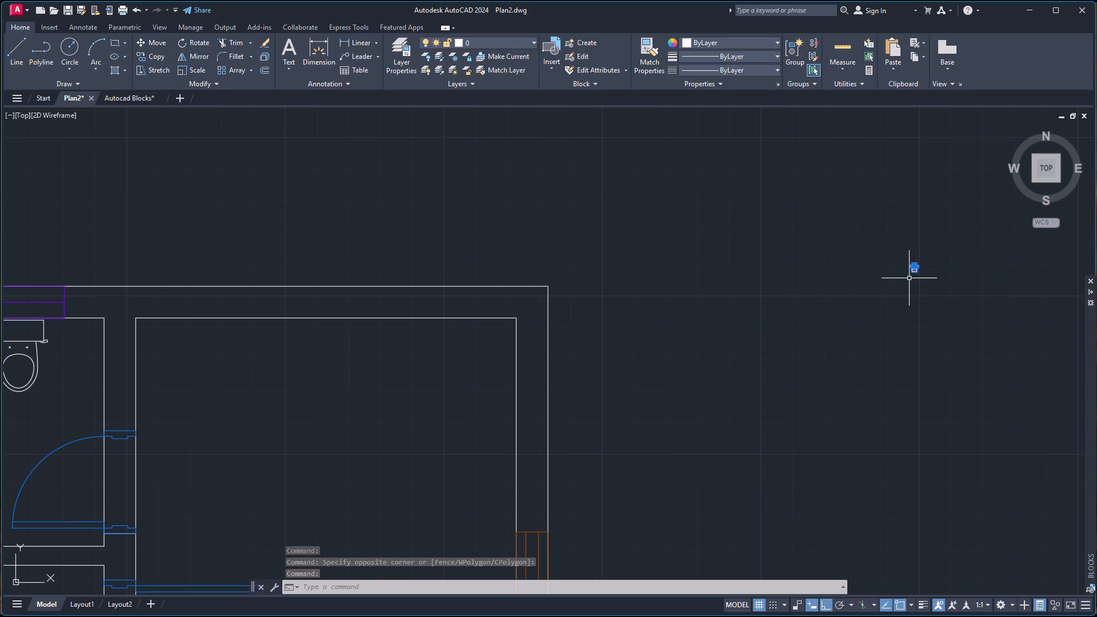
Enlarge the MAT-P13 bed block outside the plan about its headboard midpoint, setting the scale by a downward distance of about 1'-4".
key(s)
key(c)
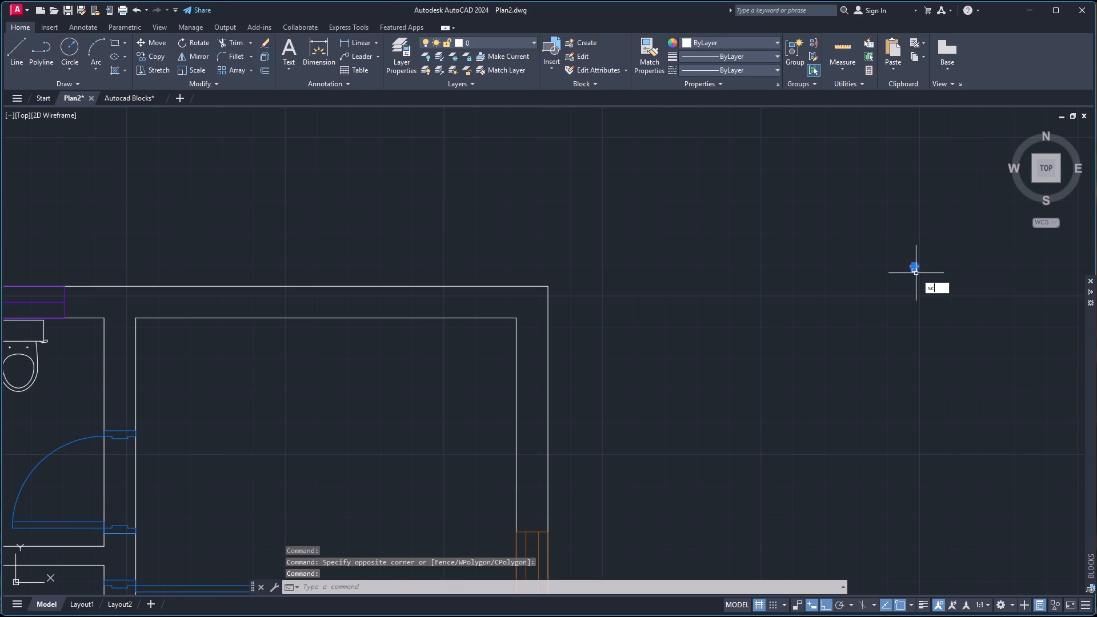
key(Return)
scroll(920, 267, up, 6)
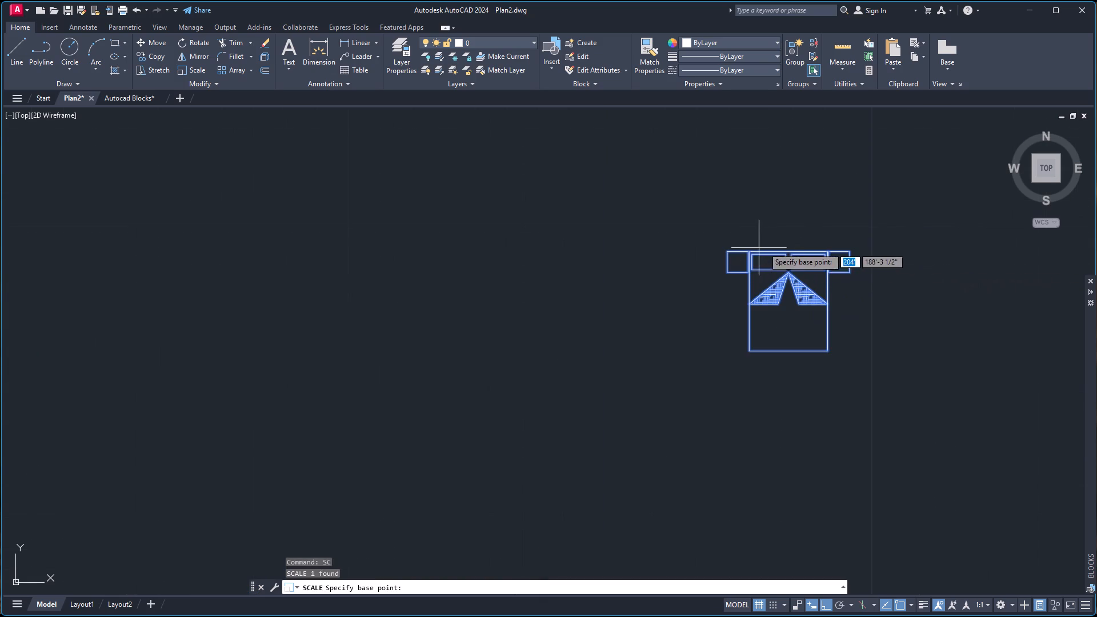
click(787, 251)
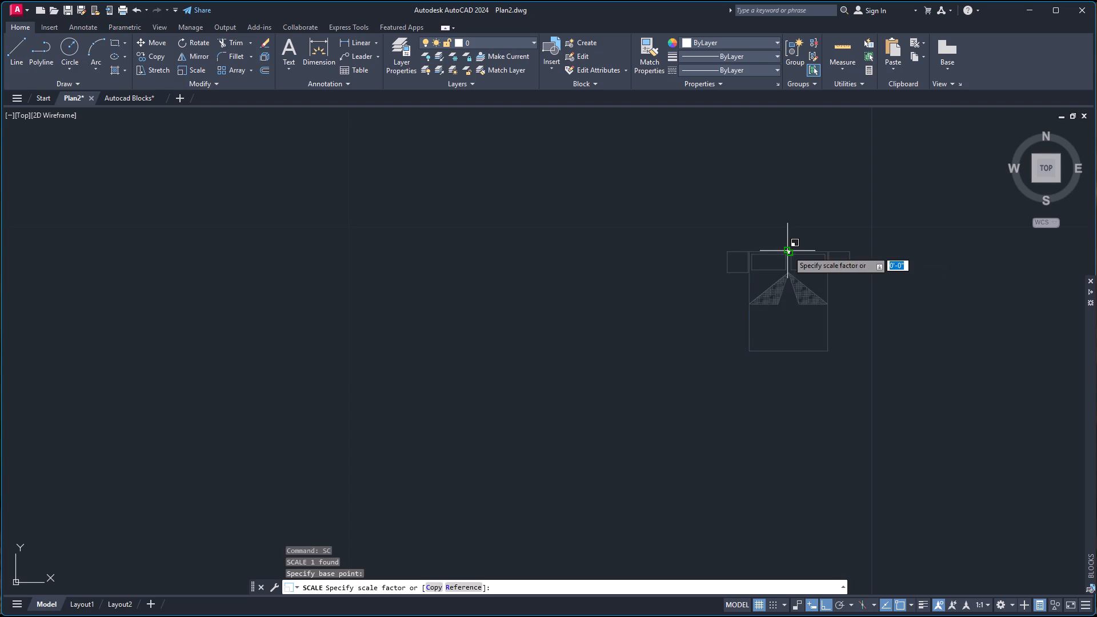
scroll(796, 264, down, 5)
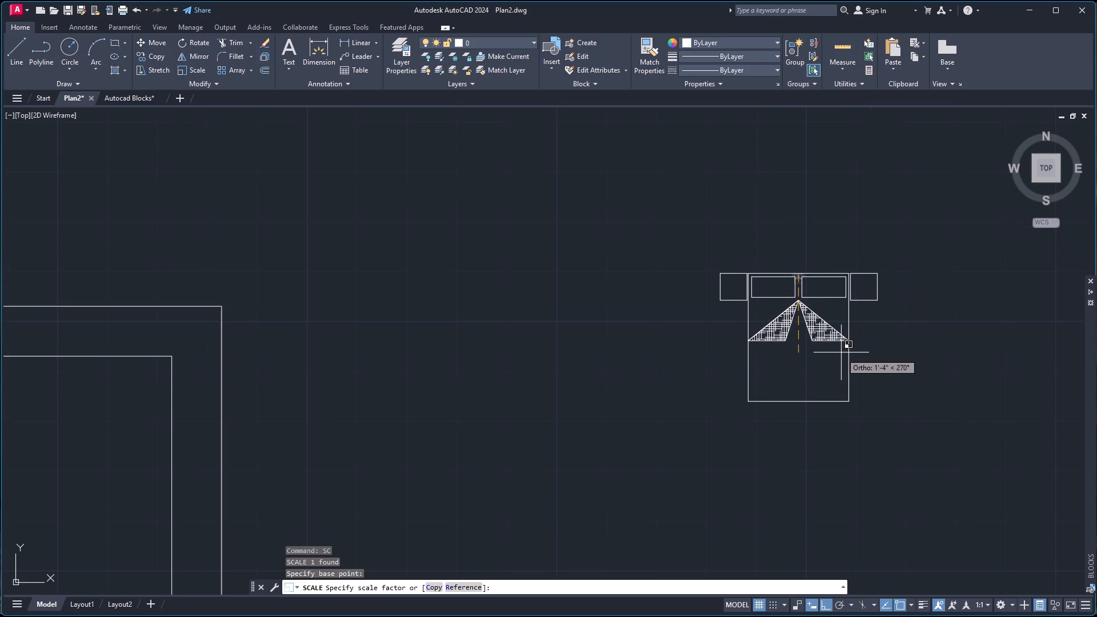
click(841, 352)
Copy the bed block by its headboard midpoint into the upper-left bedroom, centred between the top wall's two inner corners using Mid Between 2 Points.
scroll(716, 165, down, 3)
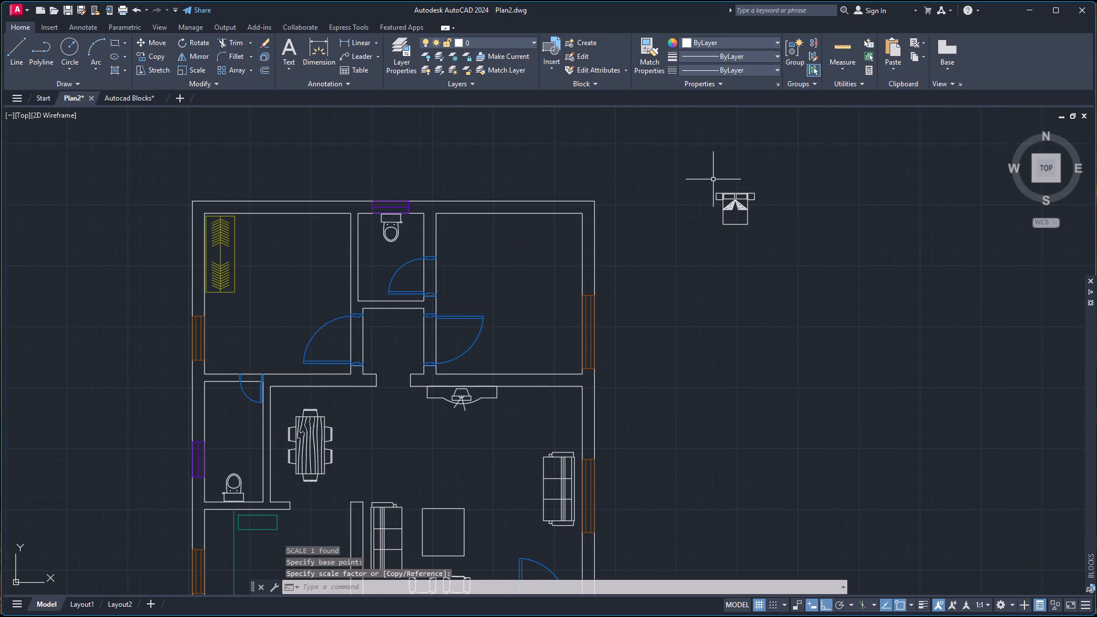
click(735, 194)
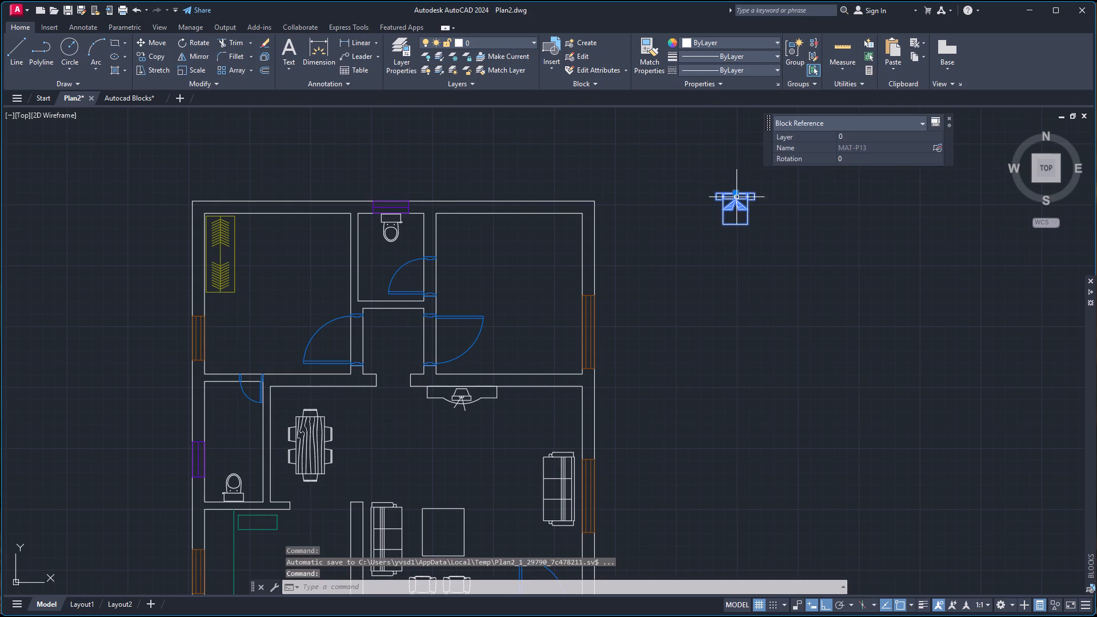
key(c)
key(o)
key(Return)
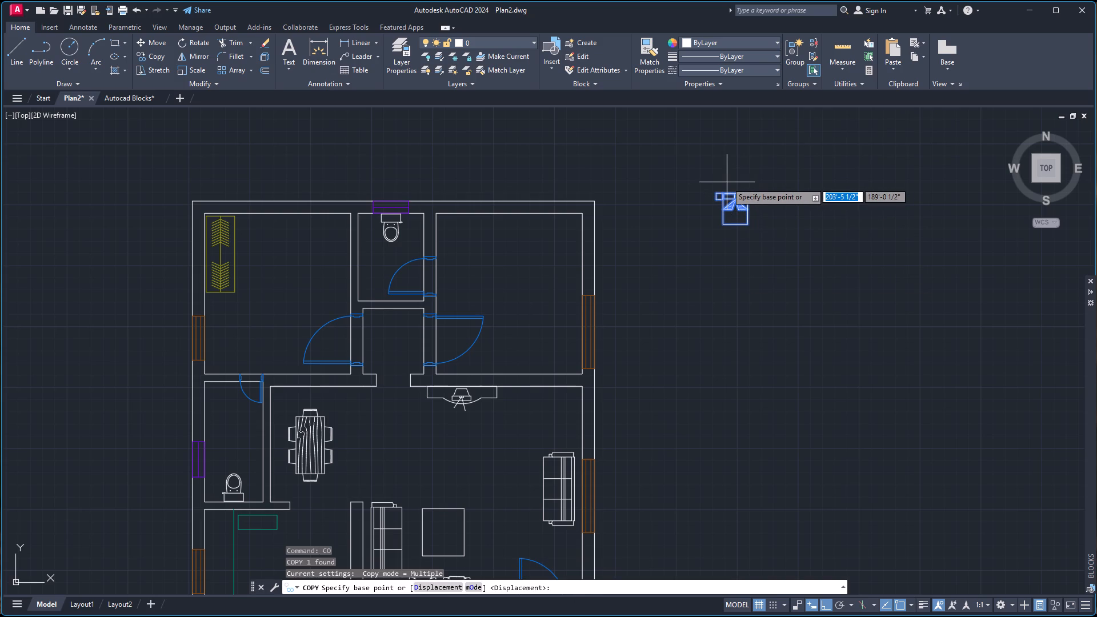
scroll(738, 195, up, 5)
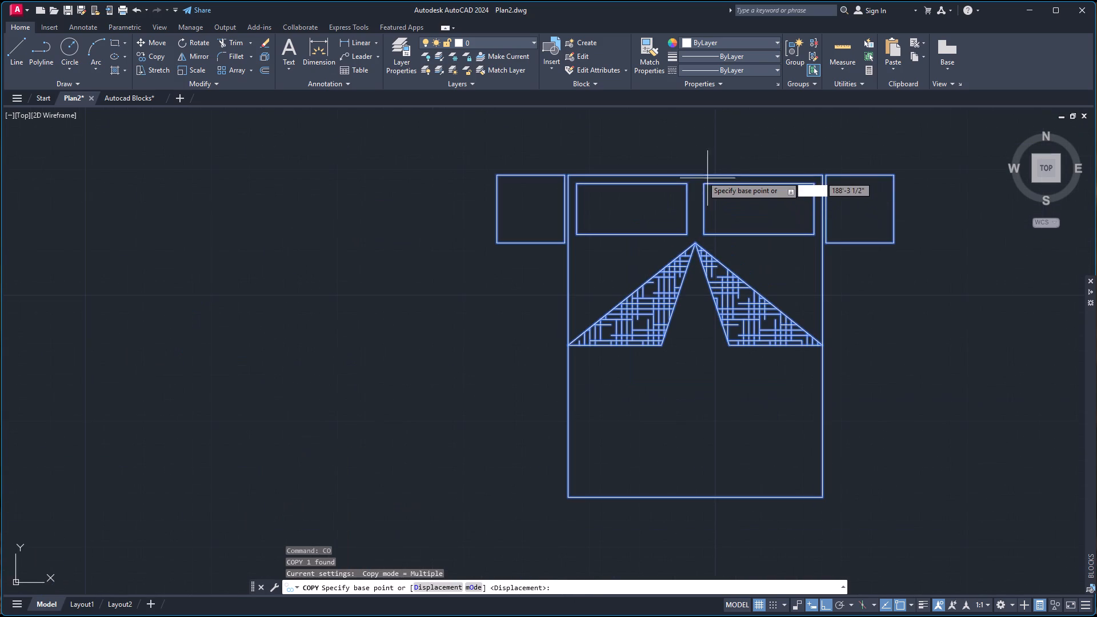
click(694, 173)
scroll(498, 195, down, 5)
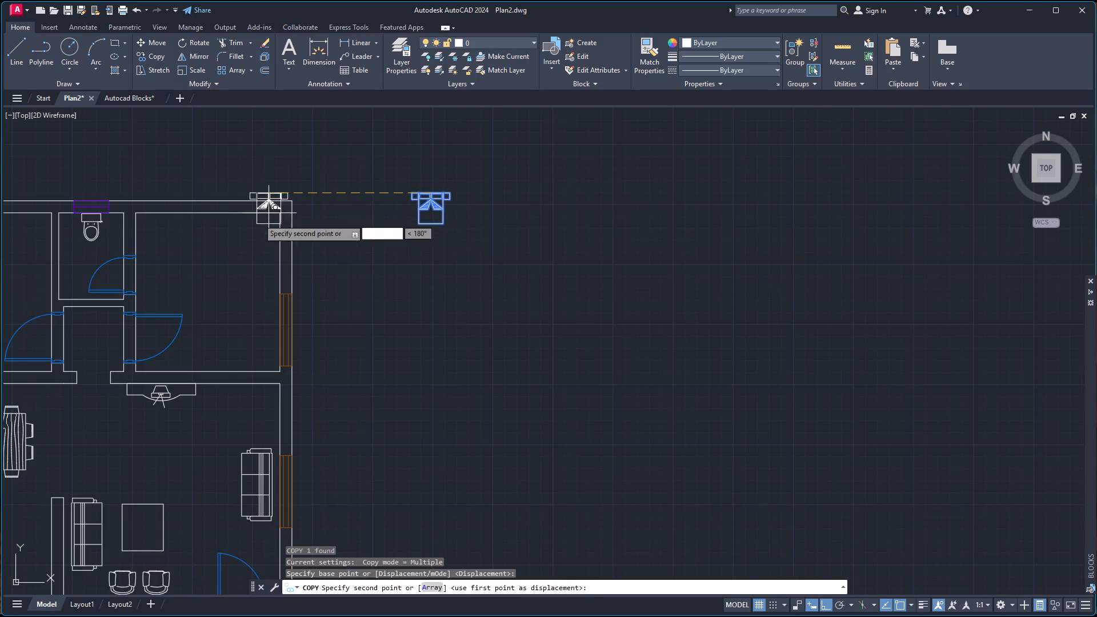
scroll(194, 236, down, 2)
scroll(64, 238, up, 1)
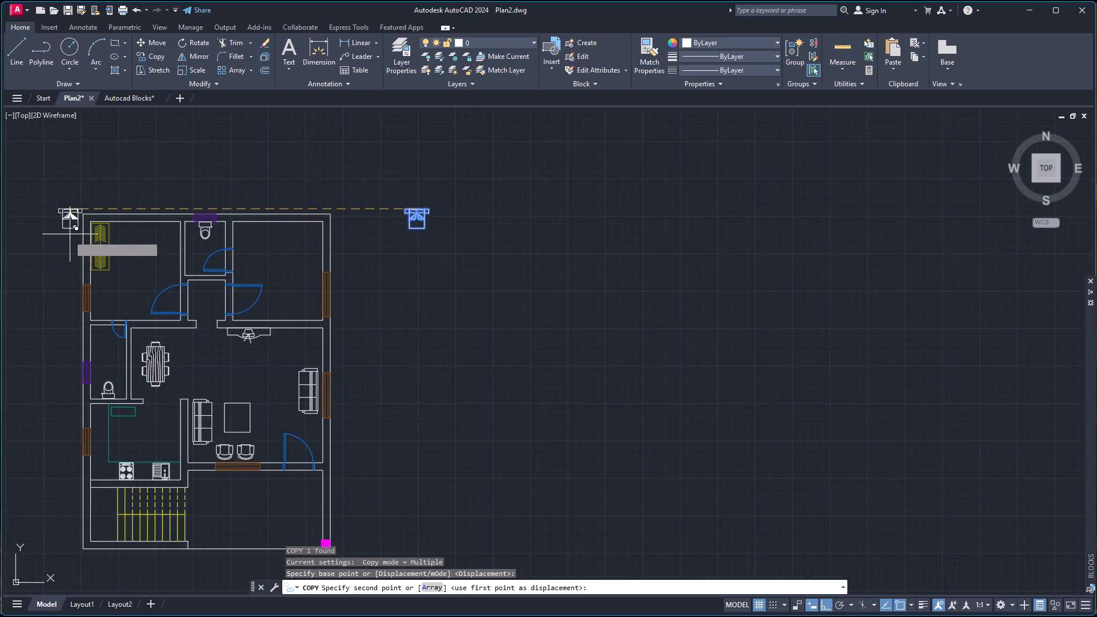
scroll(73, 234, up, 2)
right_click(239, 263)
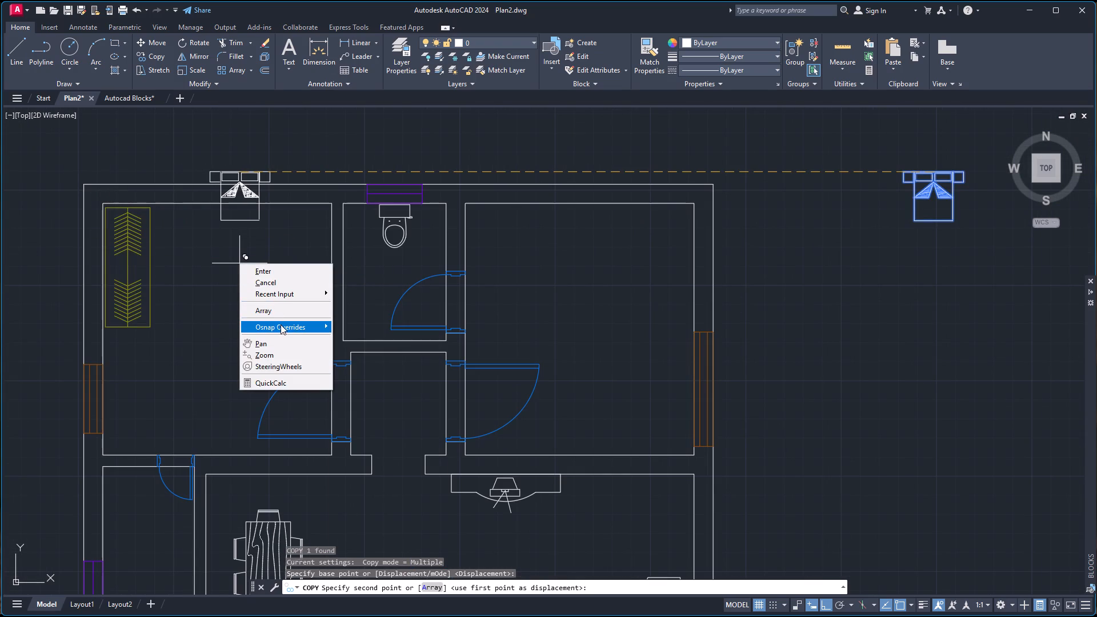
click(281, 324)
click(370, 351)
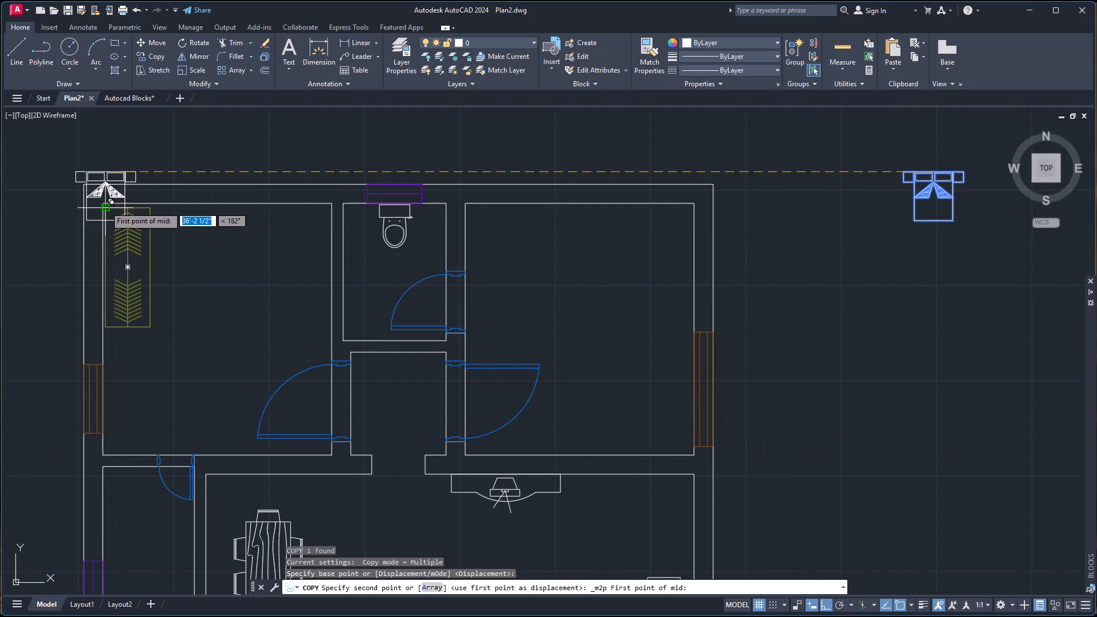
click(102, 204)
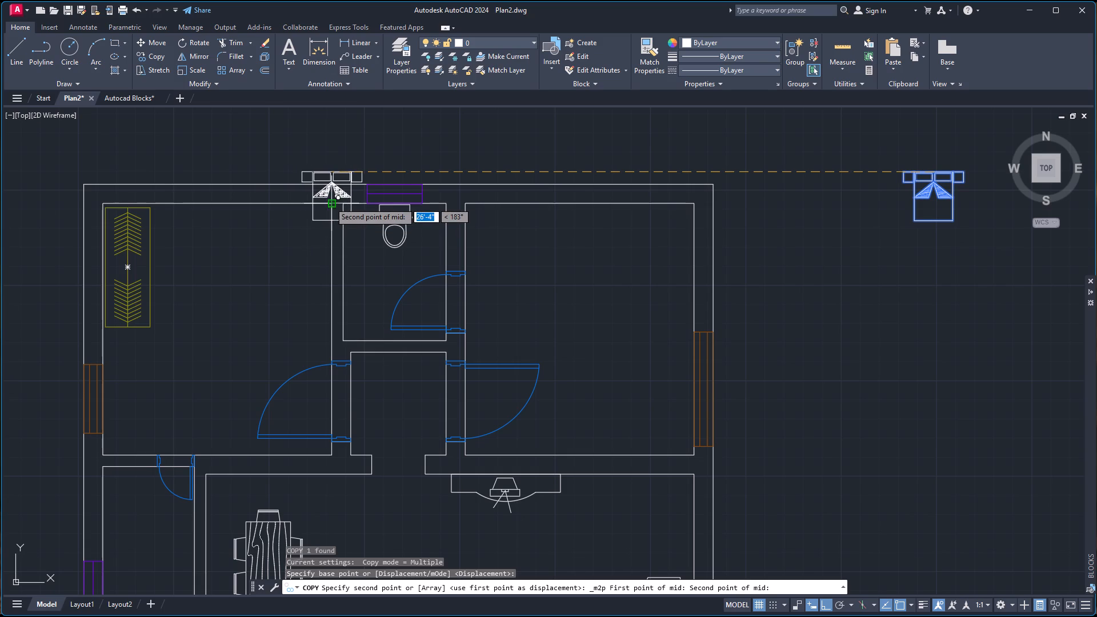
click(330, 202)
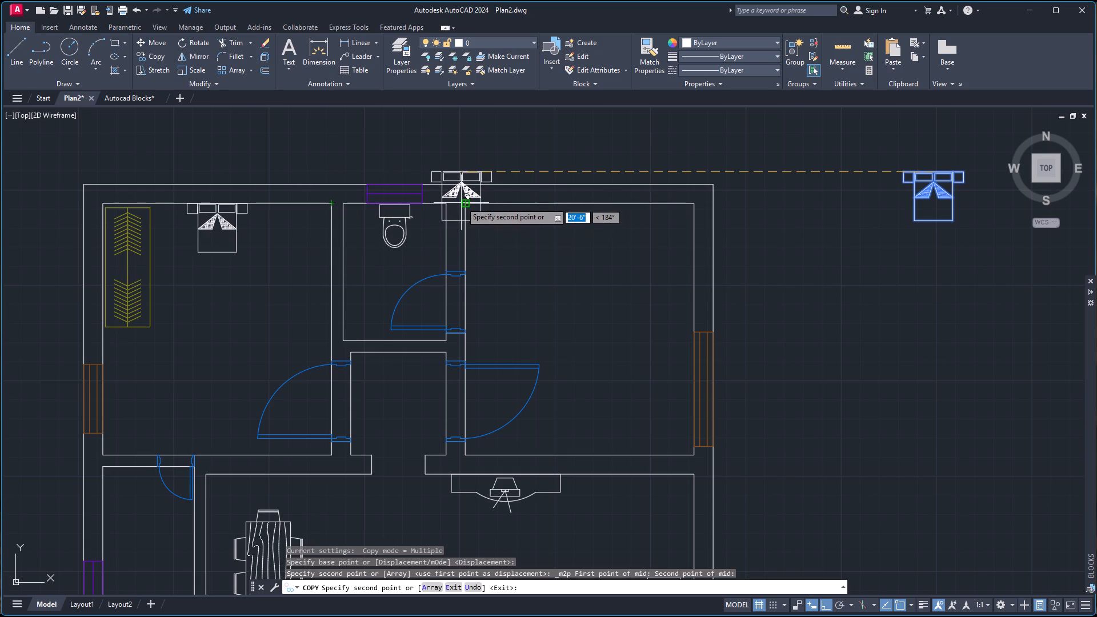
key(Escape)
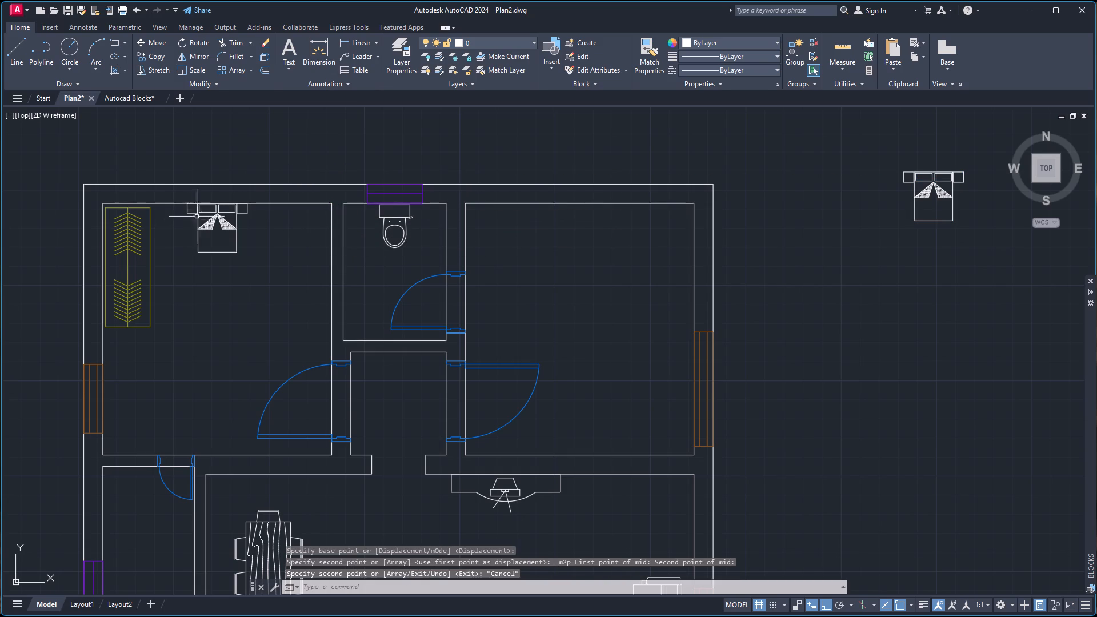
Scale up the bed copy in the upper-left bedroom about its headboard midpoint so it suits the room size.
click(220, 208)
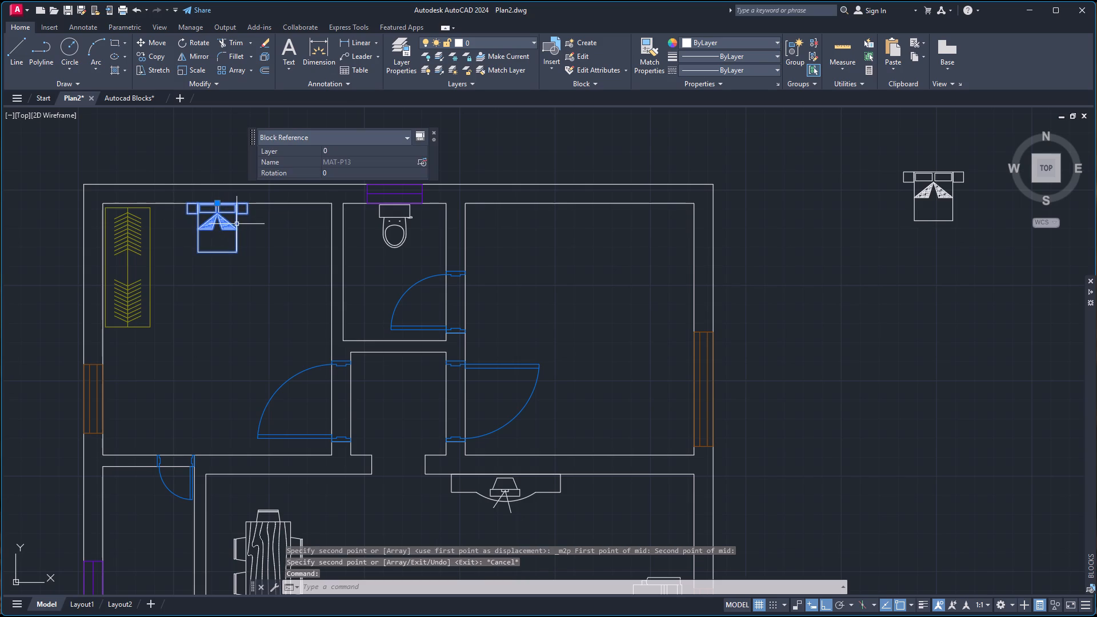
key(s)
key(c)
key(Return)
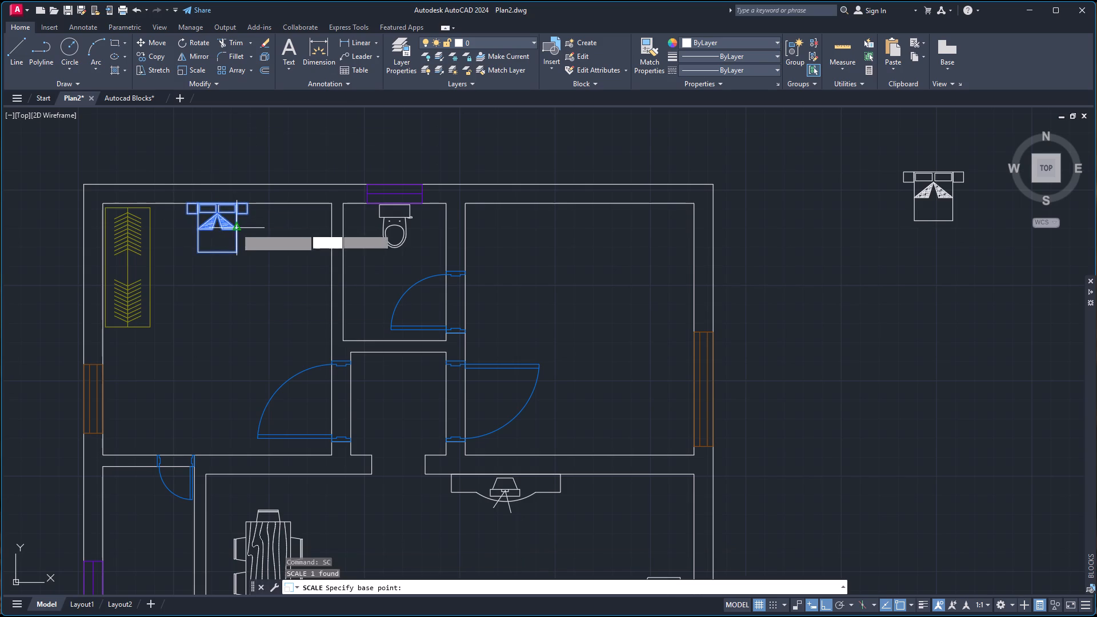
scroll(215, 206, up, 5)
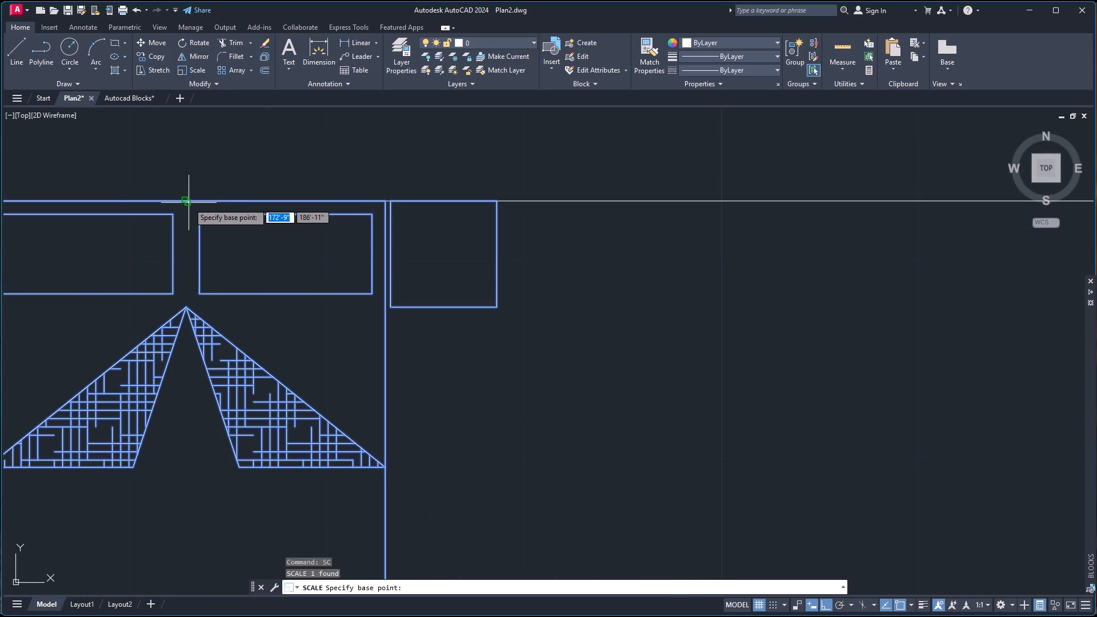
click(187, 202)
scroll(199, 208, down, 4)
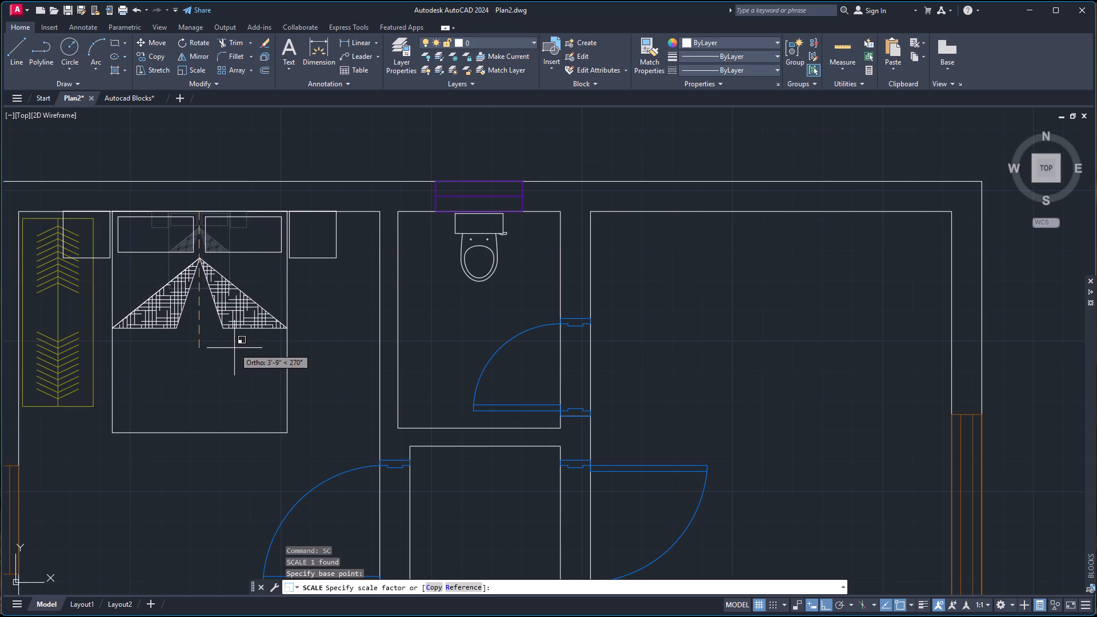
click(235, 334)
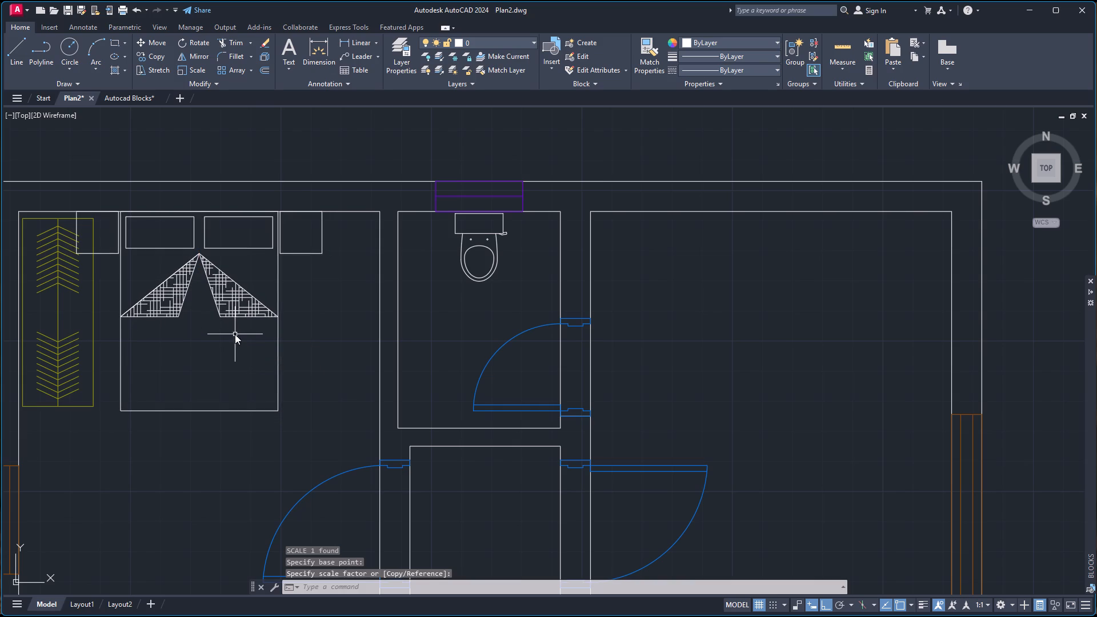
Move the enlarged bed diagonally about 1'-0 1/2" with ortho off, clear of the wardrobe and the top wall.
click(205, 219)
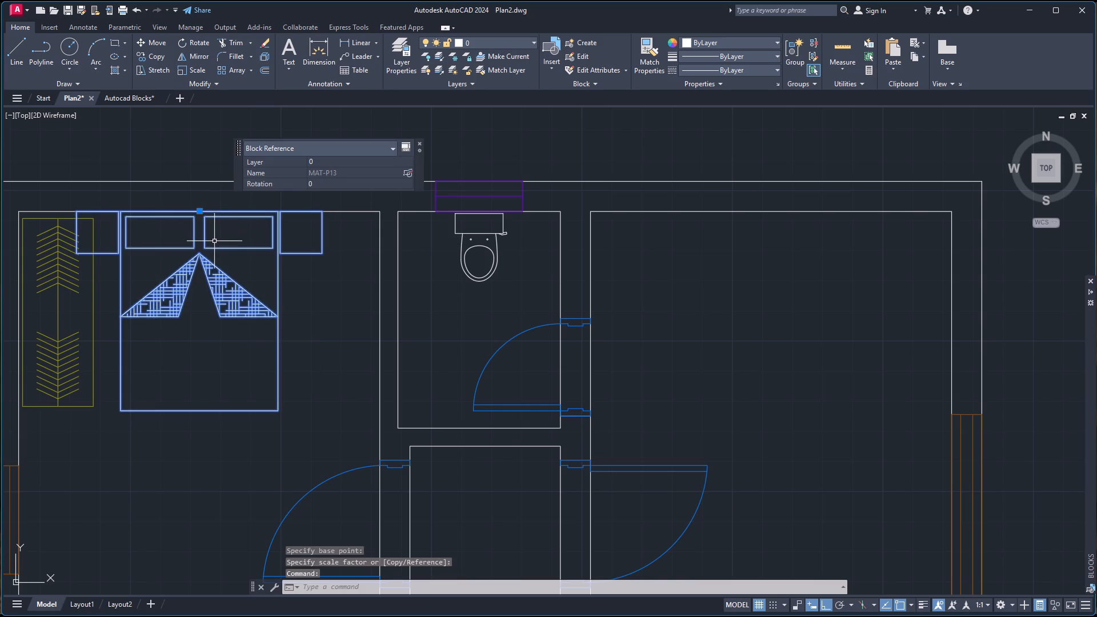
key(m)
key(Return)
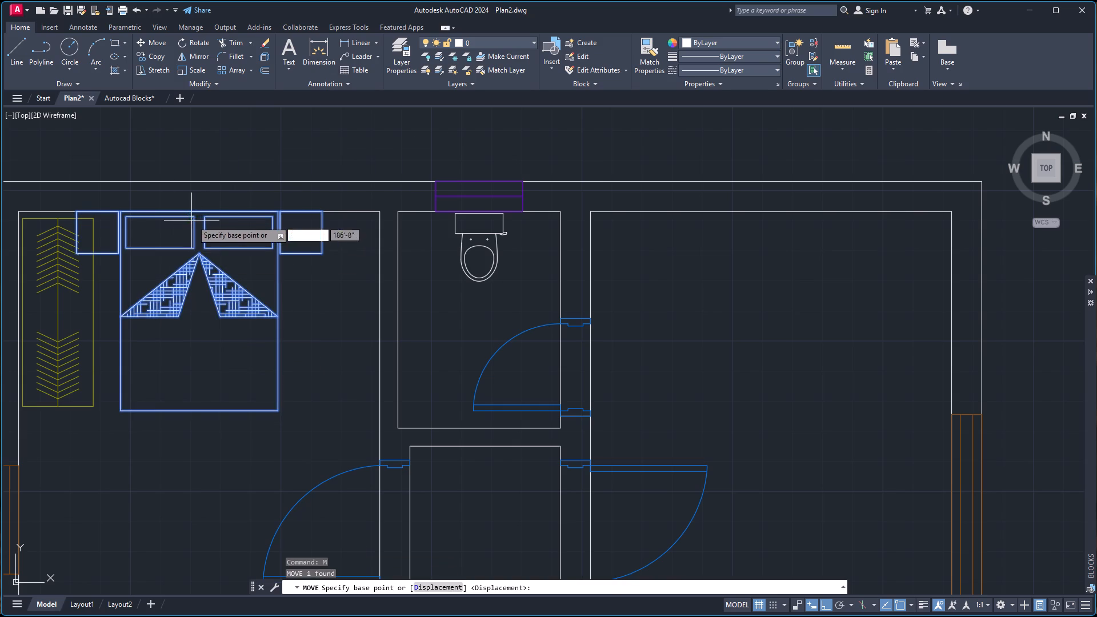
click(199, 211)
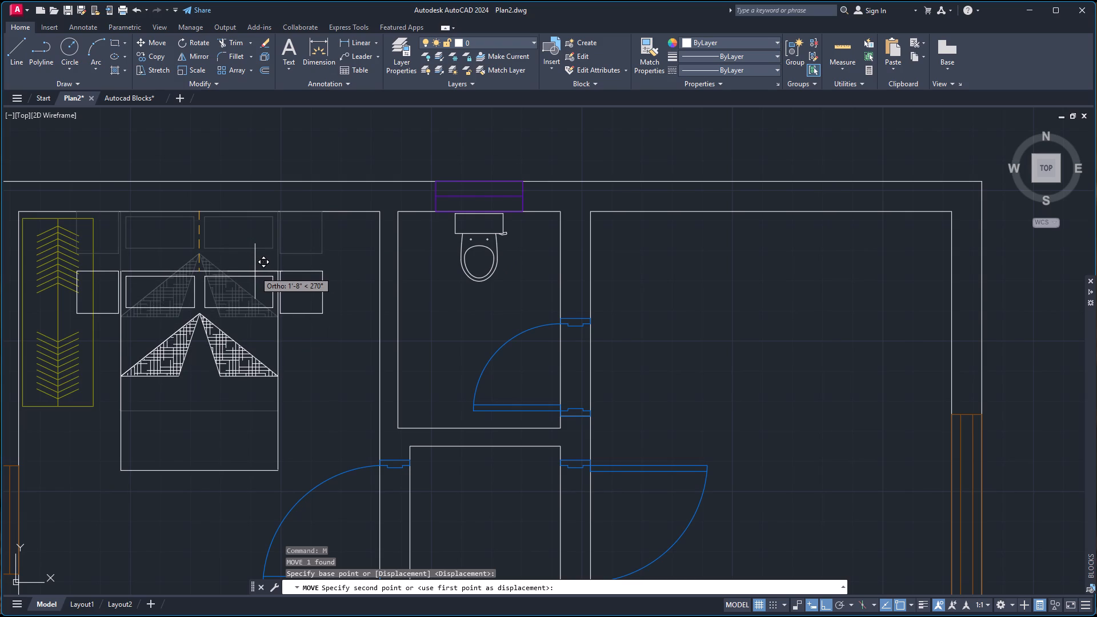
key(F8)
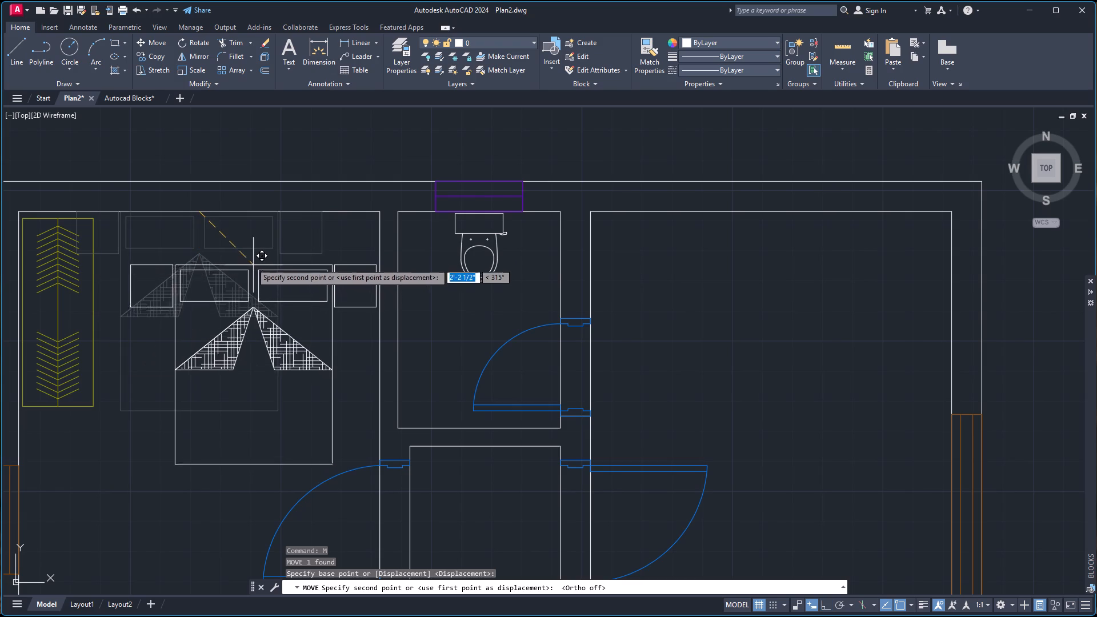
click(230, 234)
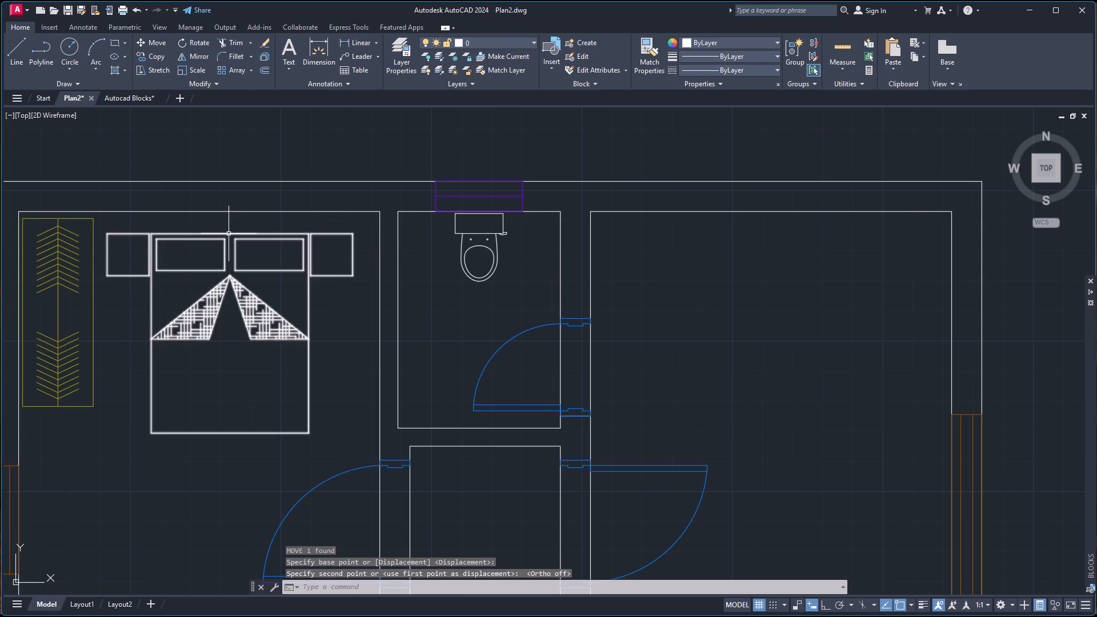
Copy the enlarged bed horizontally about 15'-3" into the upper-right bedroom with ortho on.
click(229, 234)
key(c)
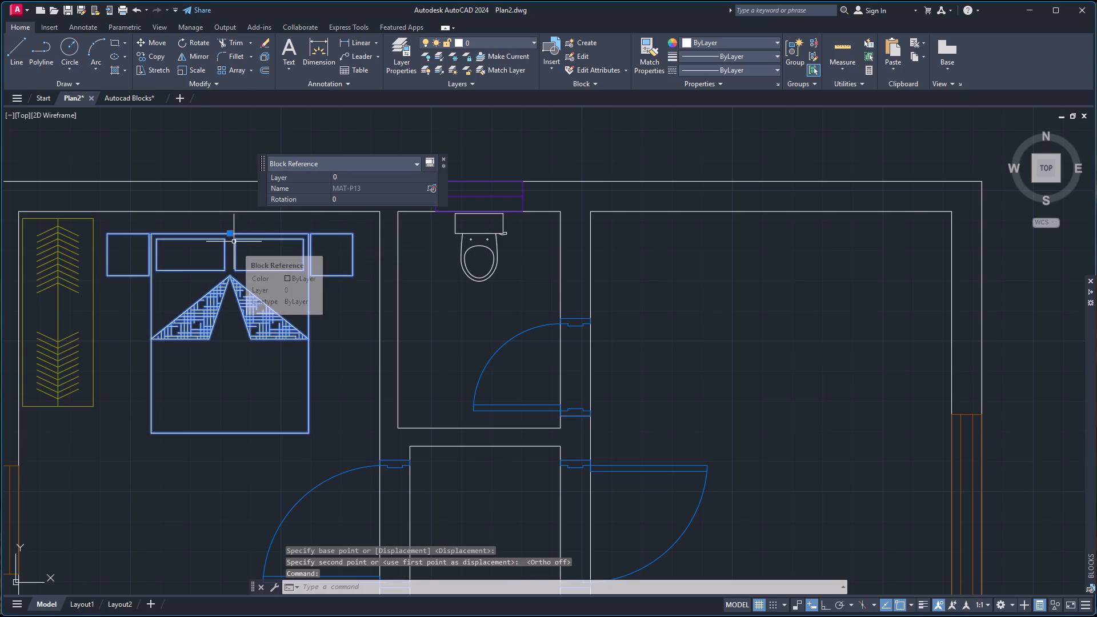
key(o)
key(Return)
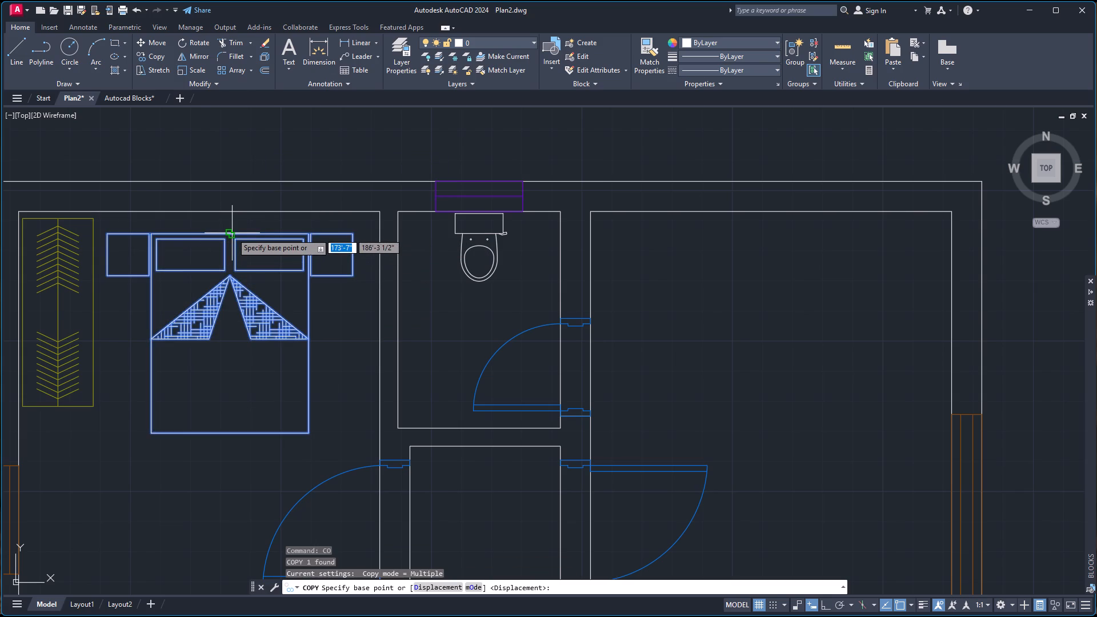
click(231, 233)
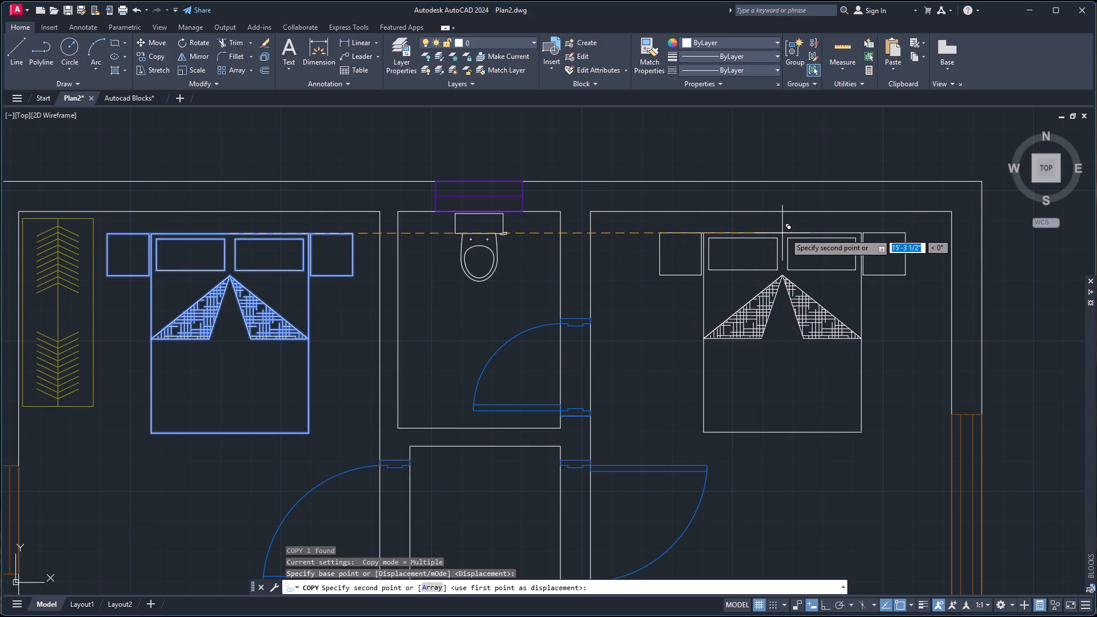
key(F8)
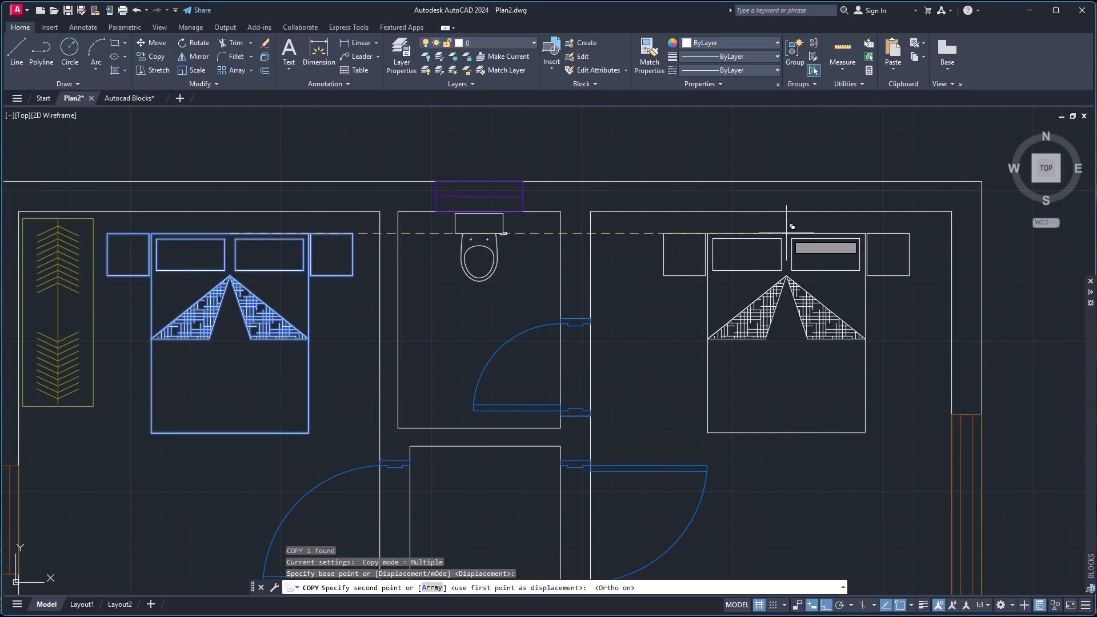
click(780, 233)
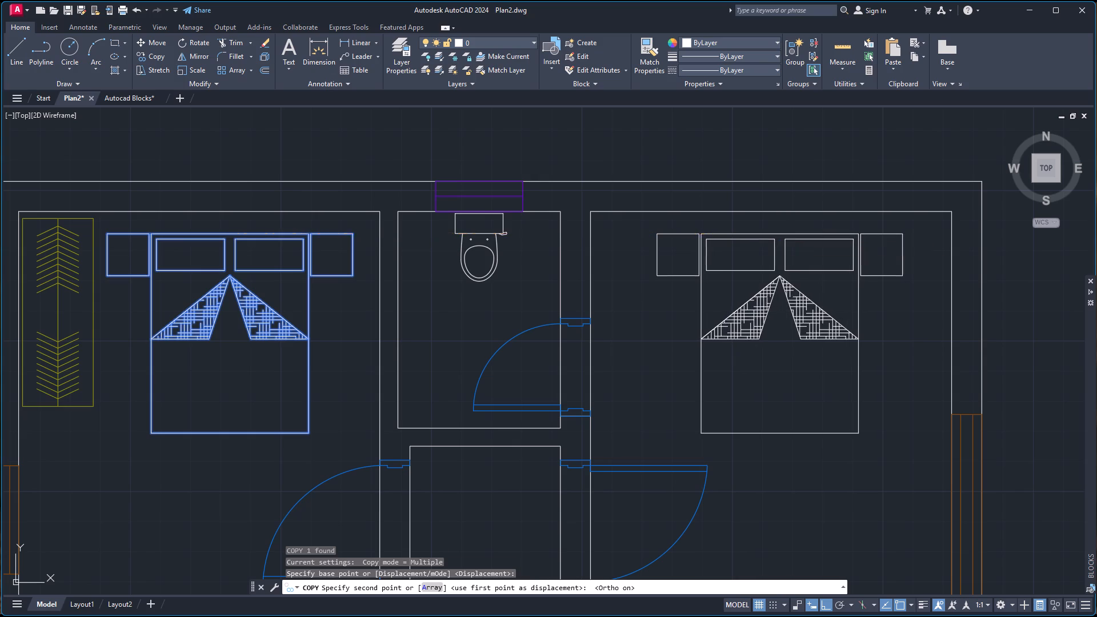
key(Escape)
Delete the original small MAT-P13 bed block outside the plan's upper right corner.
scroll(844, 225, down, 3)
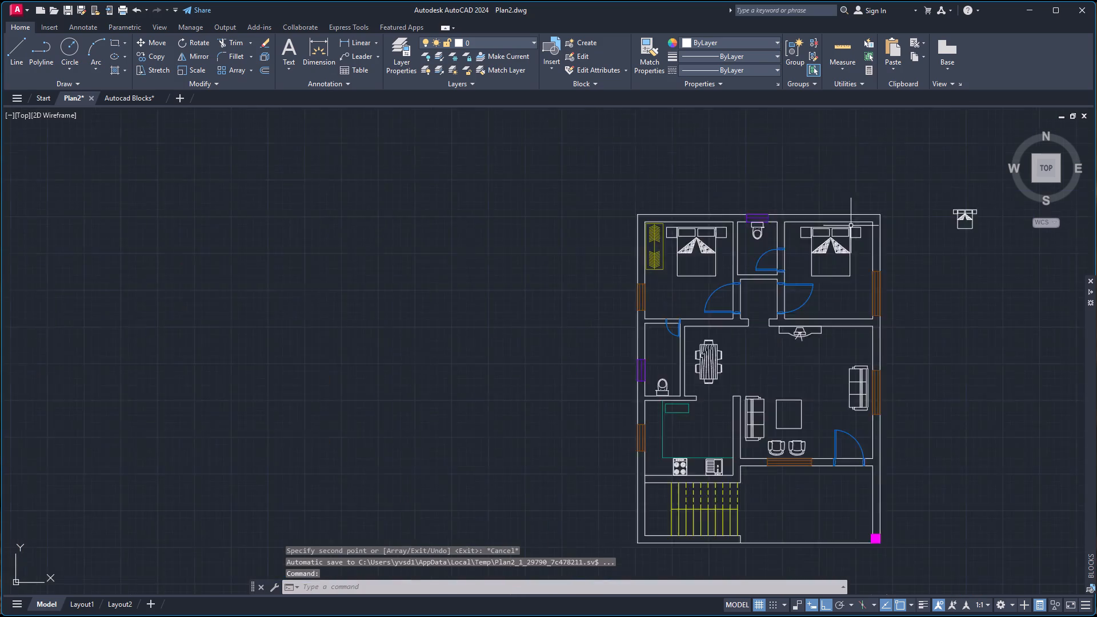
scroll(854, 226, down, 3)
scroll(909, 208, up, 4)
click(829, 277)
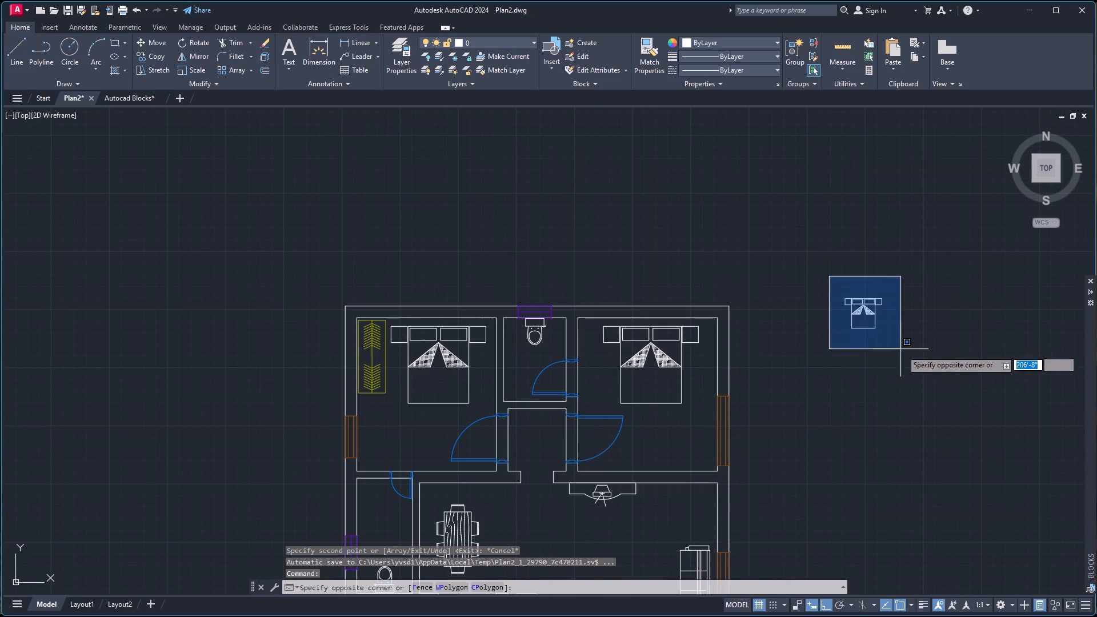
click(907, 356)
key(Delete)
Trim the wall lines crossing the door openings of the upper-right and upper-left bedrooms.
scroll(873, 360, down, 4)
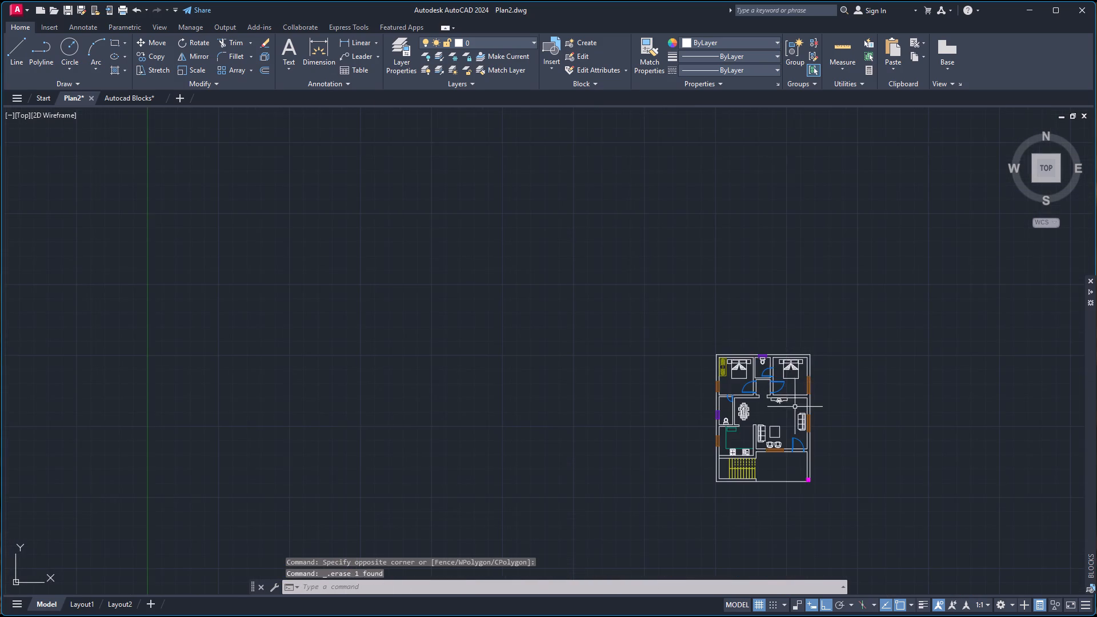
scroll(795, 416, up, 2)
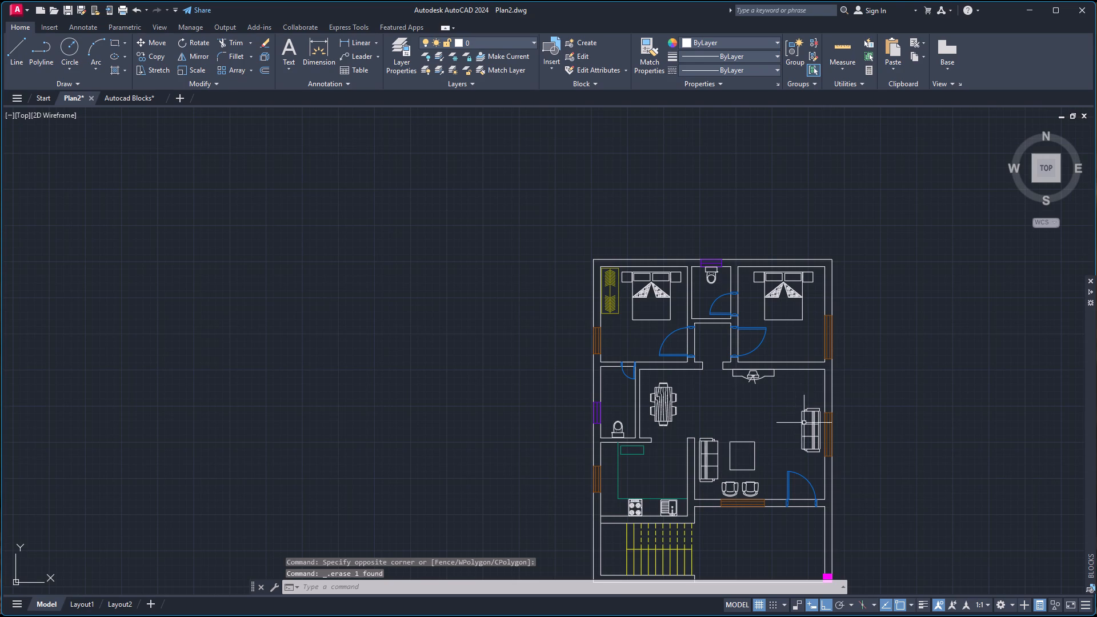
text(tr)
key(Return)
scroll(788, 417, up, 3)
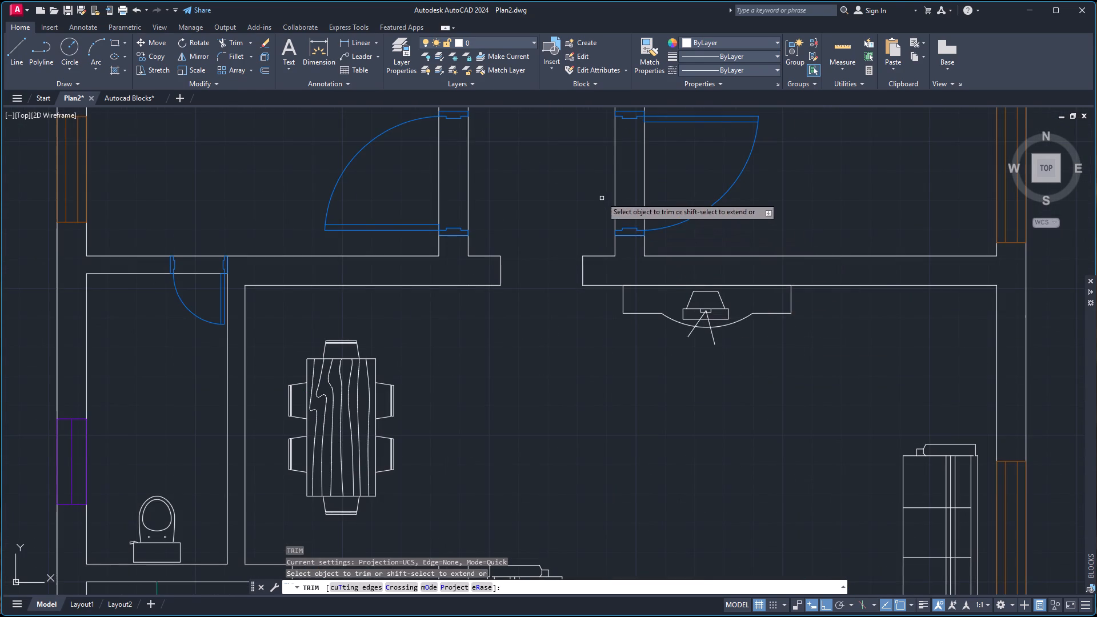
click(600, 197)
click(644, 197)
click(644, 183)
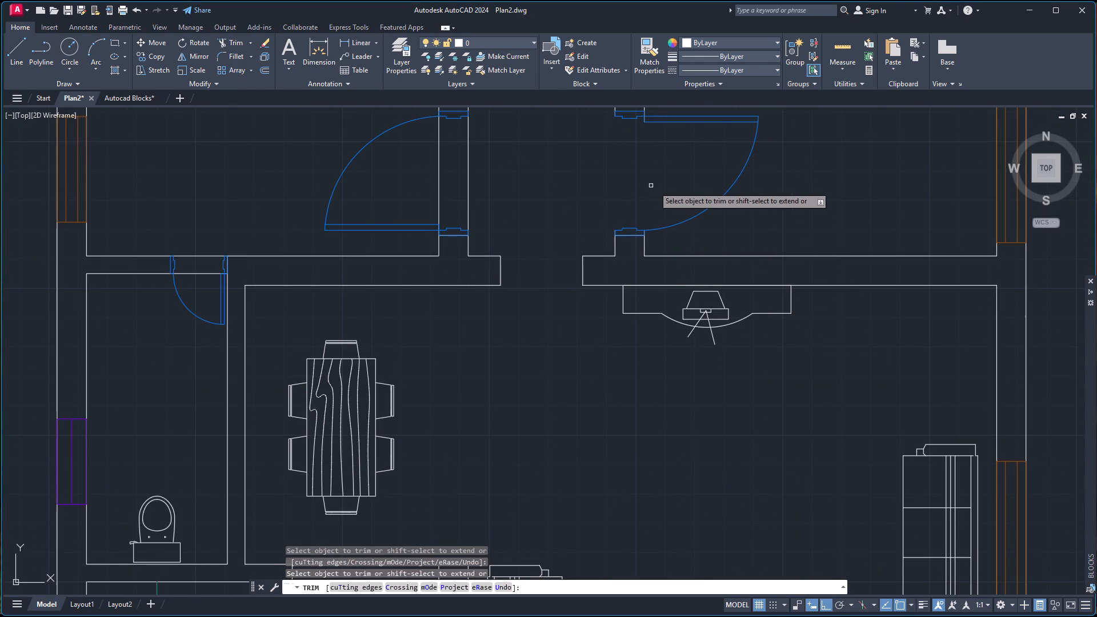
scroll(421, 178, down, 1)
scroll(438, 165, up, 2)
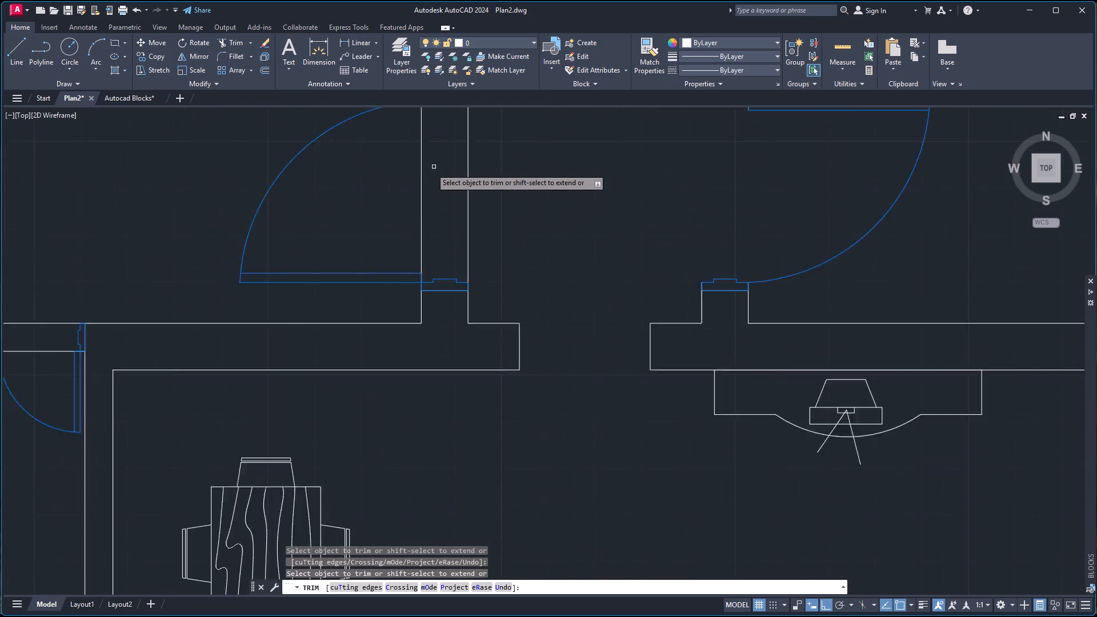
scroll(429, 169, up, 1)
click(406, 175)
click(523, 197)
Trim the wall lines crossing the door openings of the upper bathroom and the left-hand bathroom.
scroll(522, 198, down, 4)
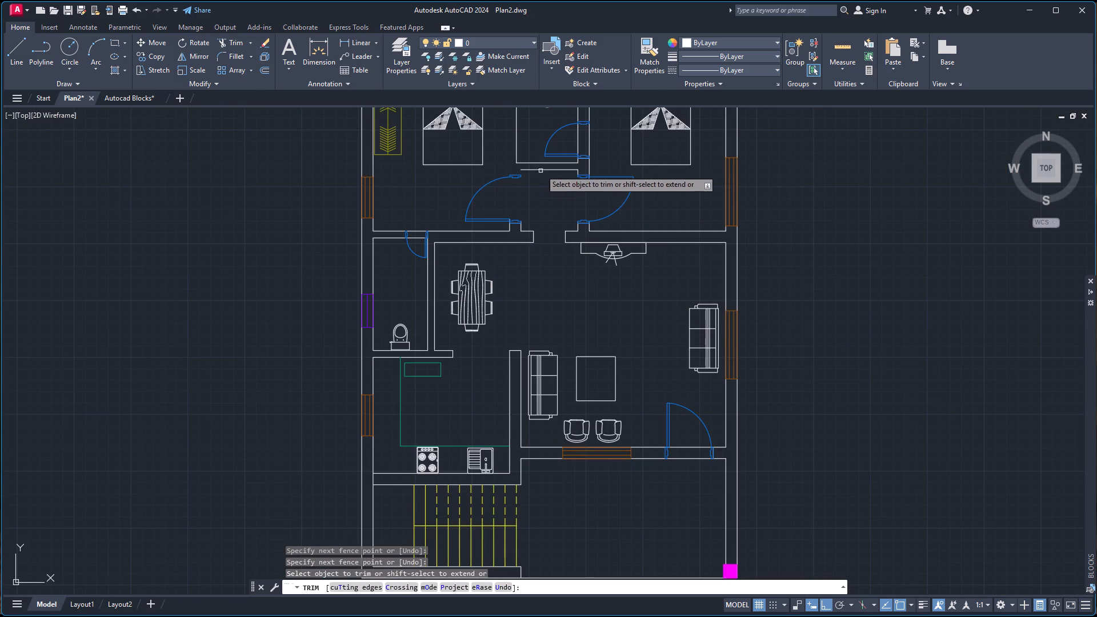
click(569, 139)
click(595, 146)
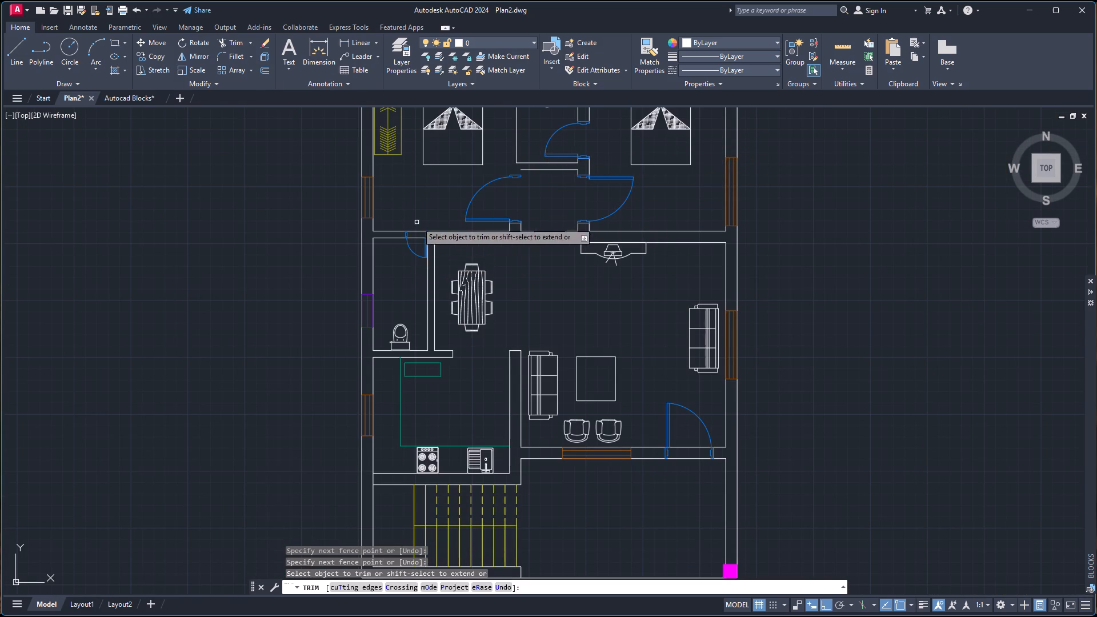
scroll(419, 226, up, 4)
click(418, 241)
click(397, 320)
scroll(445, 298, down, 4)
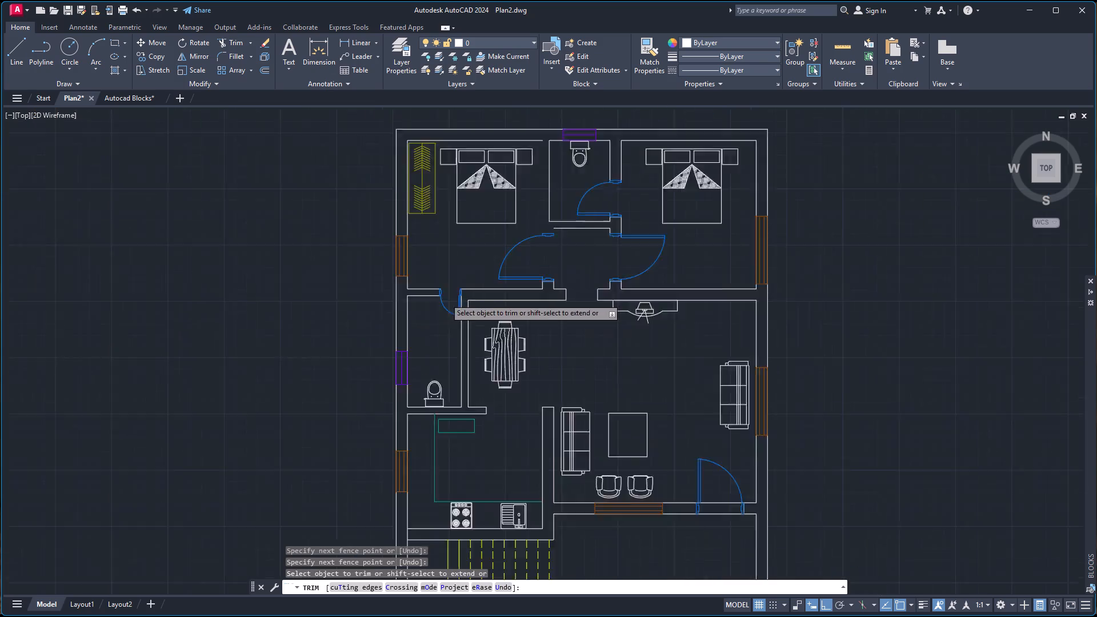
Trim the wall lines crossing the entrance door opening in the living room's lower wall and end the Trim command.
scroll(491, 286, down, 1)
scroll(631, 436, up, 4)
click(631, 307)
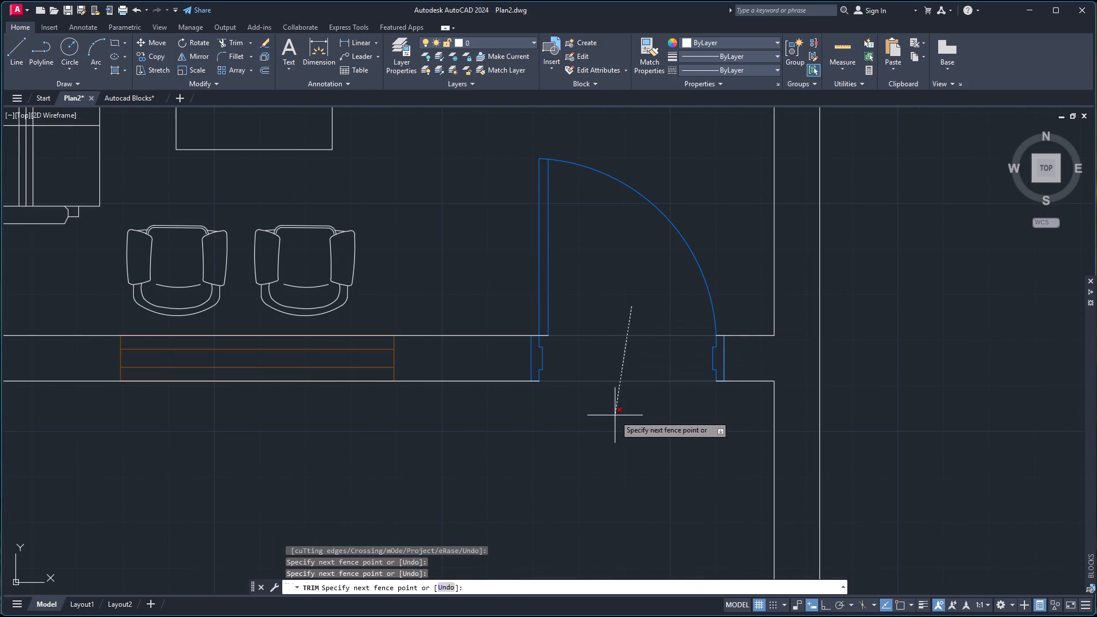
click(614, 418)
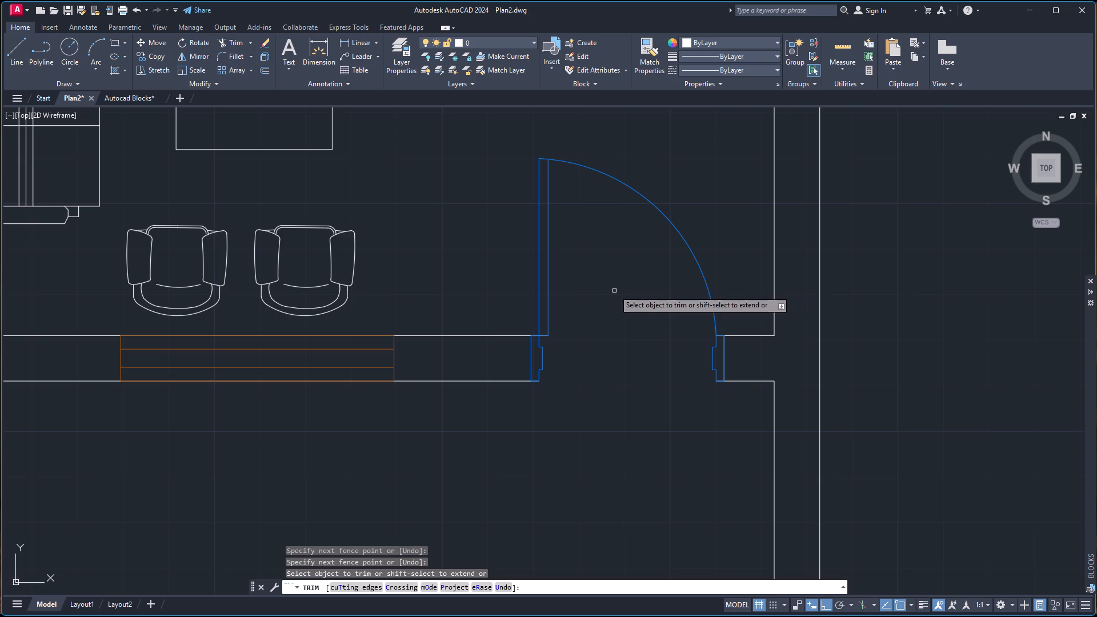
key(Escape)
scroll(636, 283, down, 3)
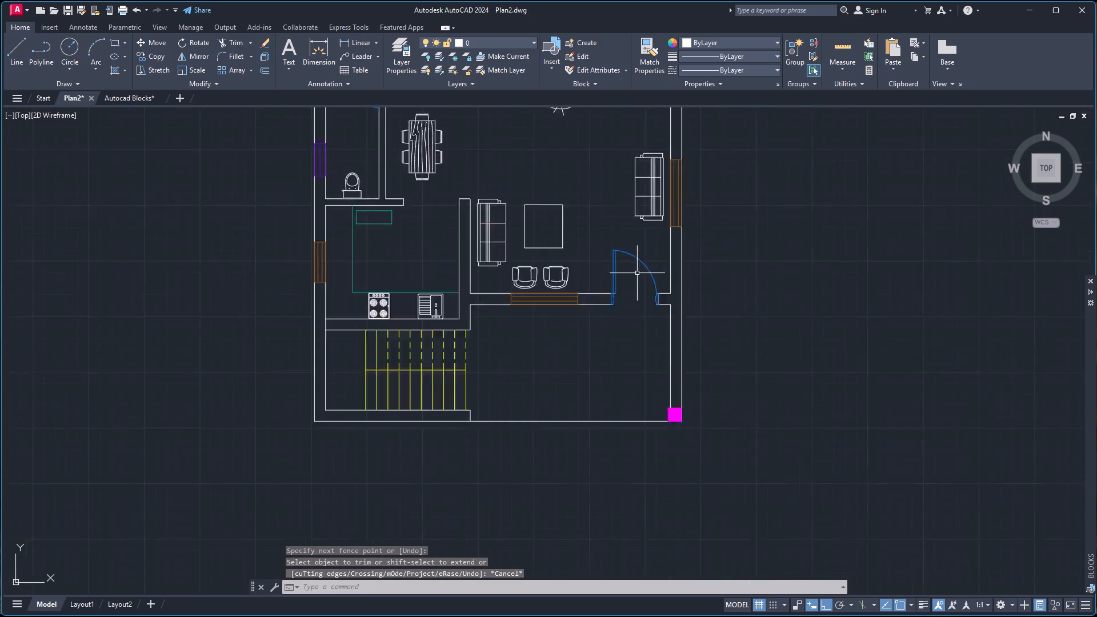
Mirror the upper-left bedroom's door about a vertical line through the corridor onto the upper-right bedroom's doorway, keeping the source door.
scroll(636, 269, down, 2)
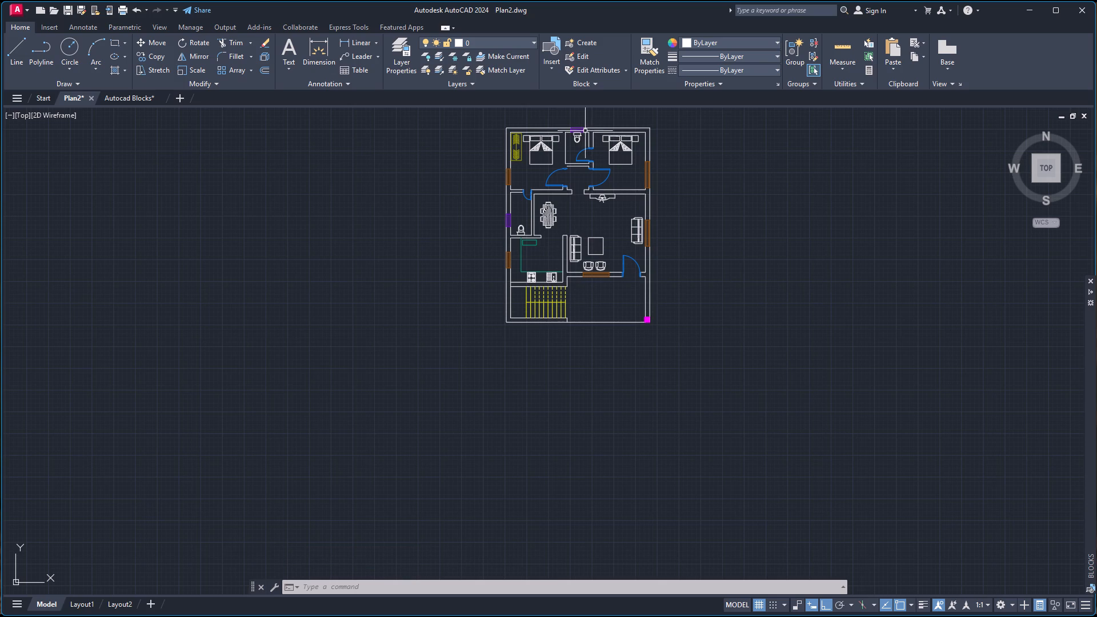
scroll(602, 170, up, 2)
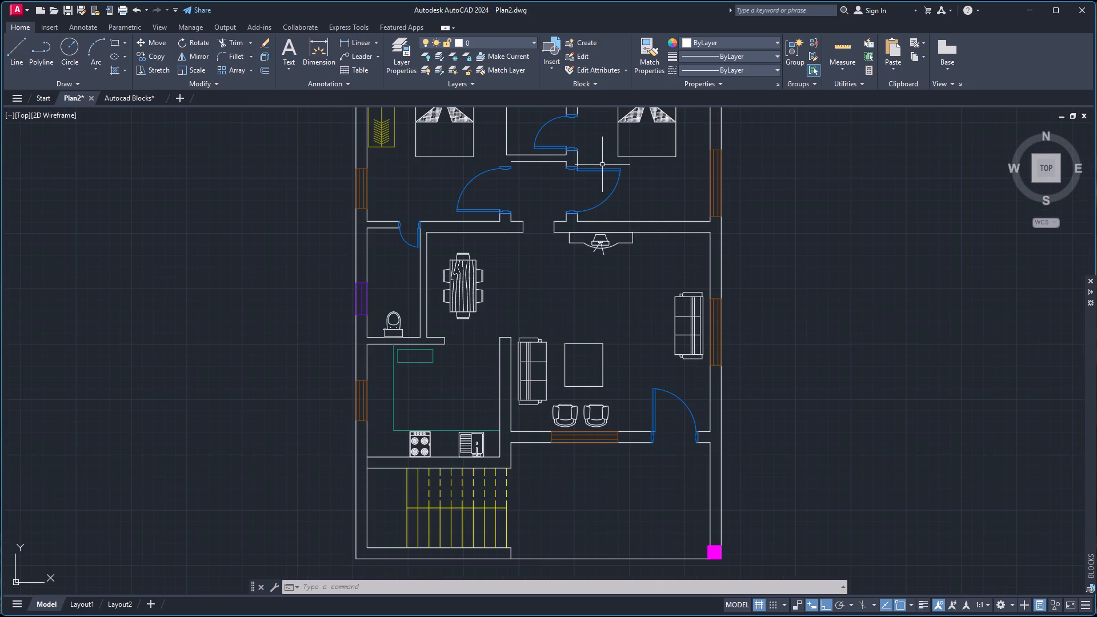
click(478, 209)
key(m)
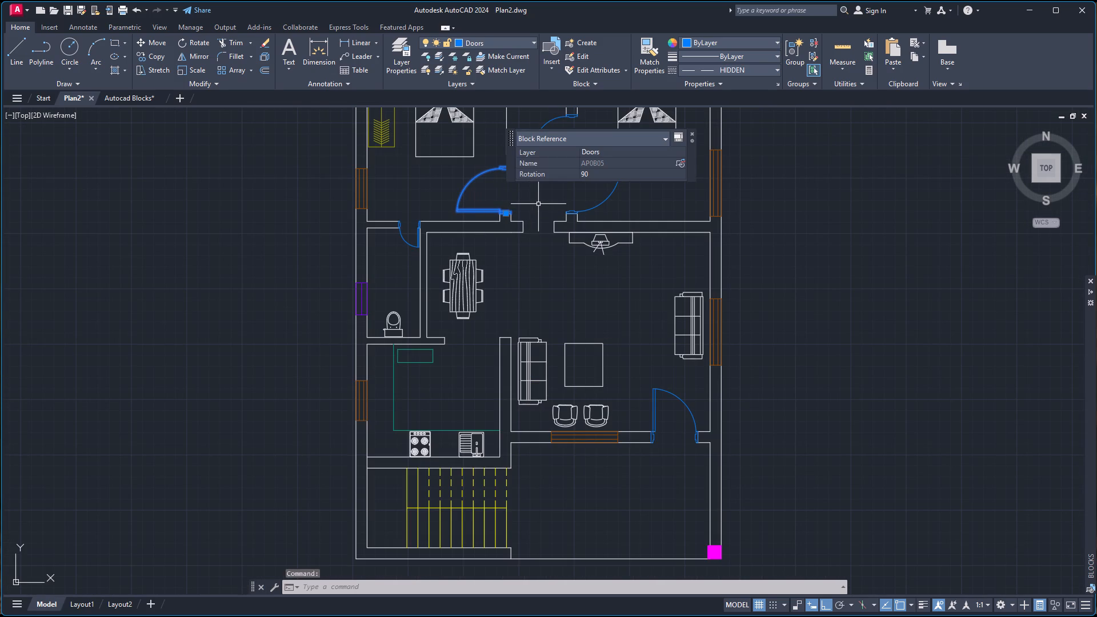
key(i)
key(Return)
click(538, 218)
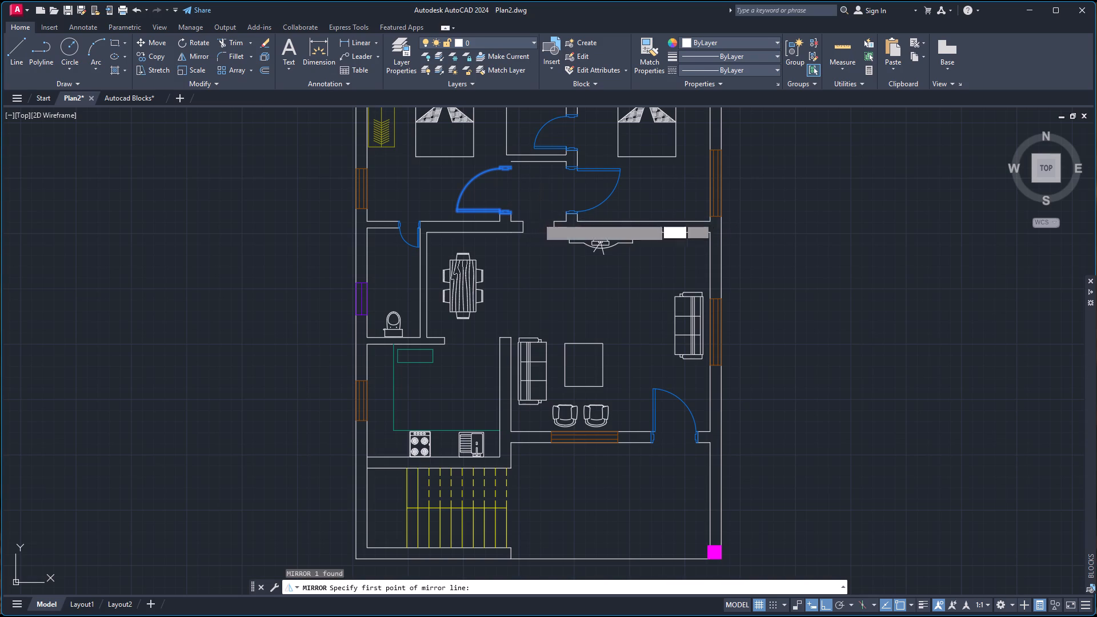
click(542, 181)
drag(563, 221, 542, 181)
Delete the original door block overlapping the mirrored one at the upper-right bedroom's doorway.
click(608, 169)
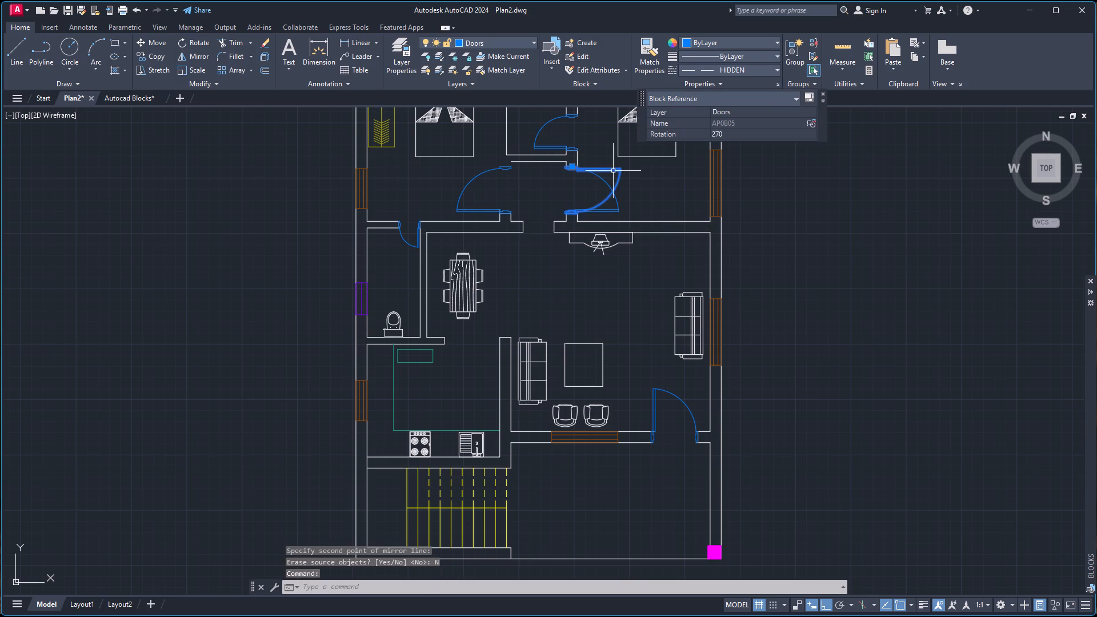
key(Delete)
Move the mirrored upper-right bedroom door horizontally by its lower frame corner so the frame aligns with the wall end.
scroll(582, 185, up, 4)
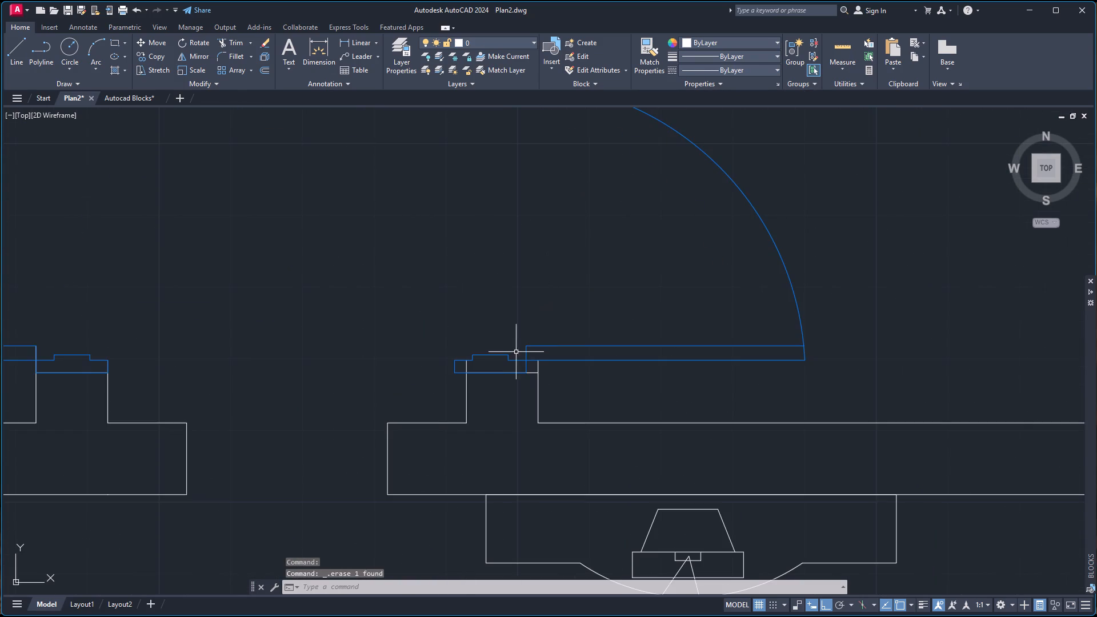
scroll(514, 353, up, 2)
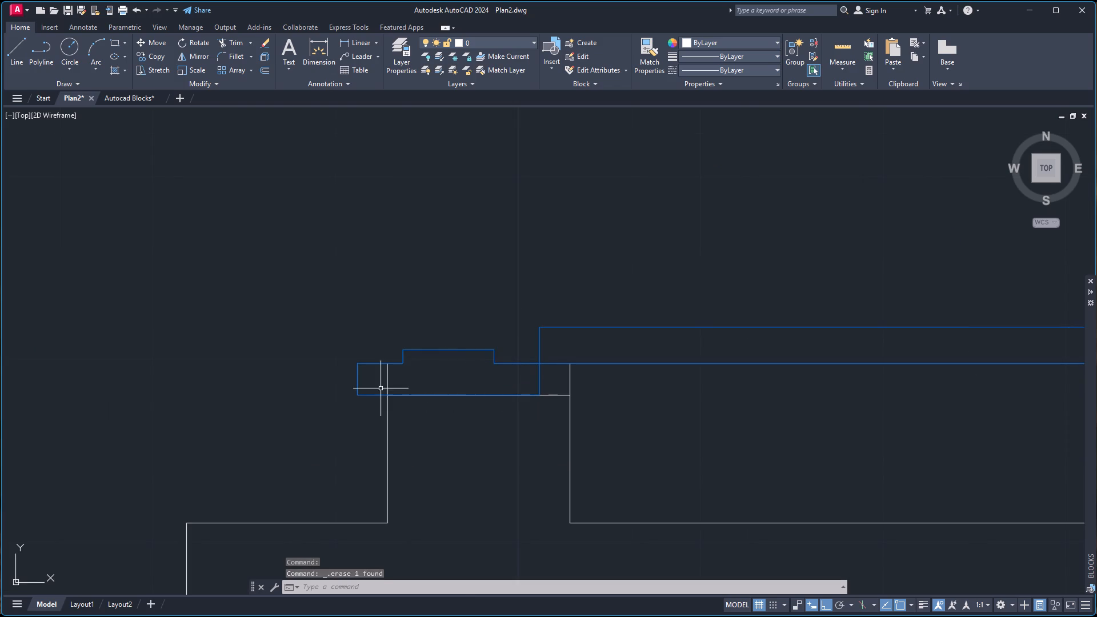
click(357, 395)
key(m)
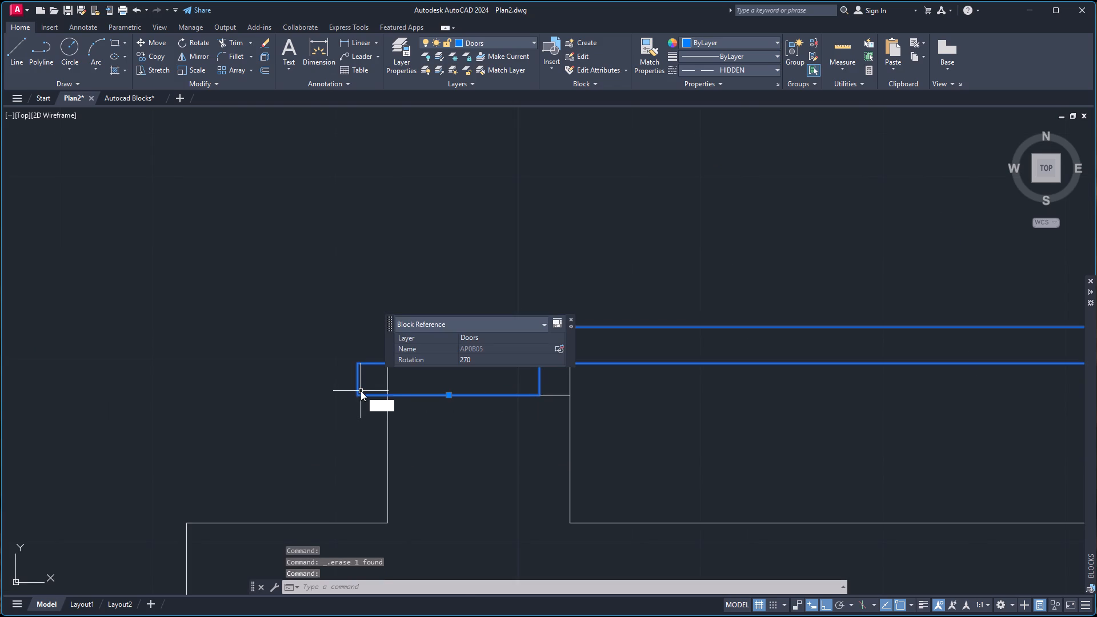
key(Return)
click(358, 395)
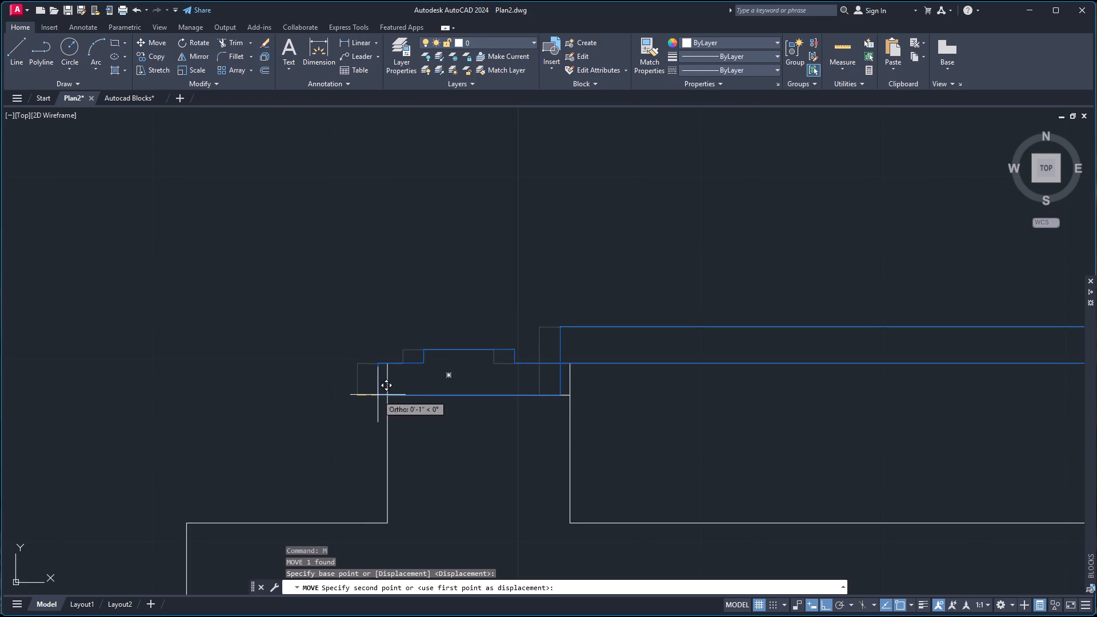
click(385, 395)
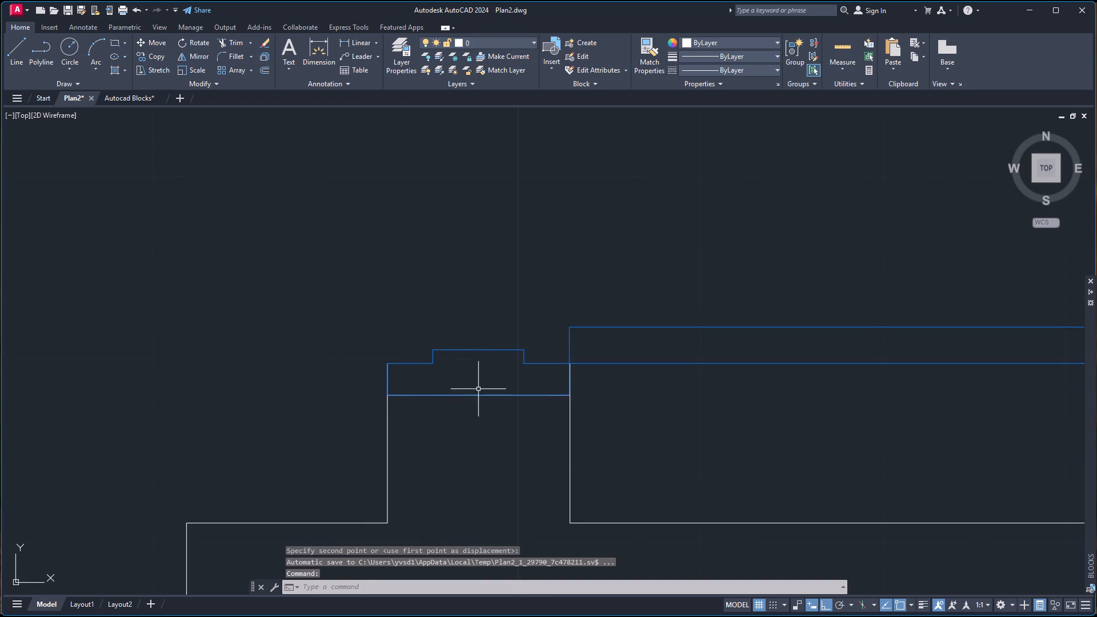
Mirror the living room entrance door about a vertical line outside the right outer wall, keeping the source door.
scroll(519, 344, down, 6)
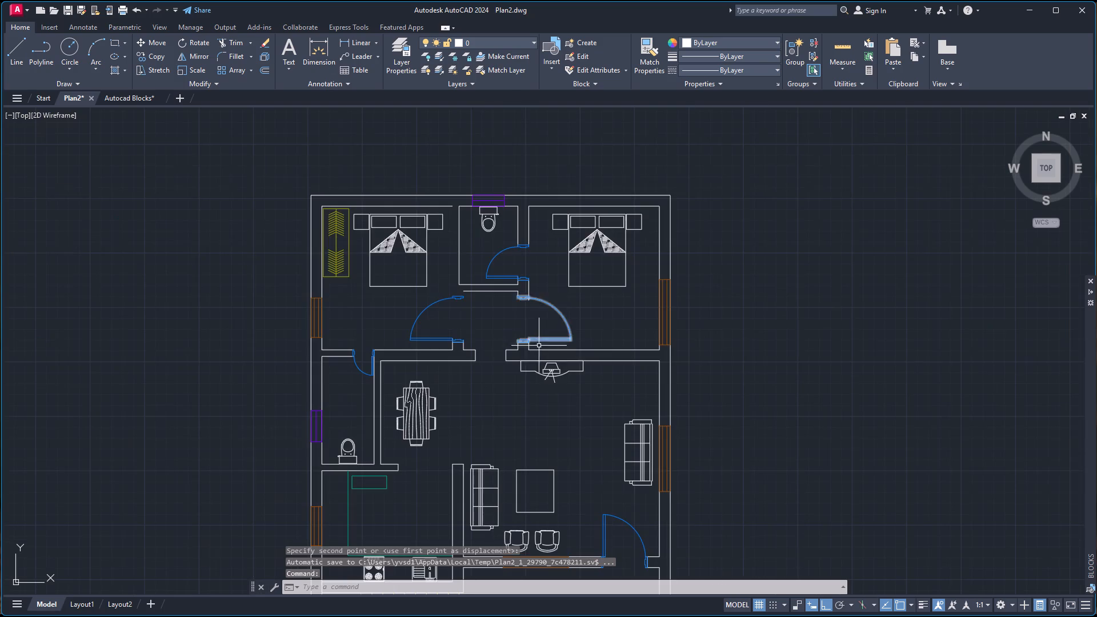
scroll(590, 427, down, 2)
scroll(620, 470, up, 3)
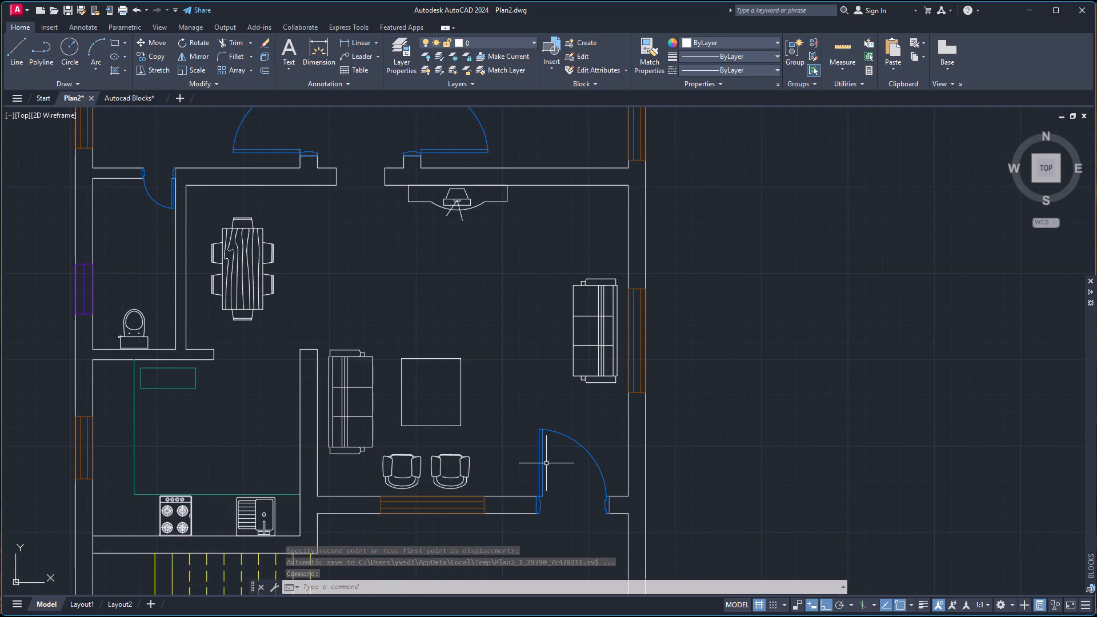
click(537, 468)
click(546, 466)
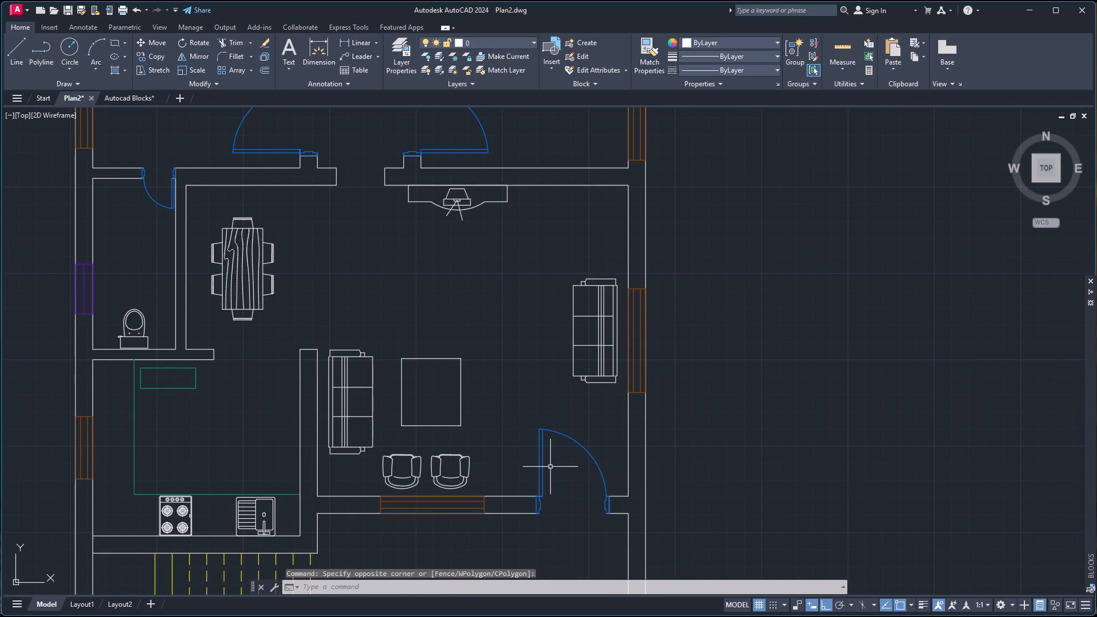
click(552, 467)
click(532, 463)
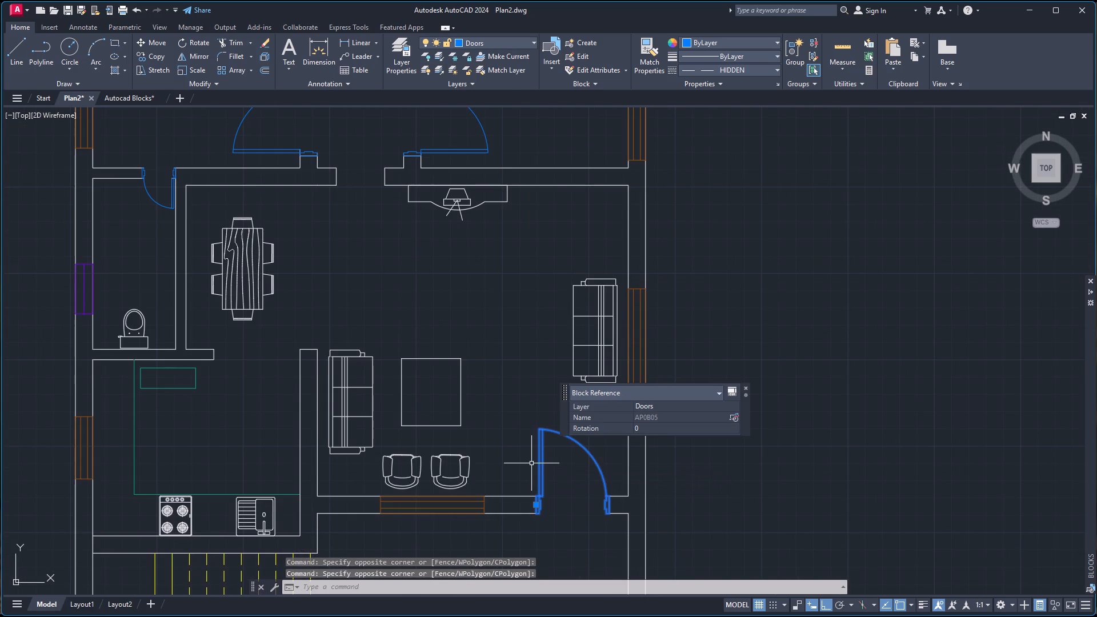
key(m)
key(i)
key(Return)
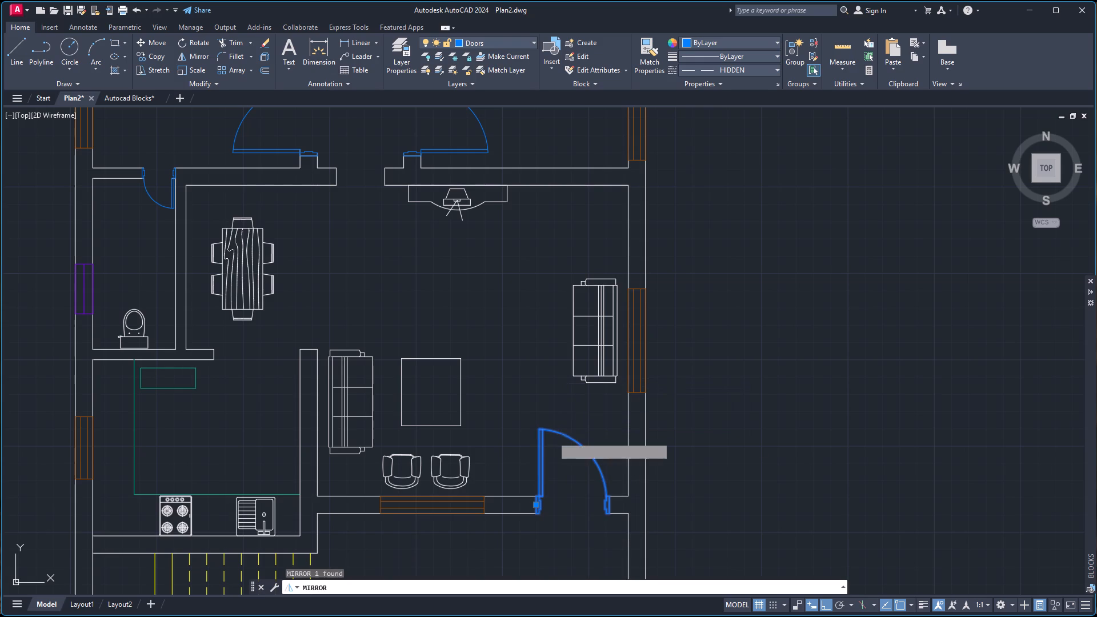
click(688, 515)
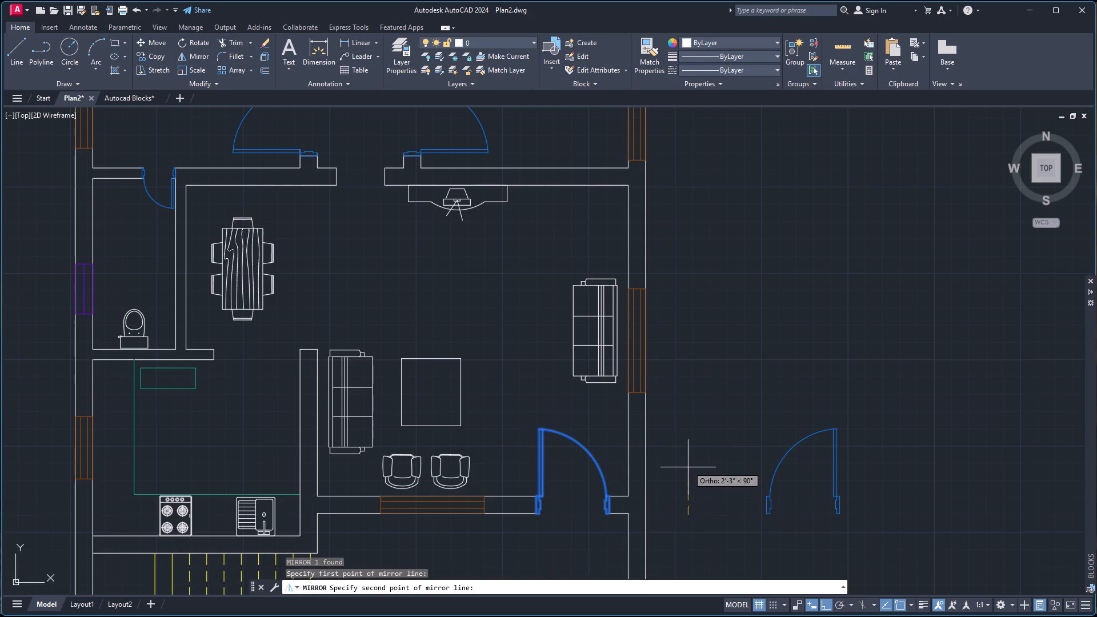
click(688, 462)
drag(711, 501, 688, 463)
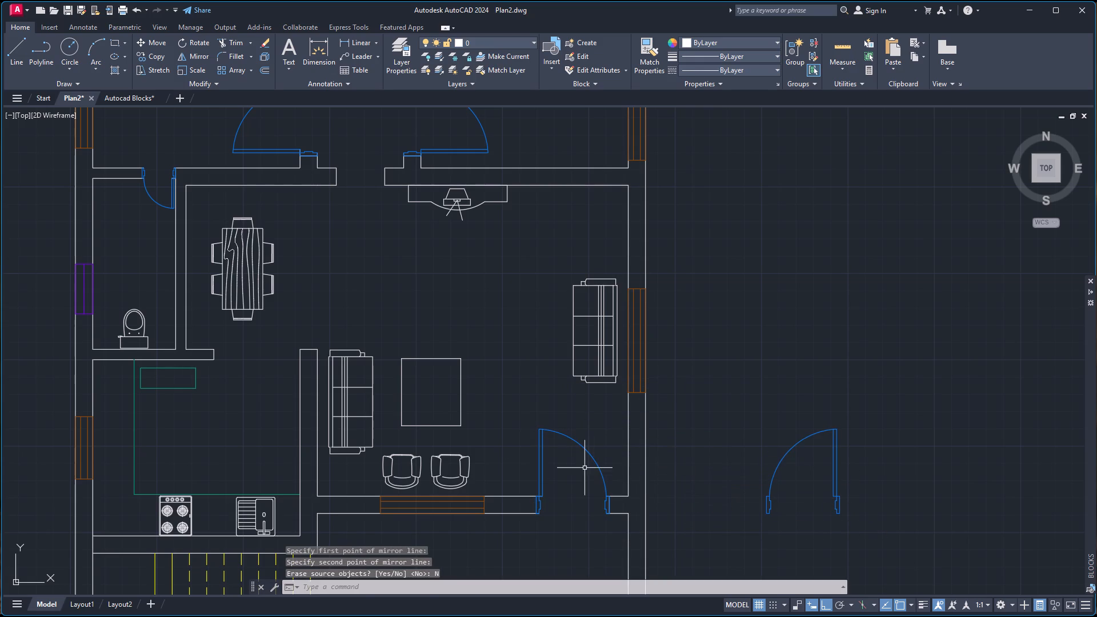
Delete the original entrance door block from the opening in the living room's lower wall.
click(595, 459)
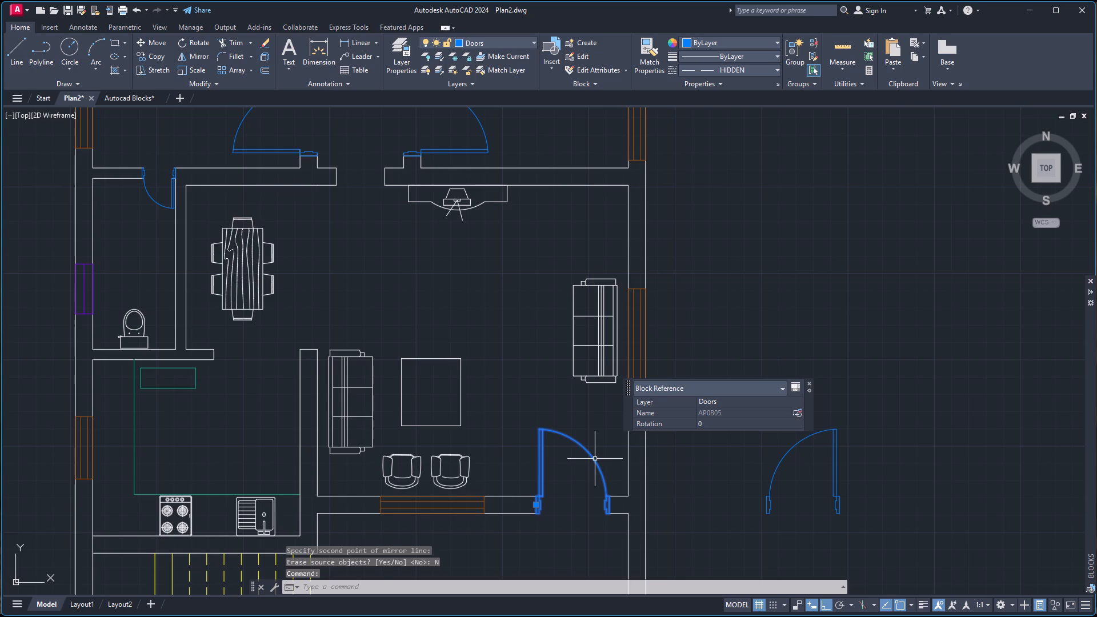
key(Delete)
Move the mirrored entrance door horizontally by its lower right frame corner to the wall end in the living room's lower wall.
scroll(798, 505, up, 5)
scroll(922, 516, down, 3)
scroll(947, 519, up, 2)
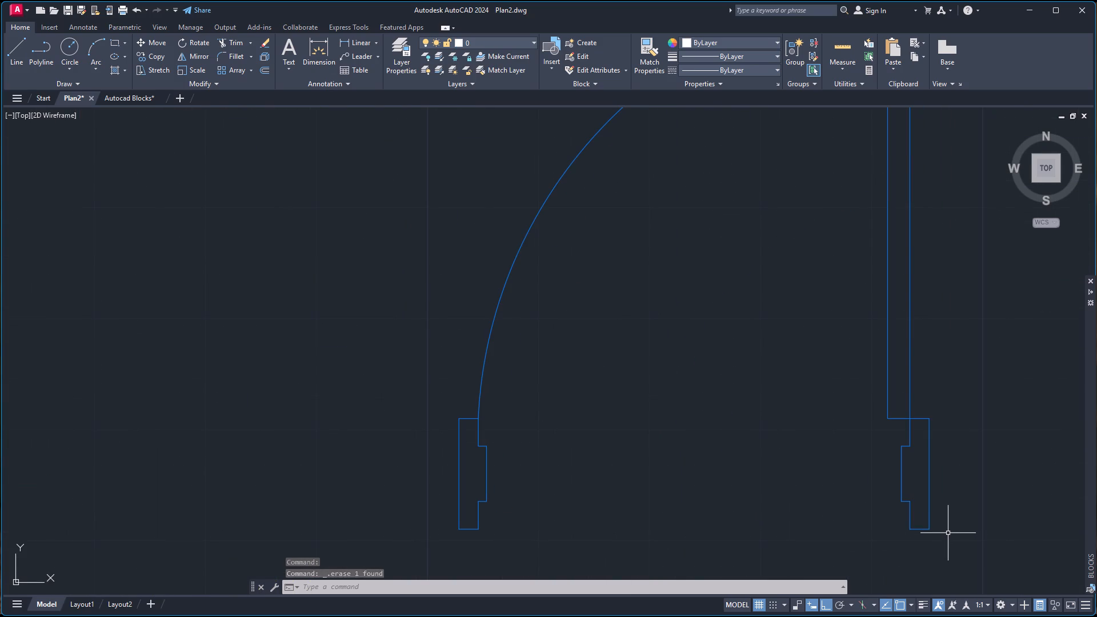
key(m)
key(Return)
click(927, 528)
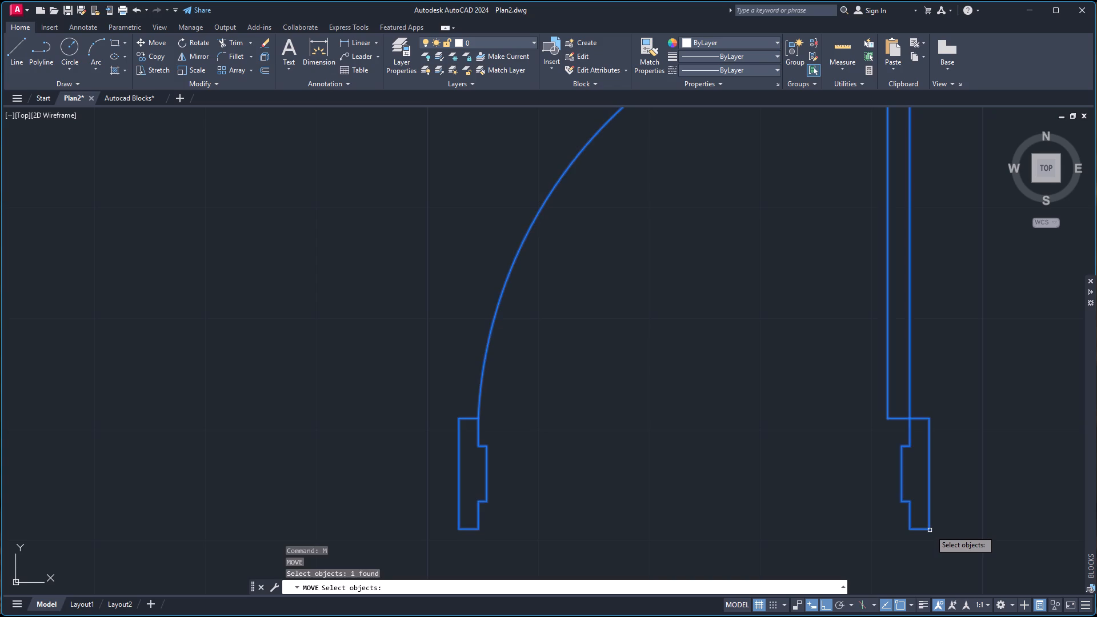
key(Return)
click(930, 529)
scroll(381, 471, down, 4)
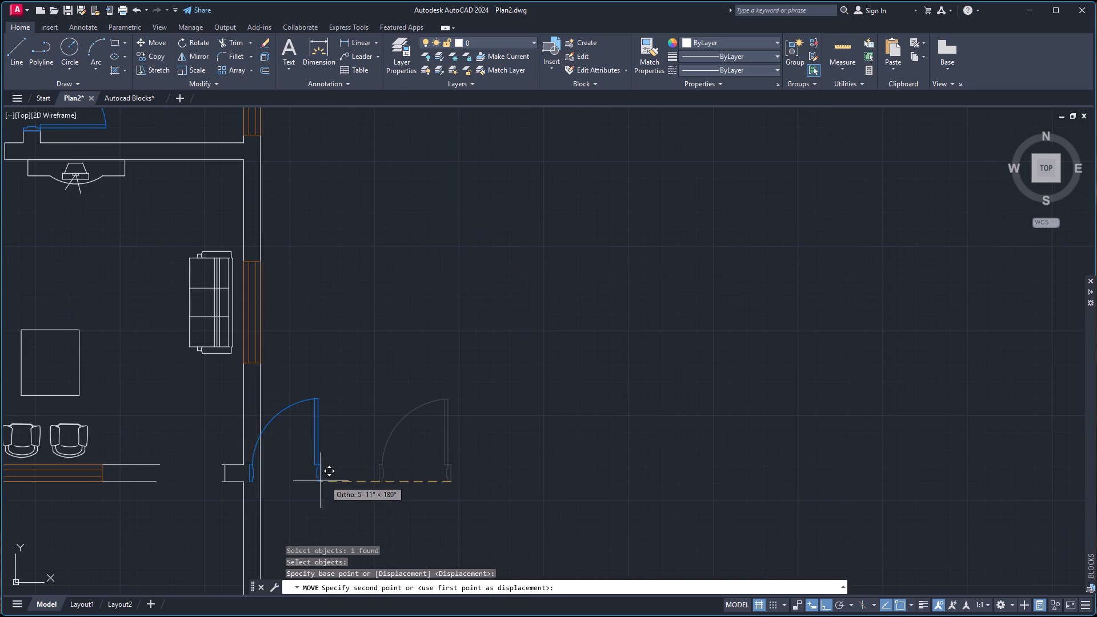
scroll(159, 490, down, 1)
scroll(160, 476, up, 4)
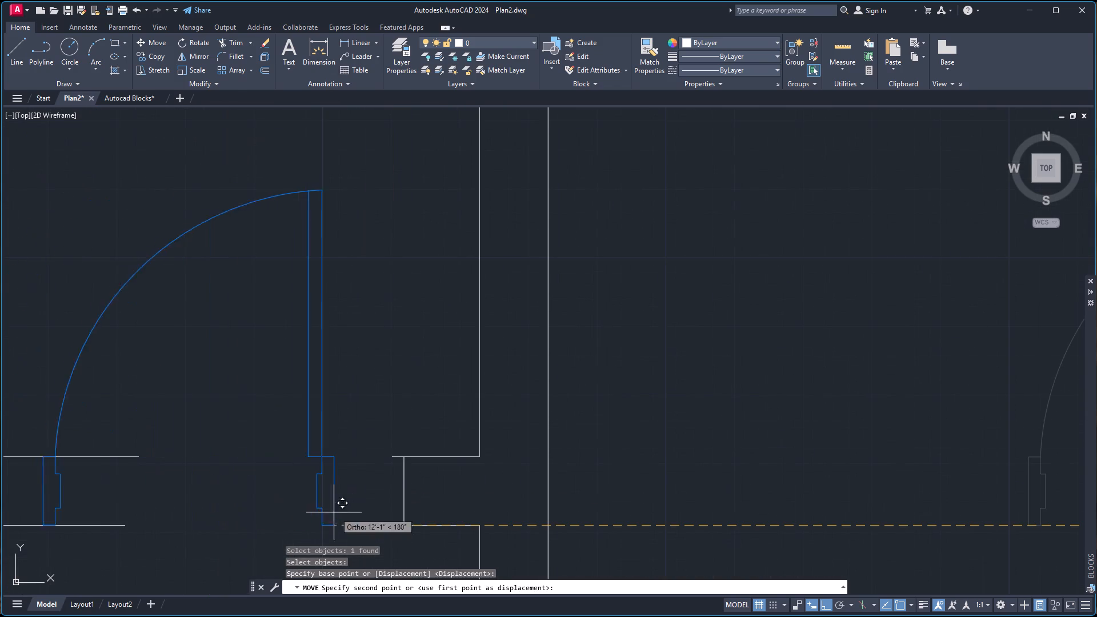
click(402, 524)
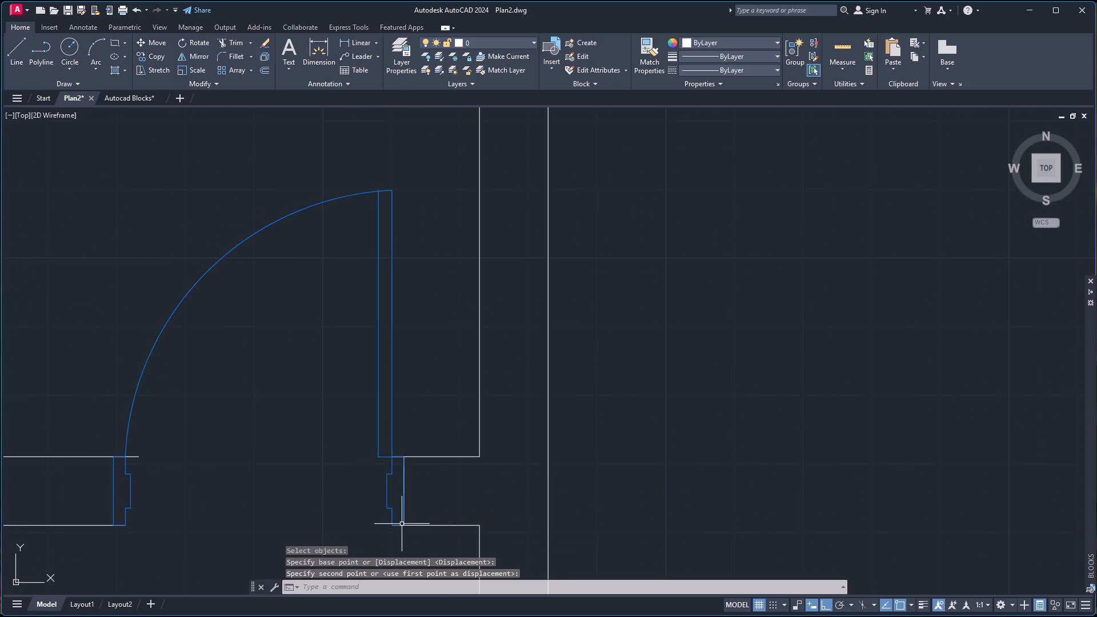
Trim the inner wall line stub projecting past the entrance door's left frame into the opening.
scroll(411, 387, down, 2)
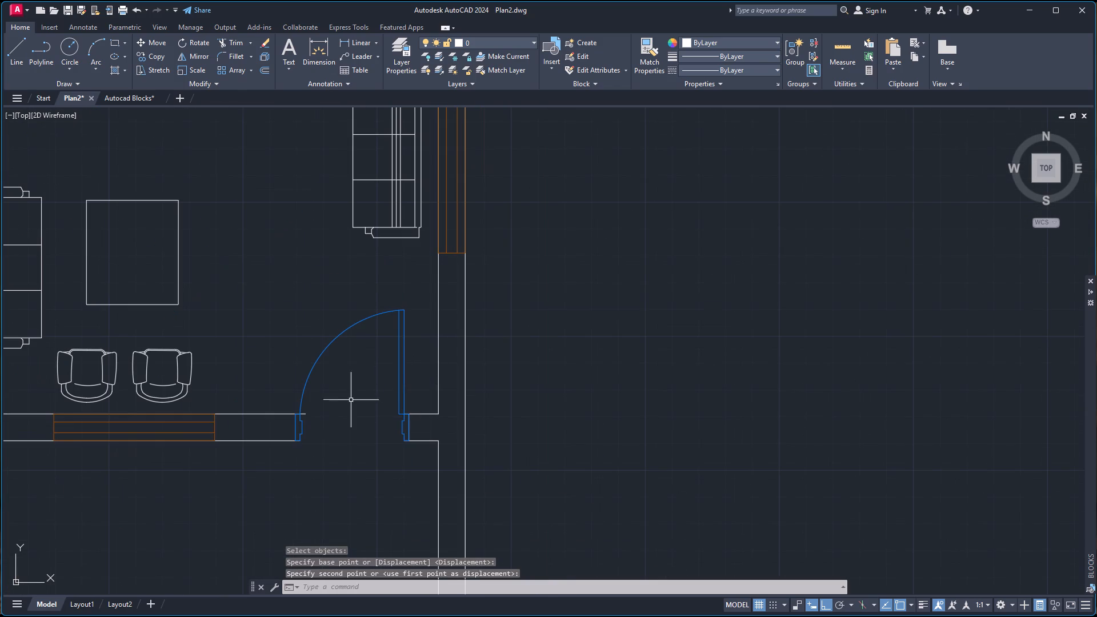
scroll(294, 411, up, 3)
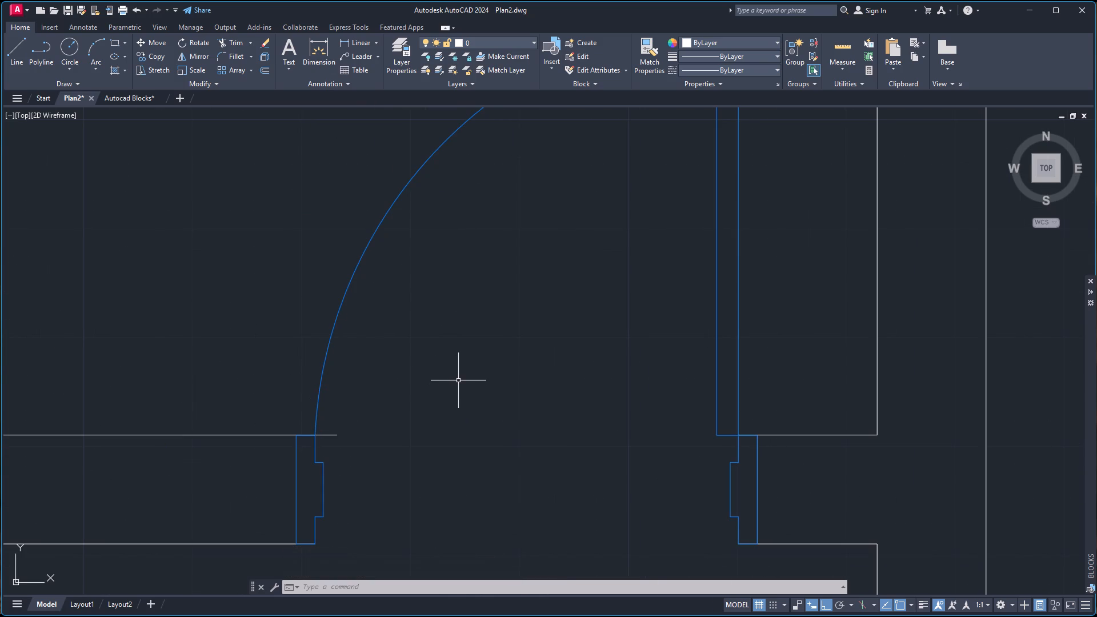
text(tr)
key(Return)
click(330, 428)
click(330, 444)
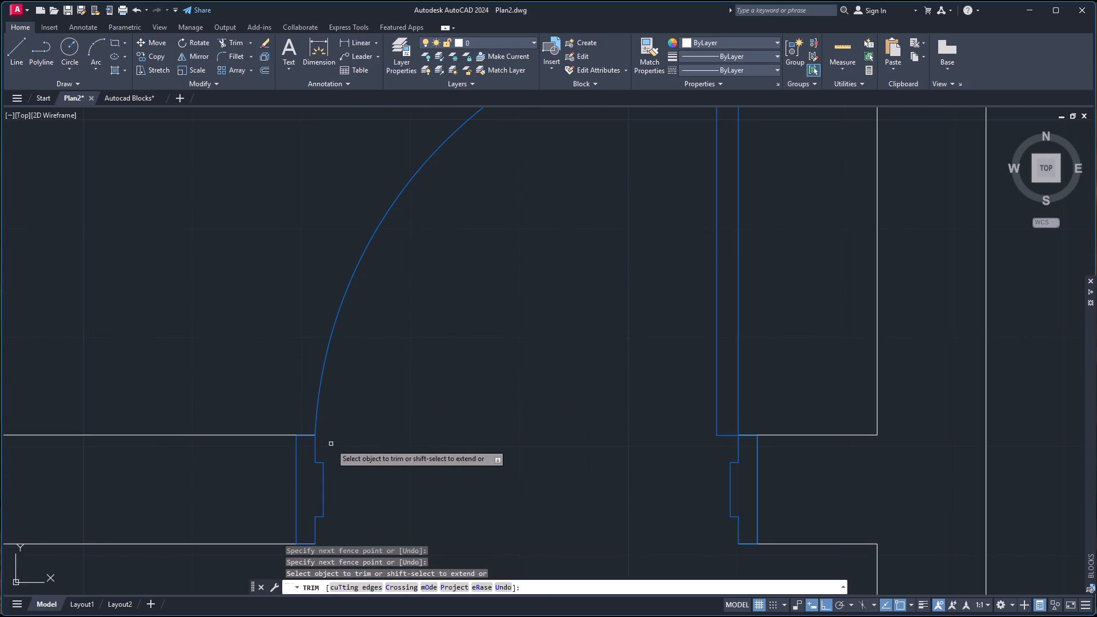
scroll(374, 379, down, 7)
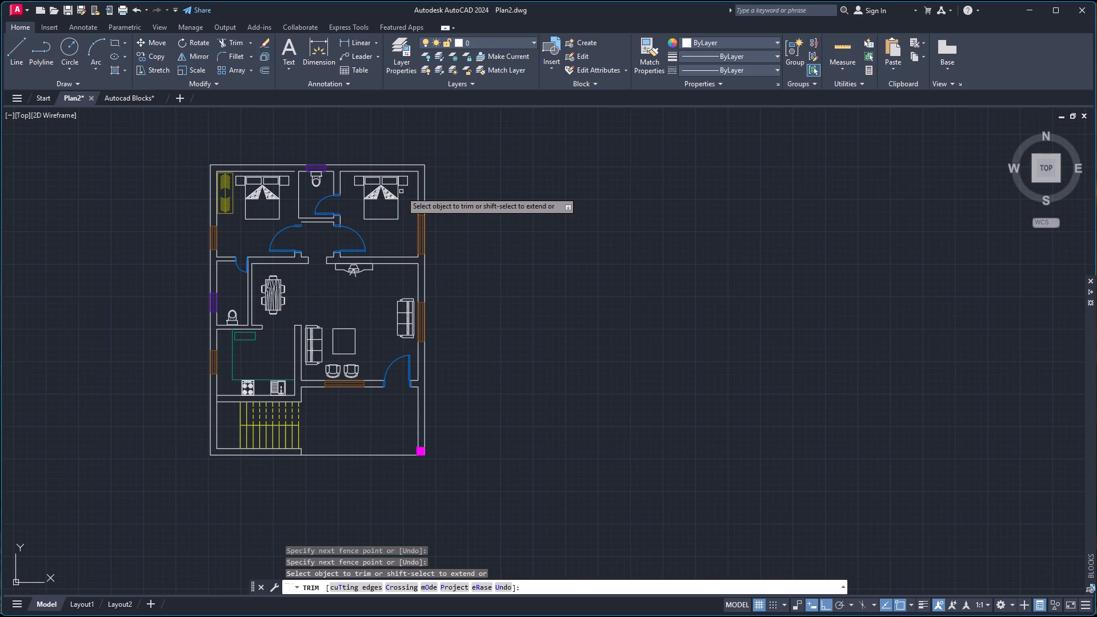
key(Escape)
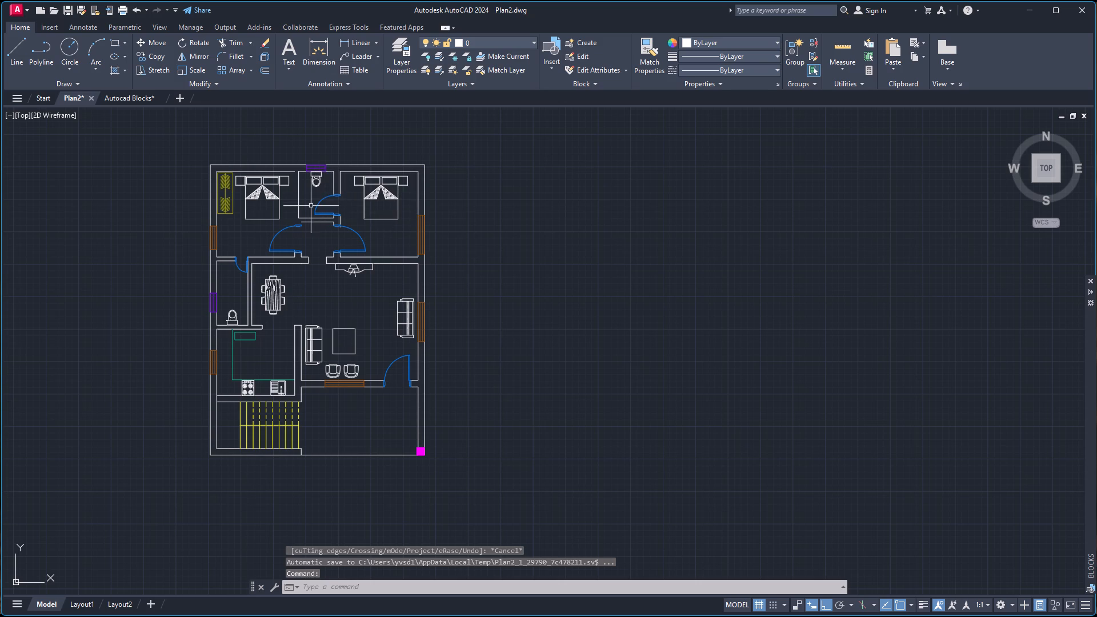
Start a multiline text box below the bed in the upper-left bedroom, with centred paragraph alignment.
scroll(173, 143, up, 1)
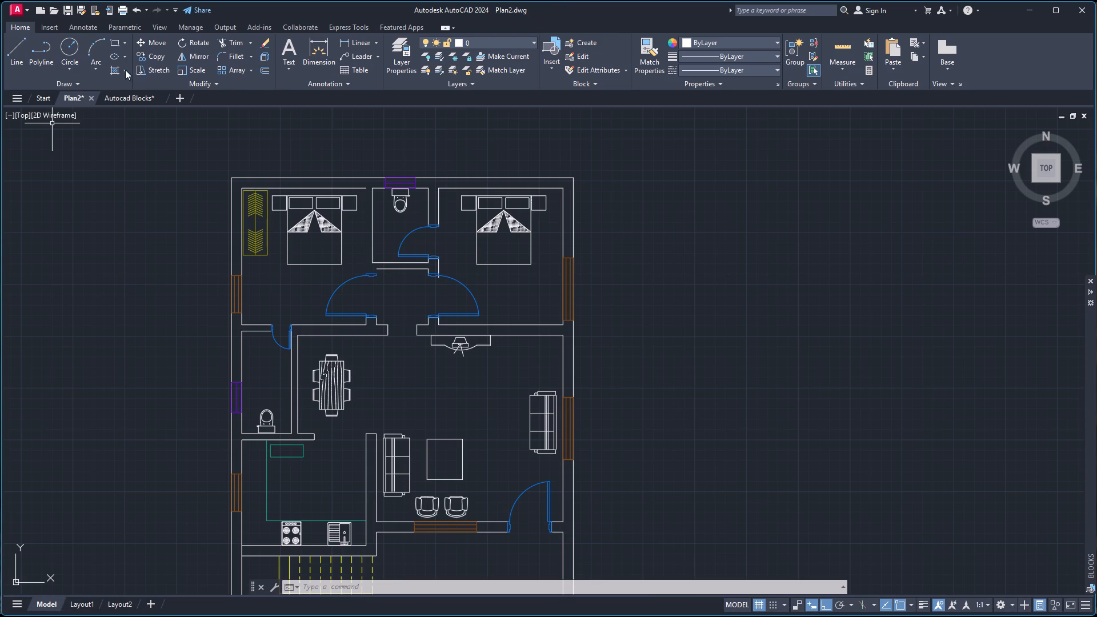
click(85, 29)
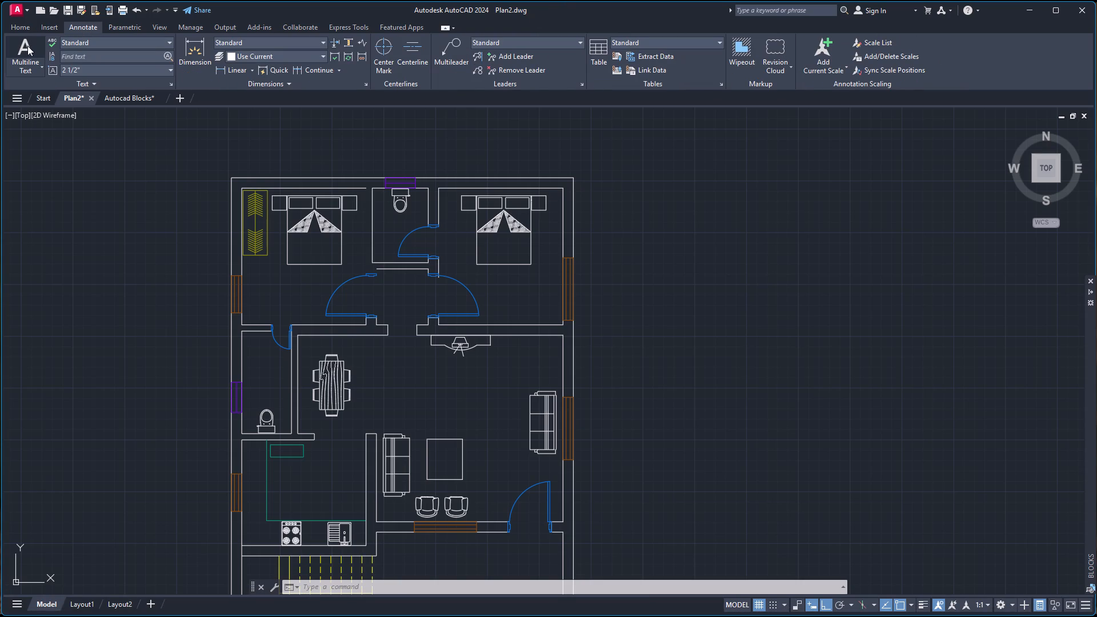
click(27, 46)
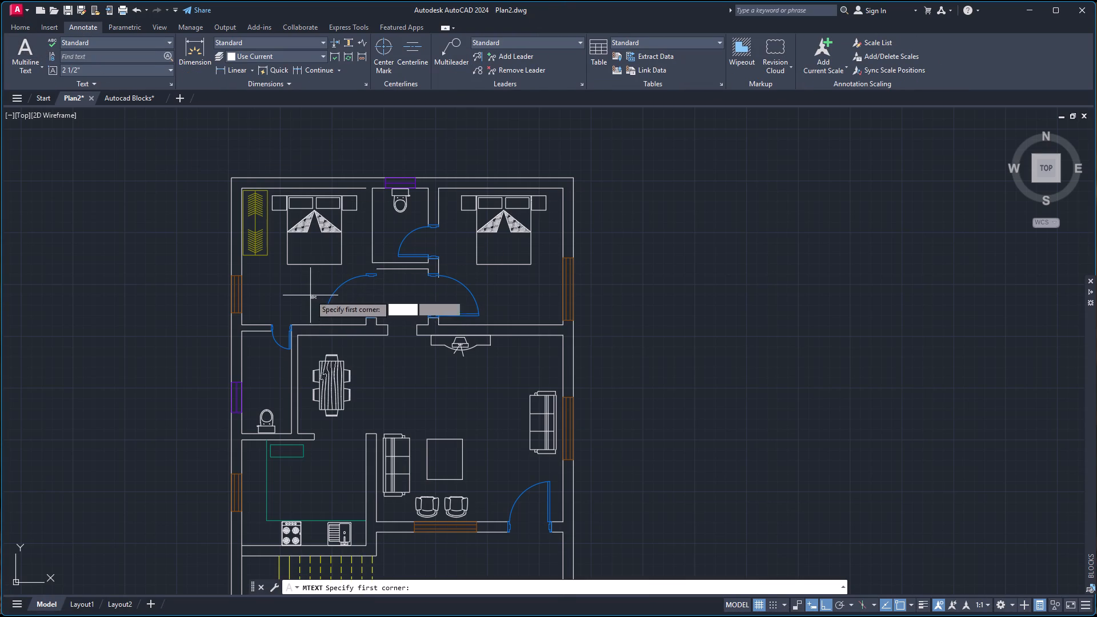
click(261, 284)
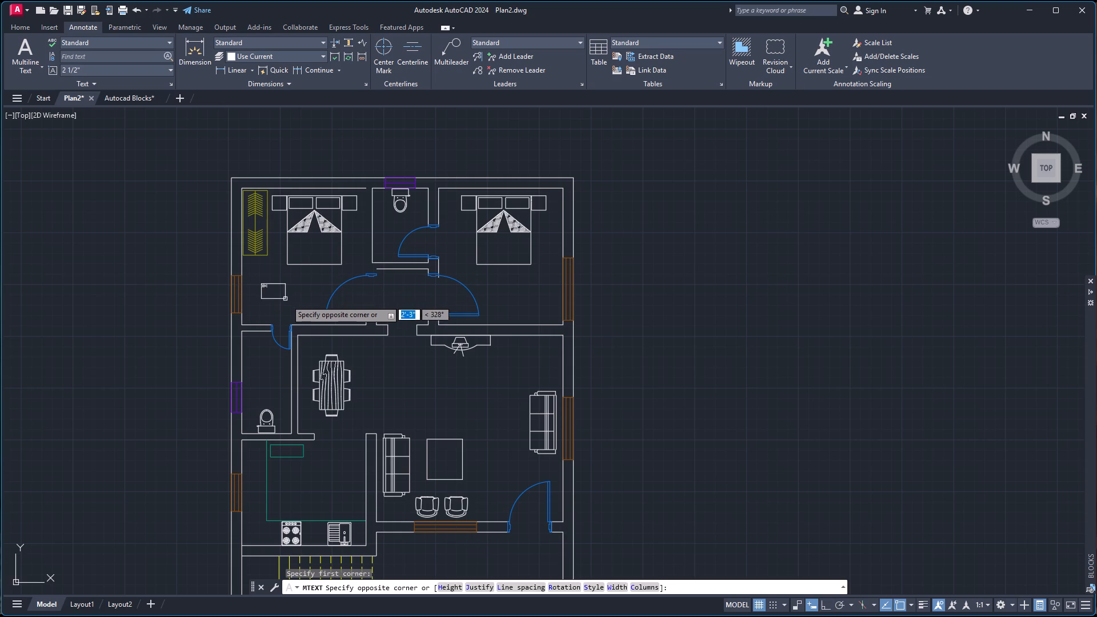
click(310, 301)
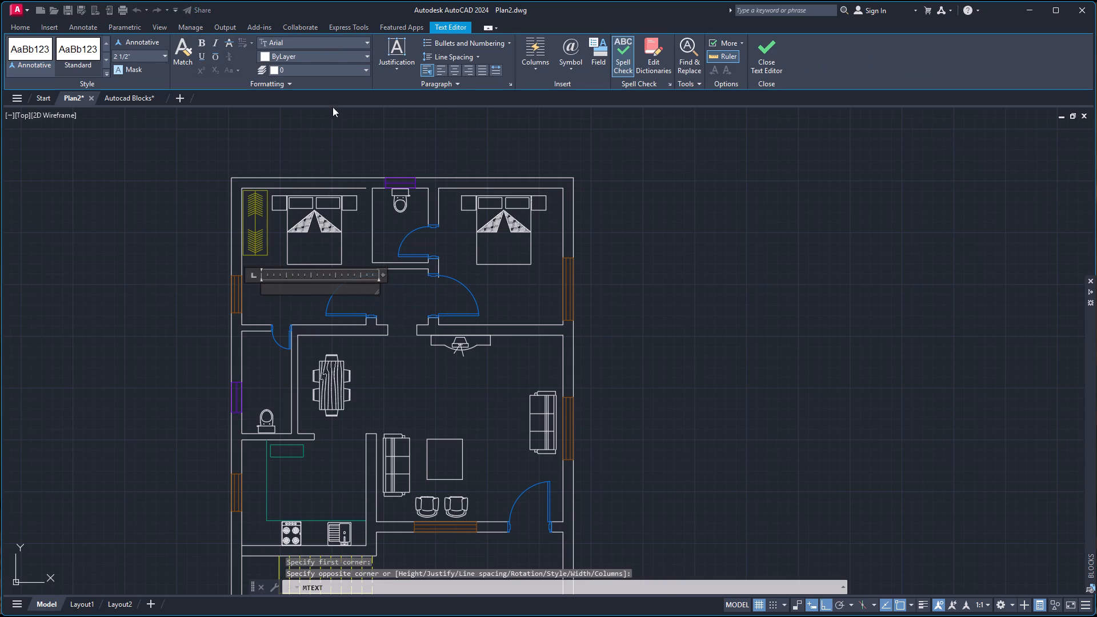
click(445, 67)
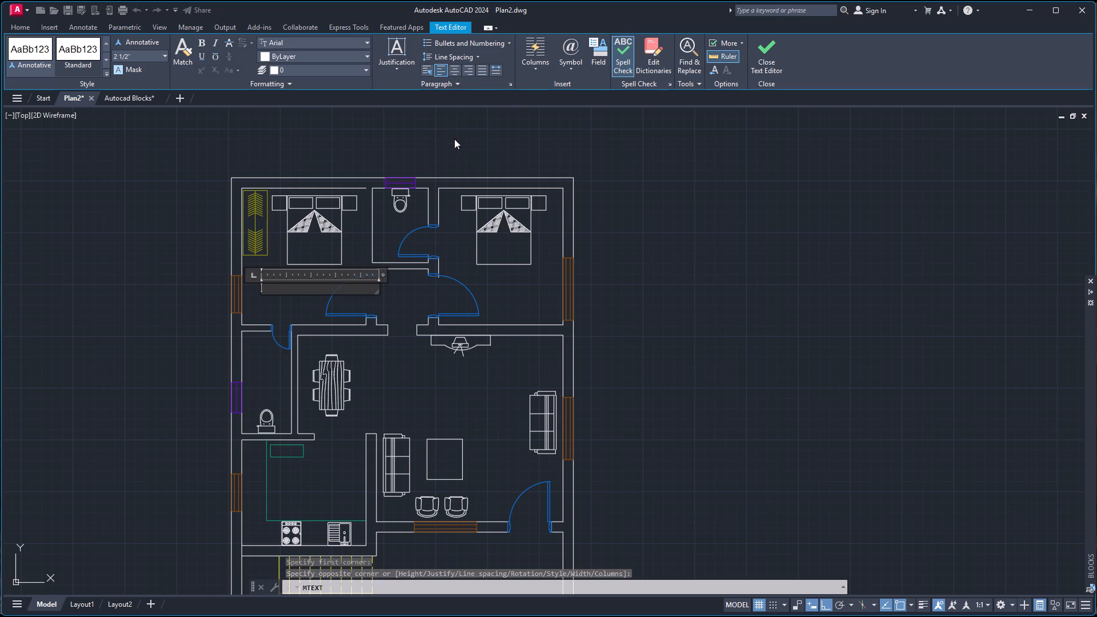
click(440, 71)
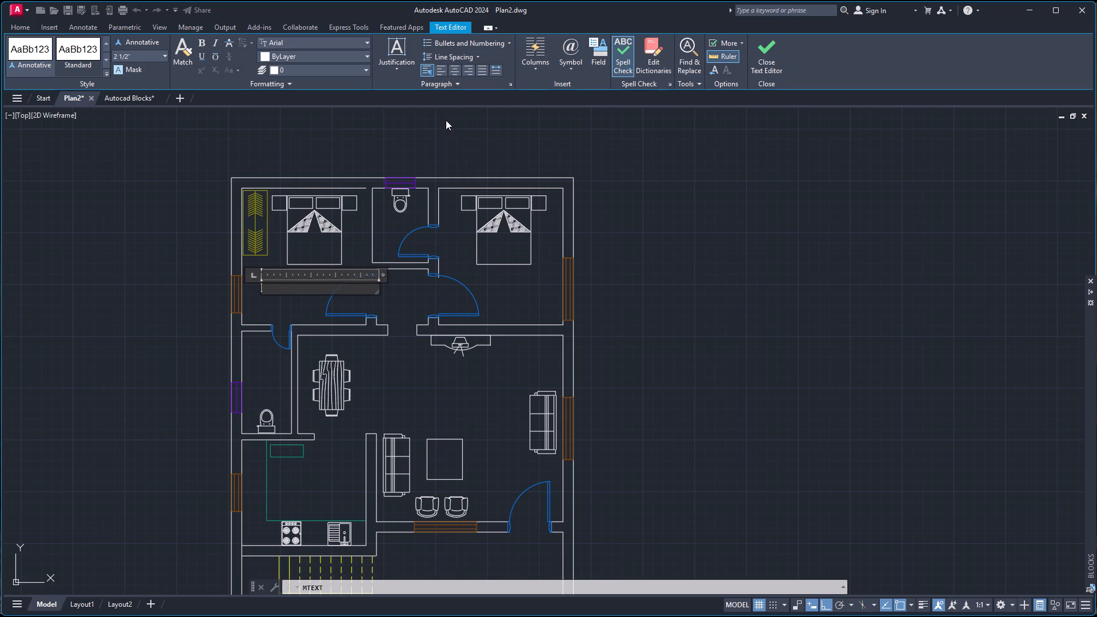
click(457, 73)
Enter the room label on two lines, BEDROOM 1 and 10'-0''X11'-0'', and finish the text.
text(BEDROOM)
key(space)
text(1)
key(Return)
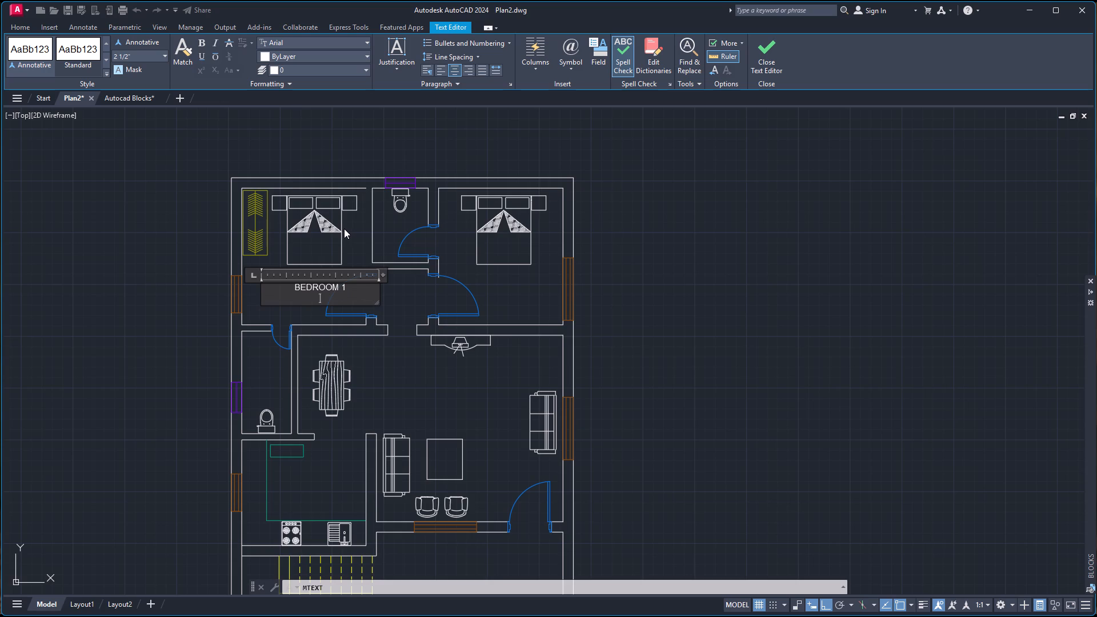
text(10'-0'')
key(x)
text(11)
text('-0)
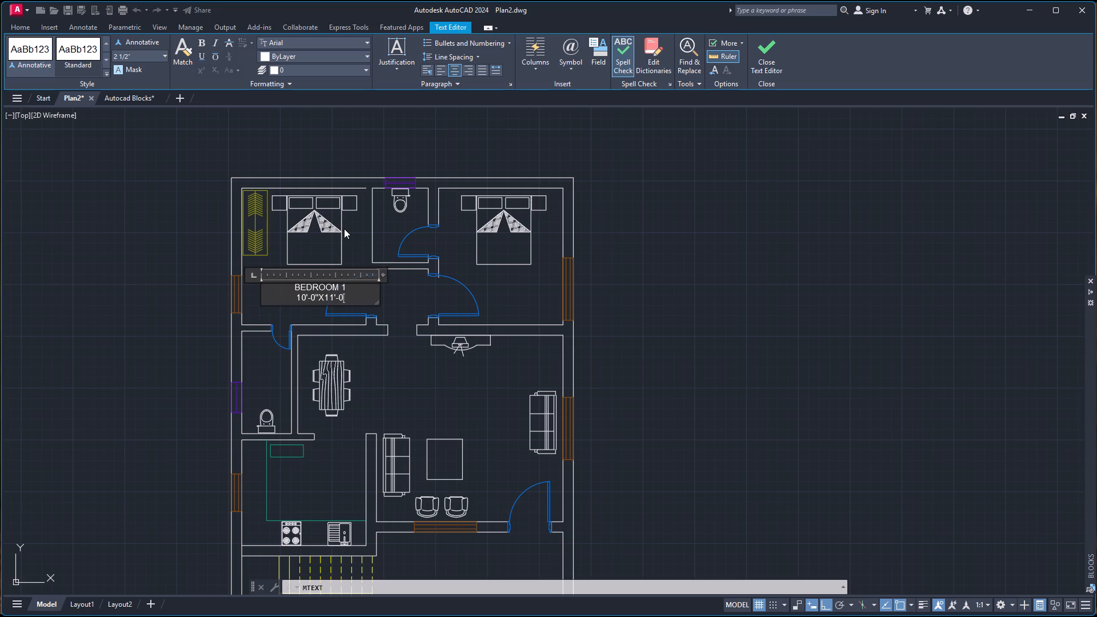
text('')
click(664, 252)
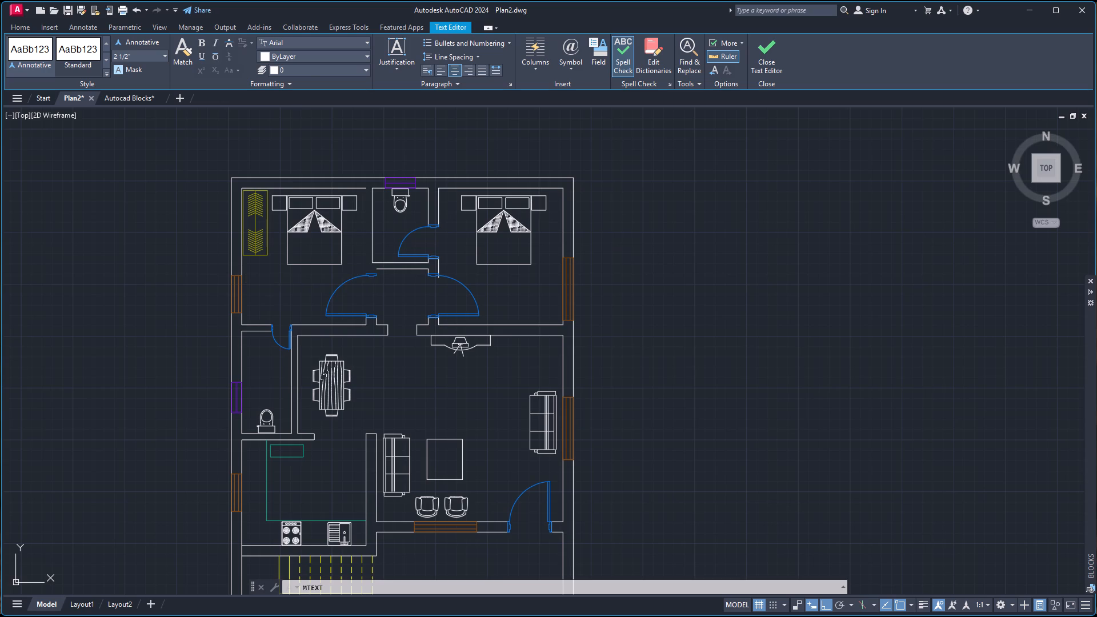
Try a text height of 8" on the BEDROOM 1 label, and settle on 6".
click(282, 285)
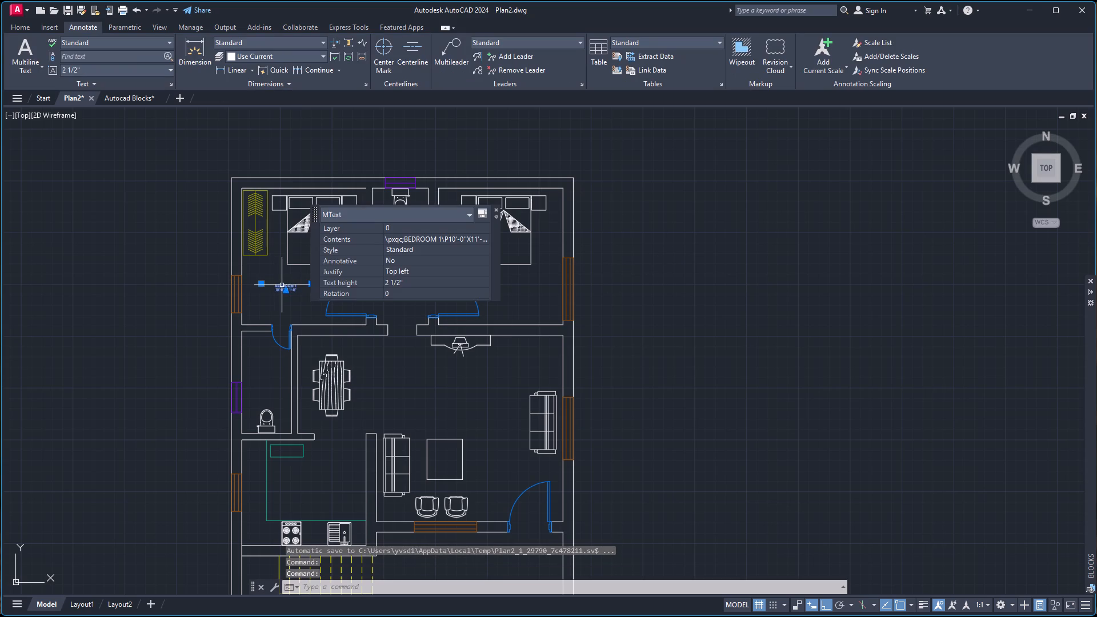
drag(415, 281, 394, 282)
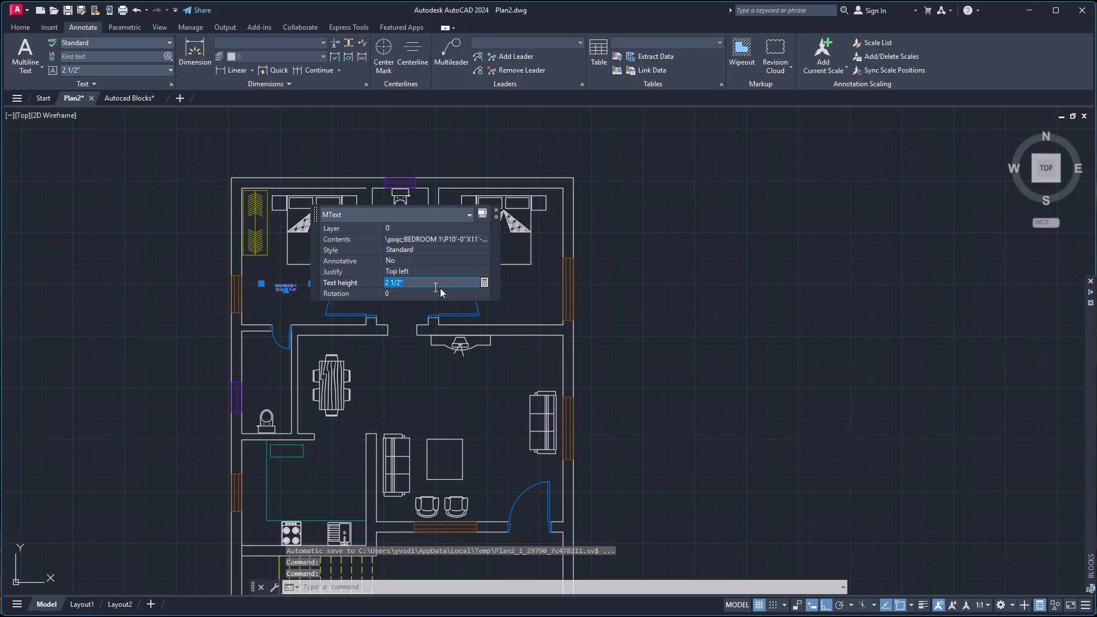
key(8)
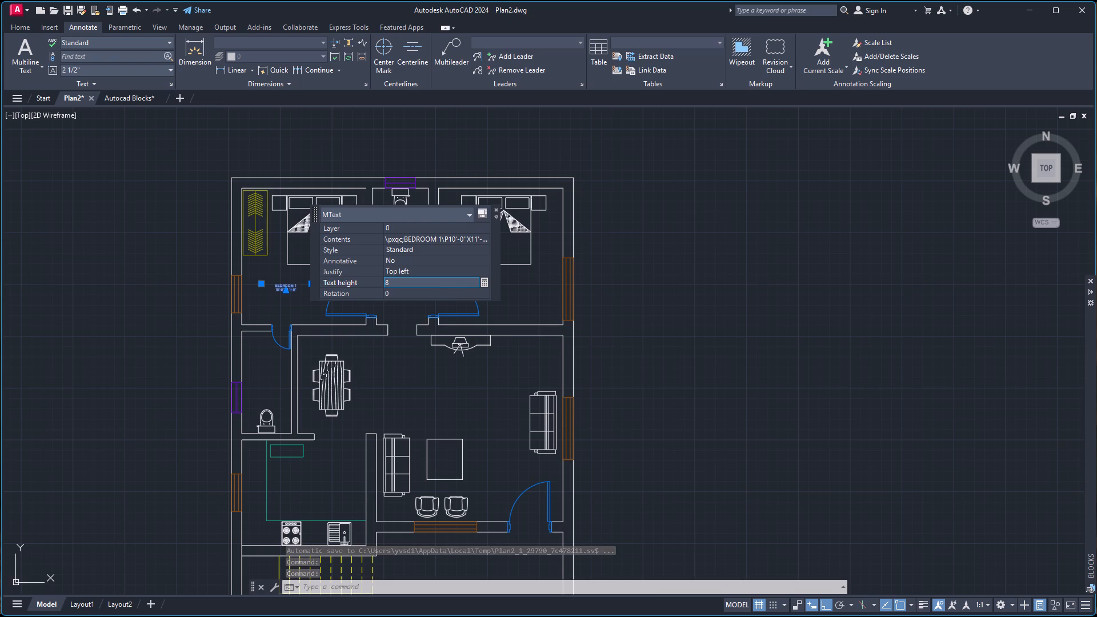
key(Return)
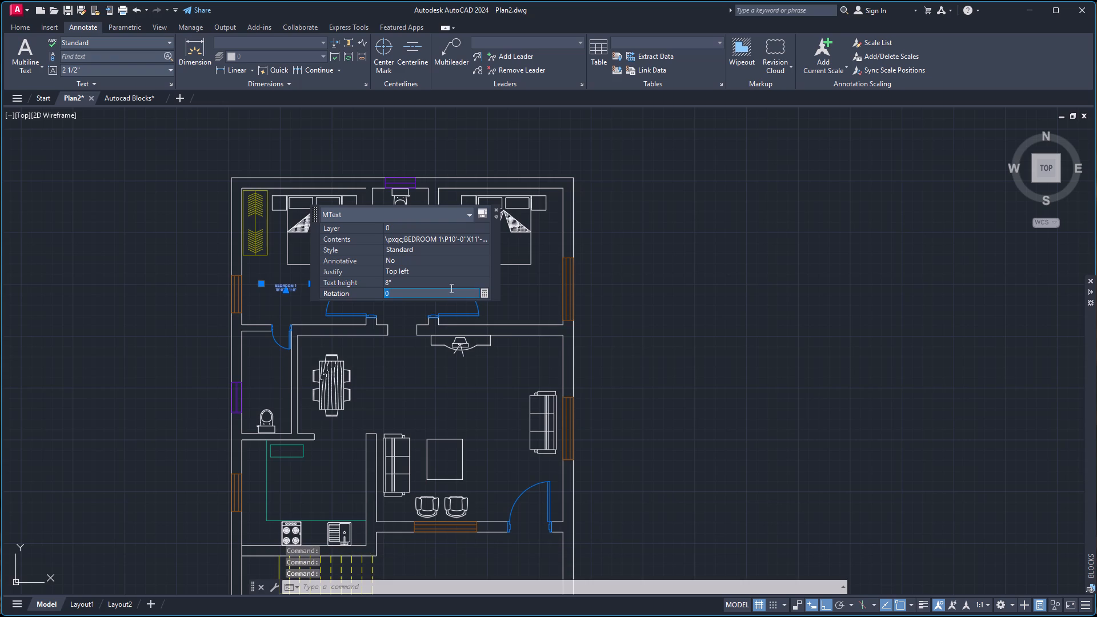
click(421, 280)
key(6)
key(Return)
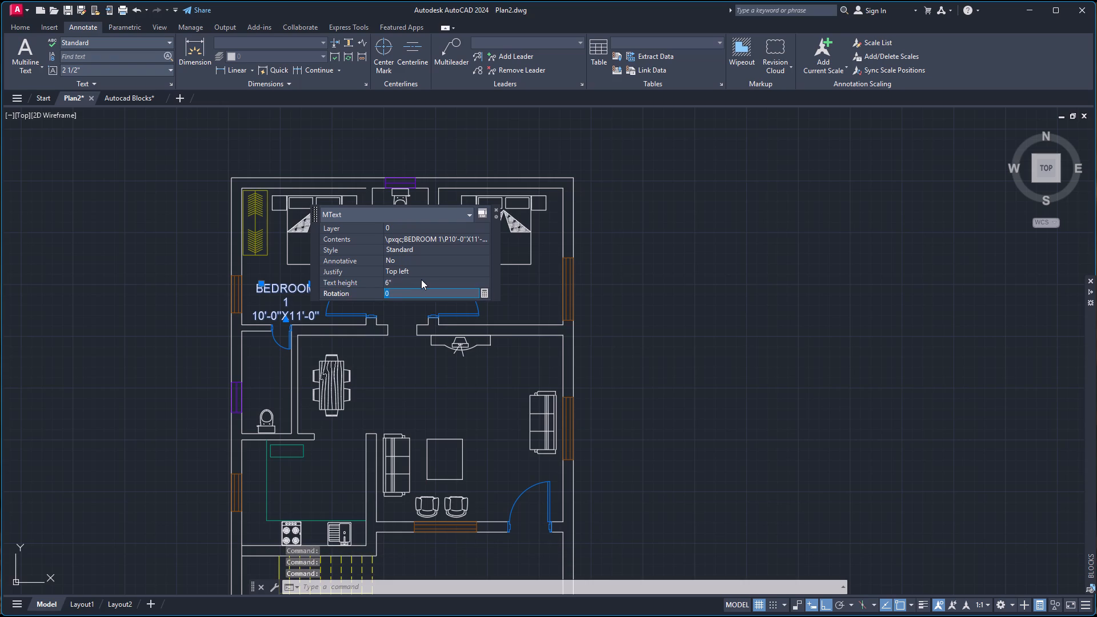
key(1)
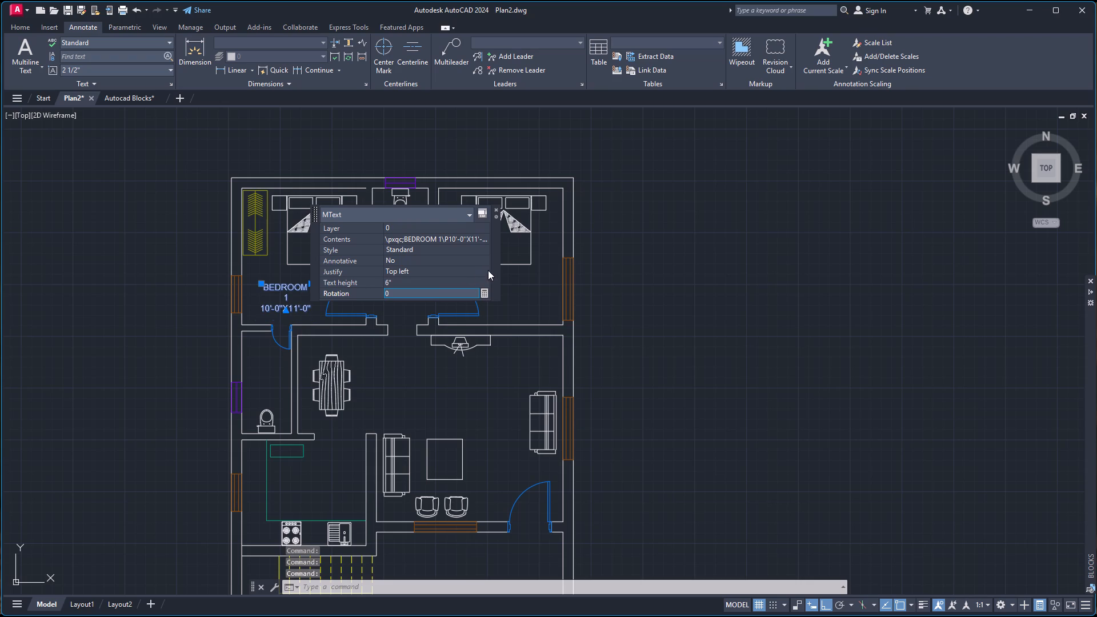
click(495, 209)
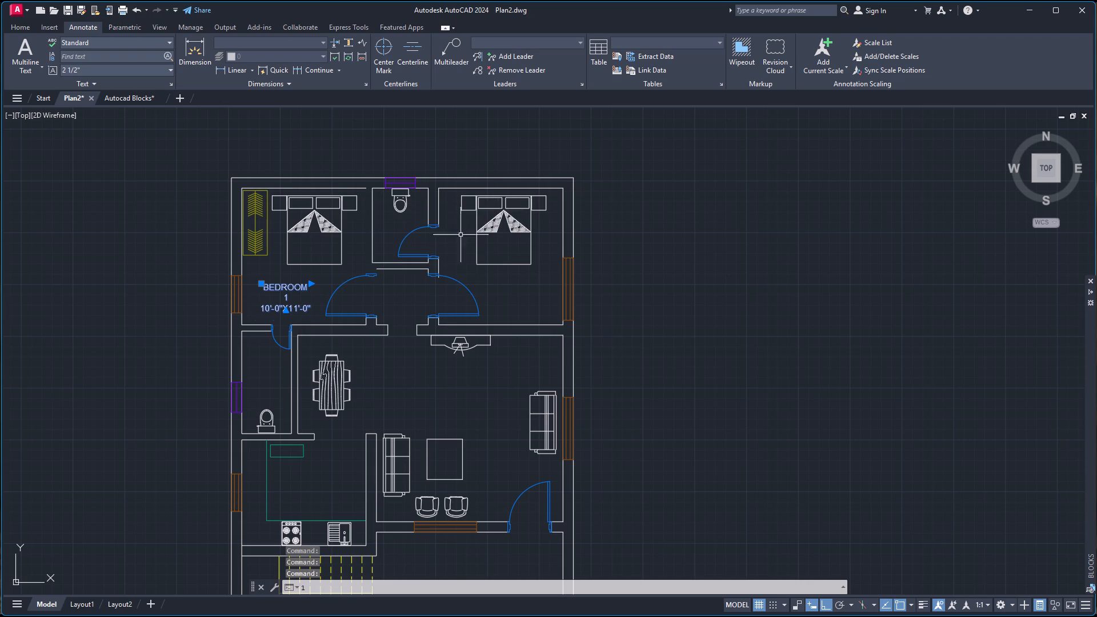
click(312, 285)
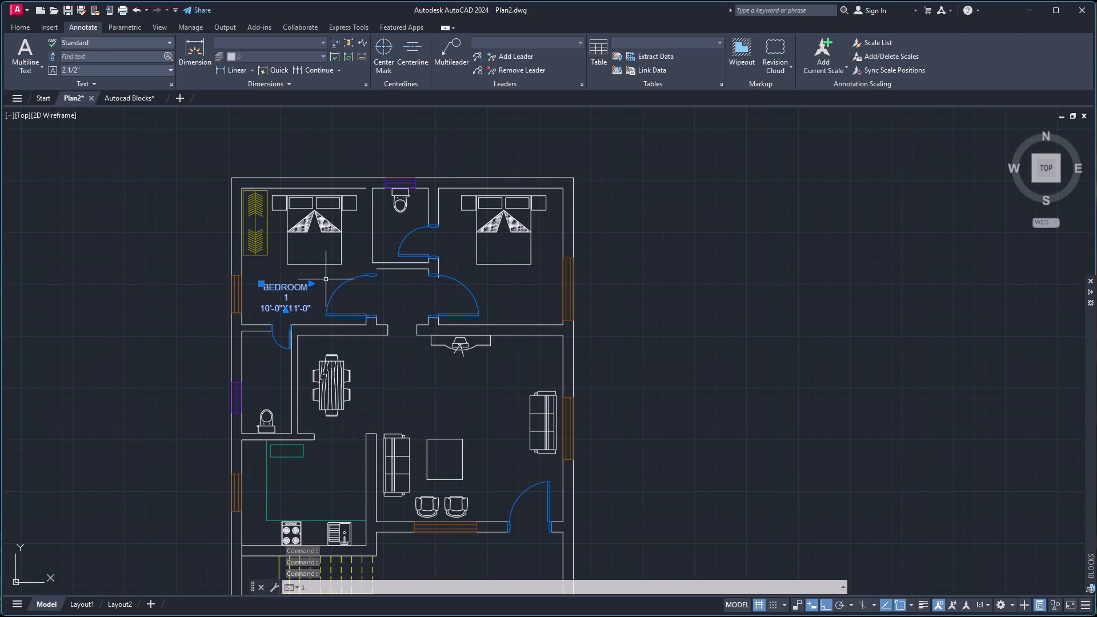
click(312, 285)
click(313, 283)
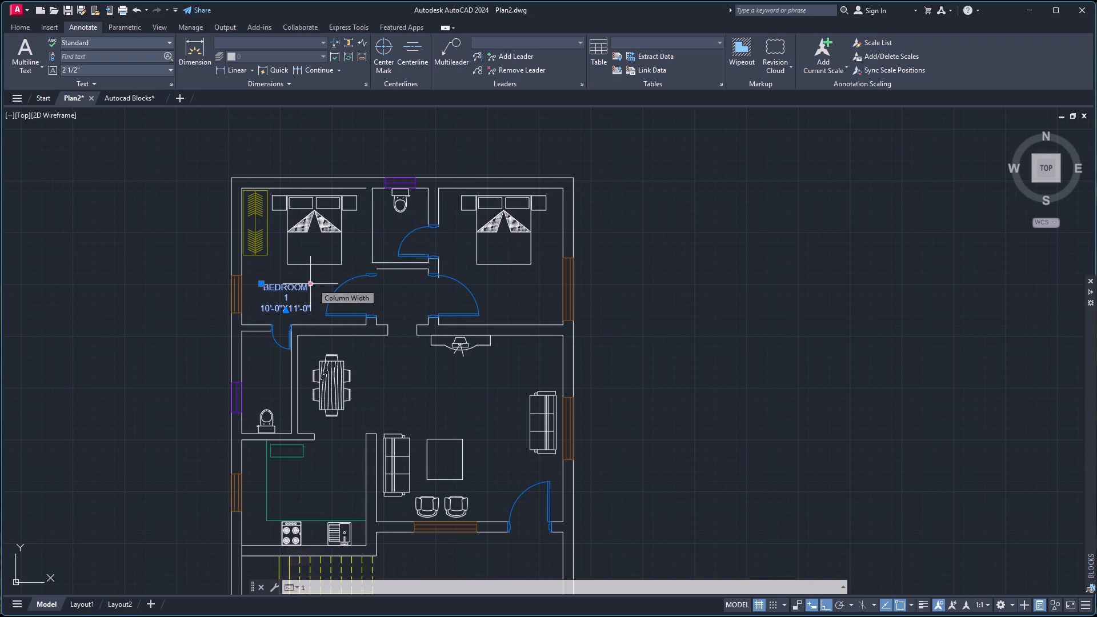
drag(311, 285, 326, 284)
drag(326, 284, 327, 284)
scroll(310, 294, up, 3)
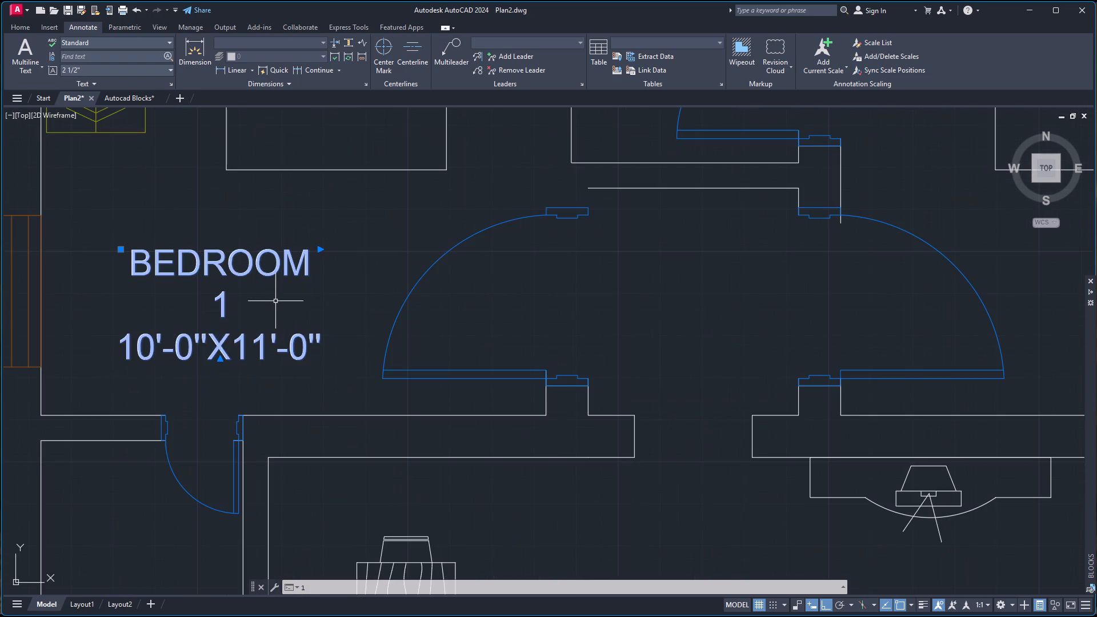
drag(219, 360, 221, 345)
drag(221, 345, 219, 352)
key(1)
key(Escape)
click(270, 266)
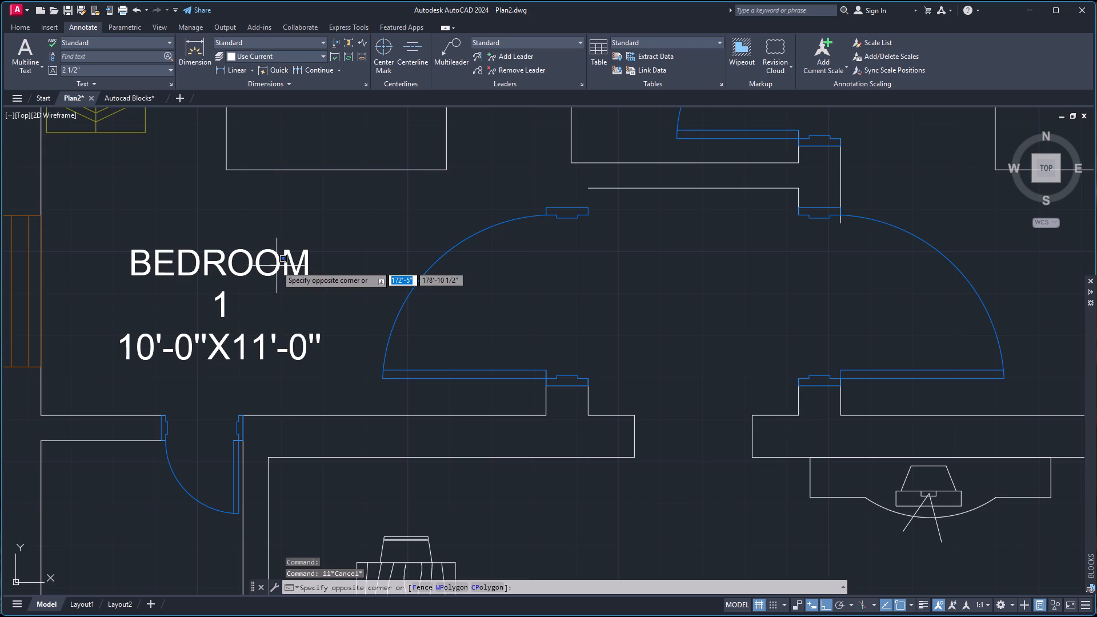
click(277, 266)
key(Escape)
Widen the BEDROOM 1 label's text column by about 4 1/2" so the room name fits on one line.
click(277, 266)
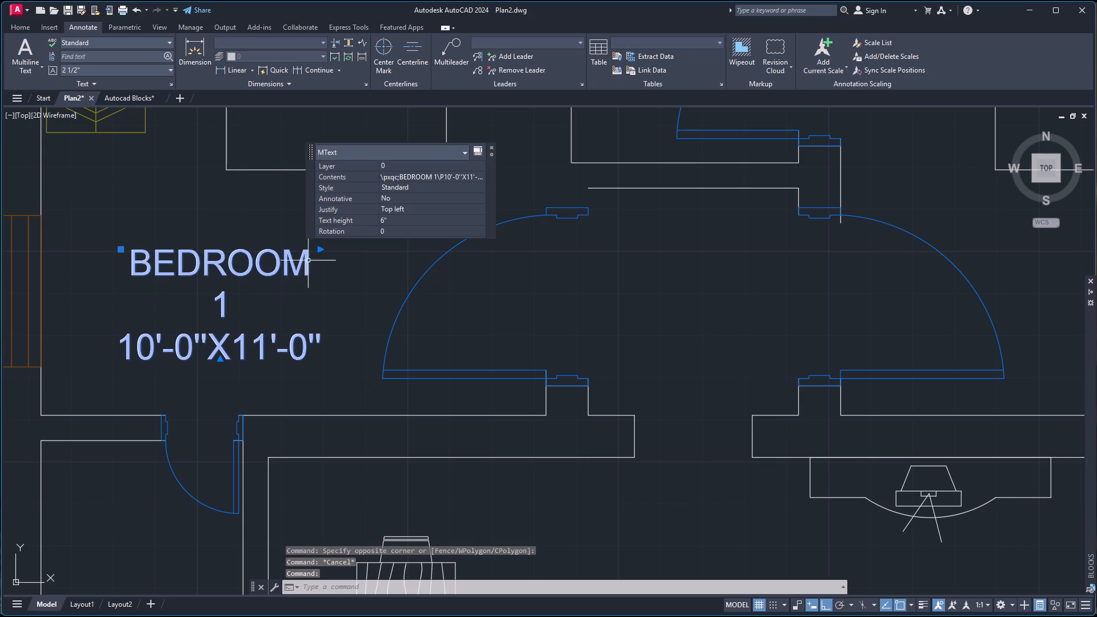
click(321, 251)
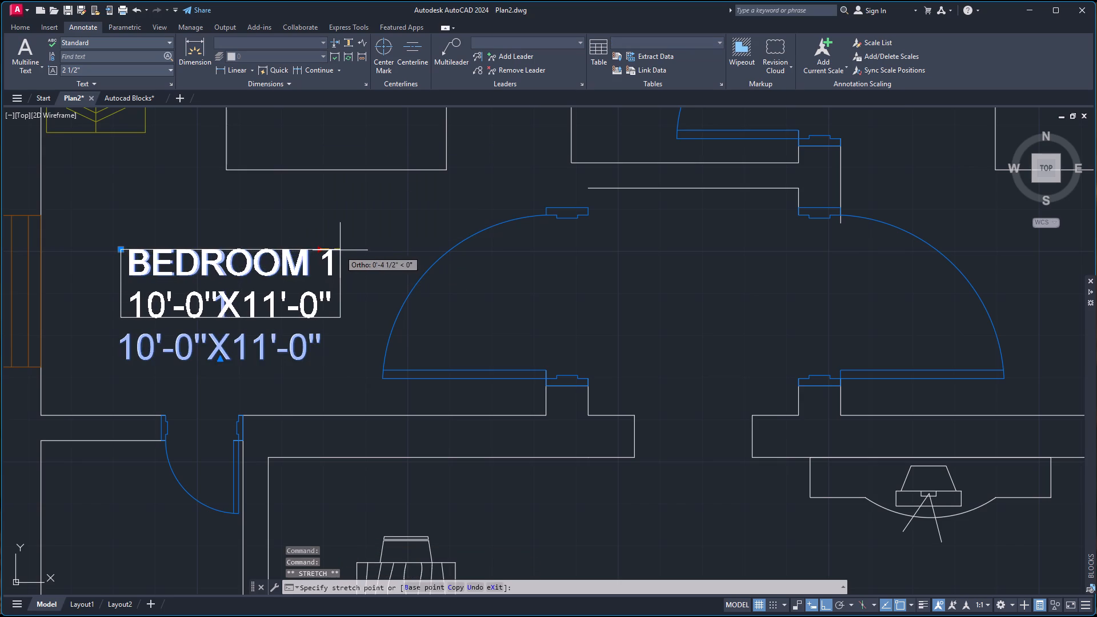
click(341, 250)
key(Escape)
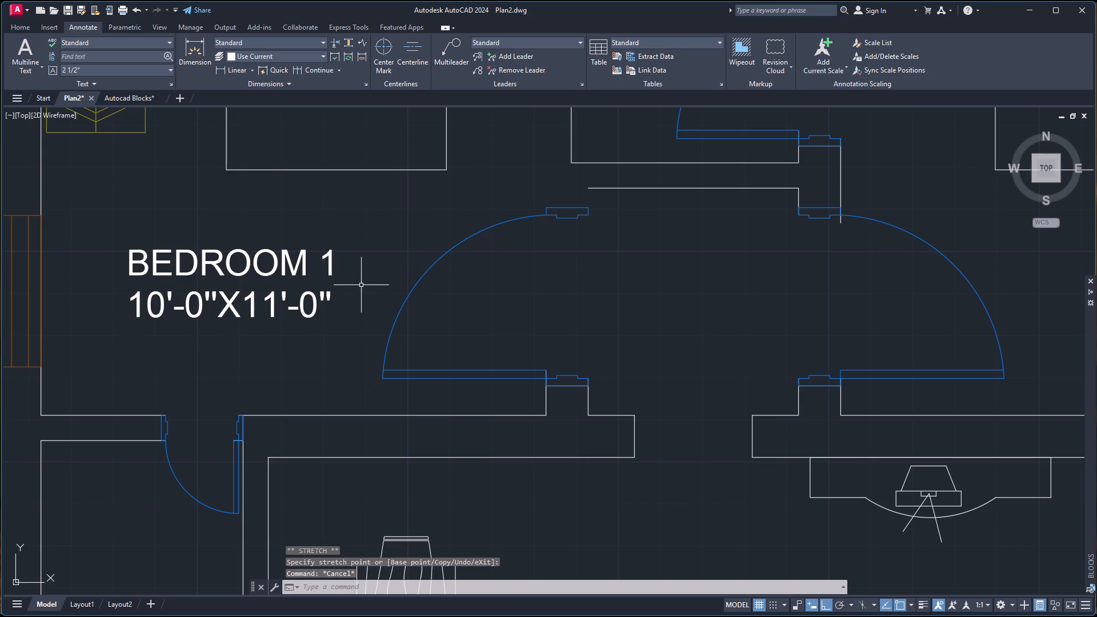
Copy the BEDROOM 1 label into the upper-right bedroom, above the living room's centre table, and beside the dining table.
scroll(358, 238, down, 3)
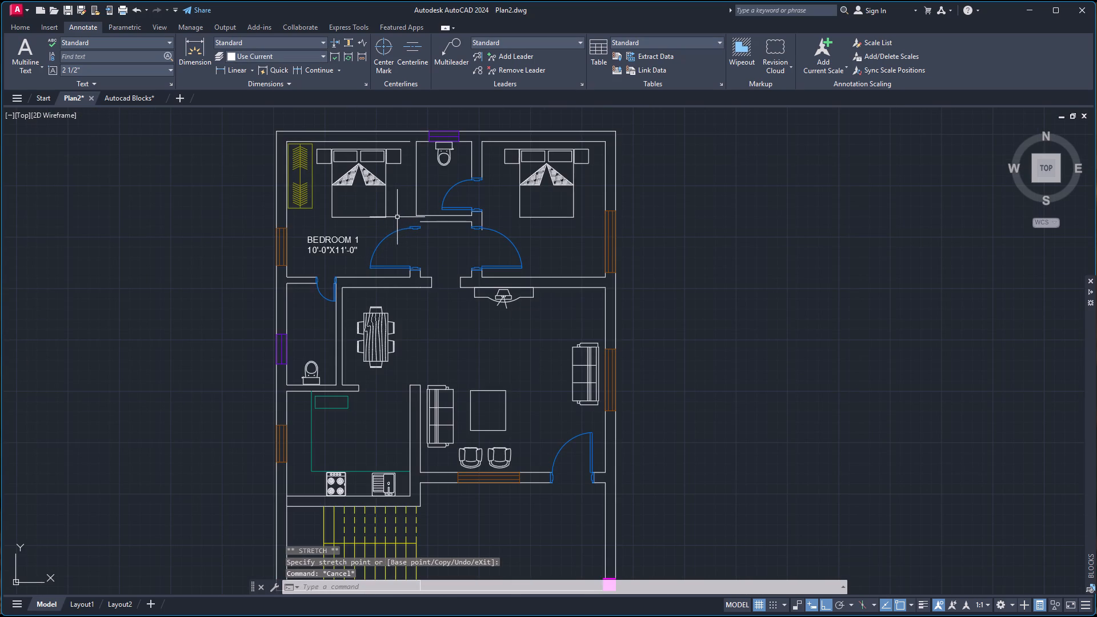
click(340, 238)
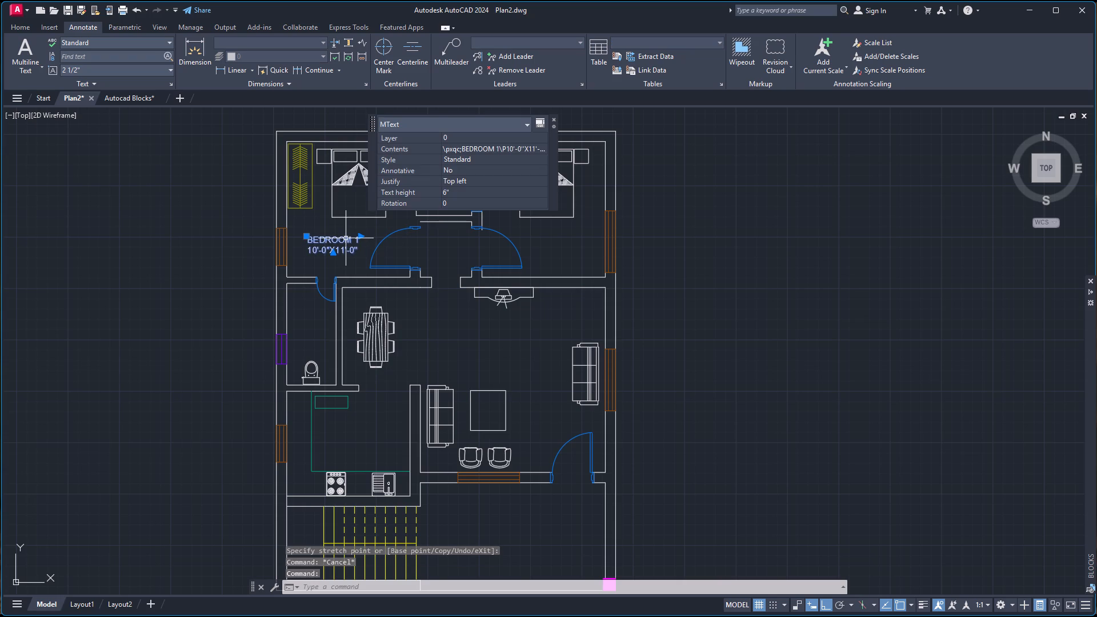
key(ctrl+c)
key(ctrl+v)
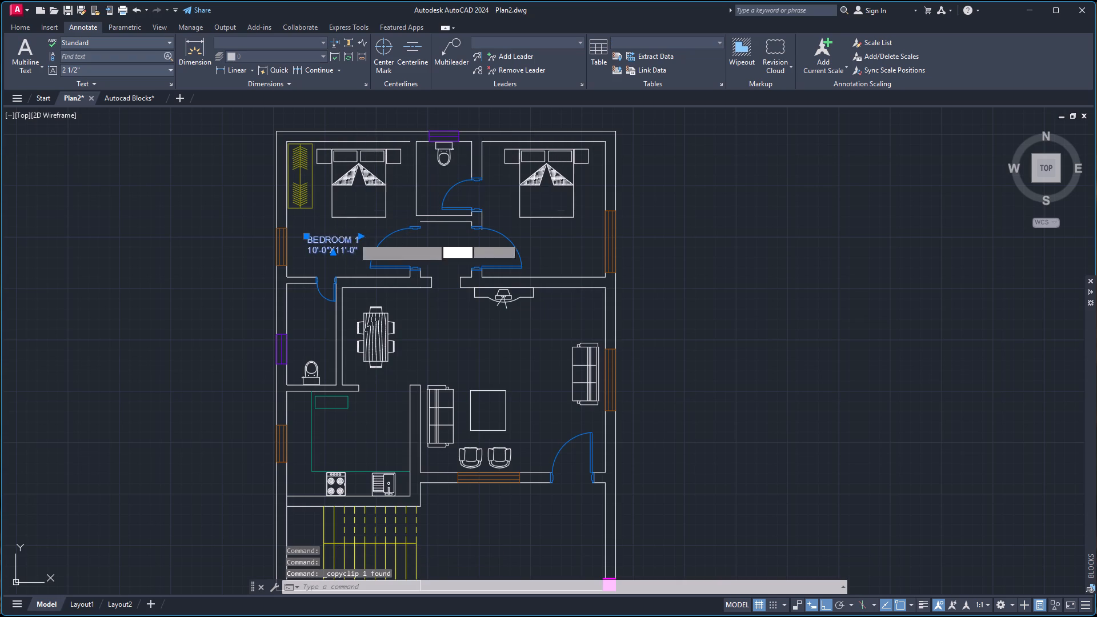
click(534, 252)
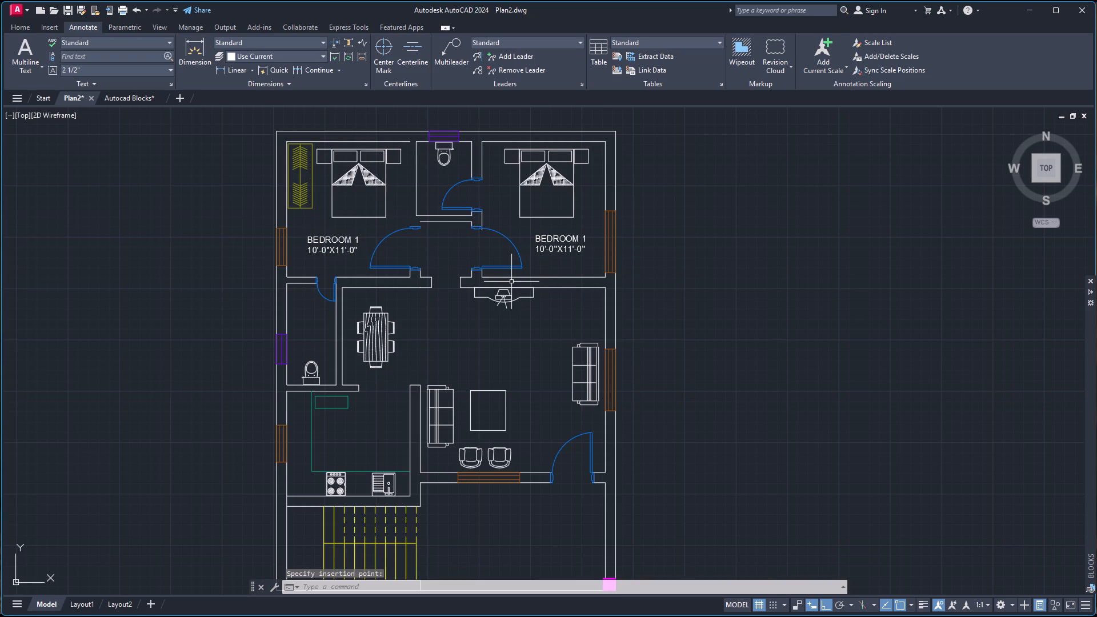
key(ctrl+v)
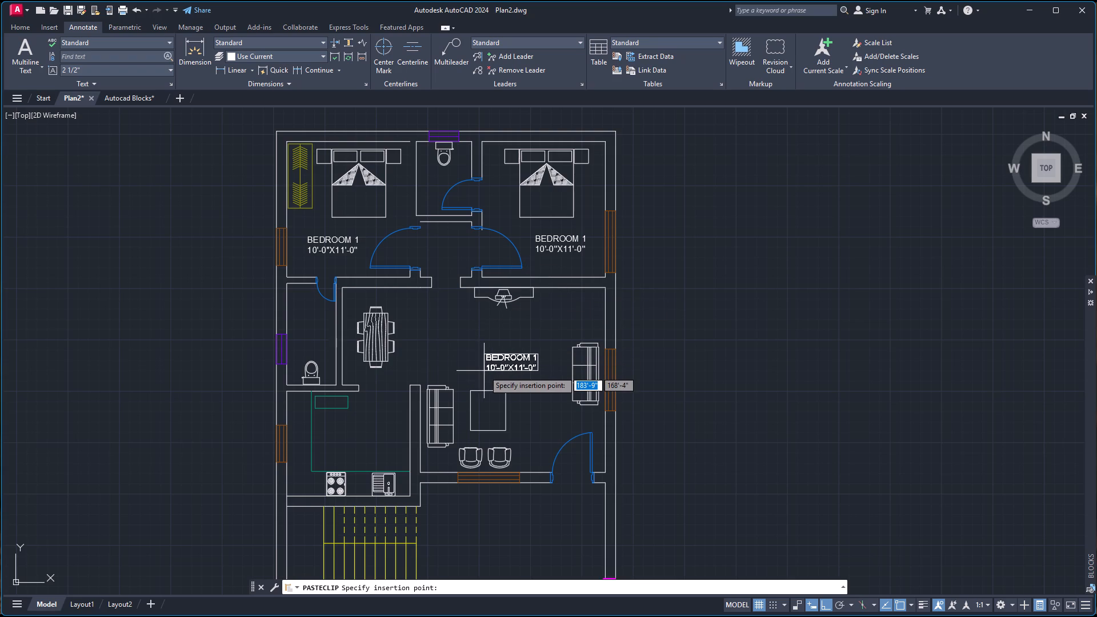
click(493, 383)
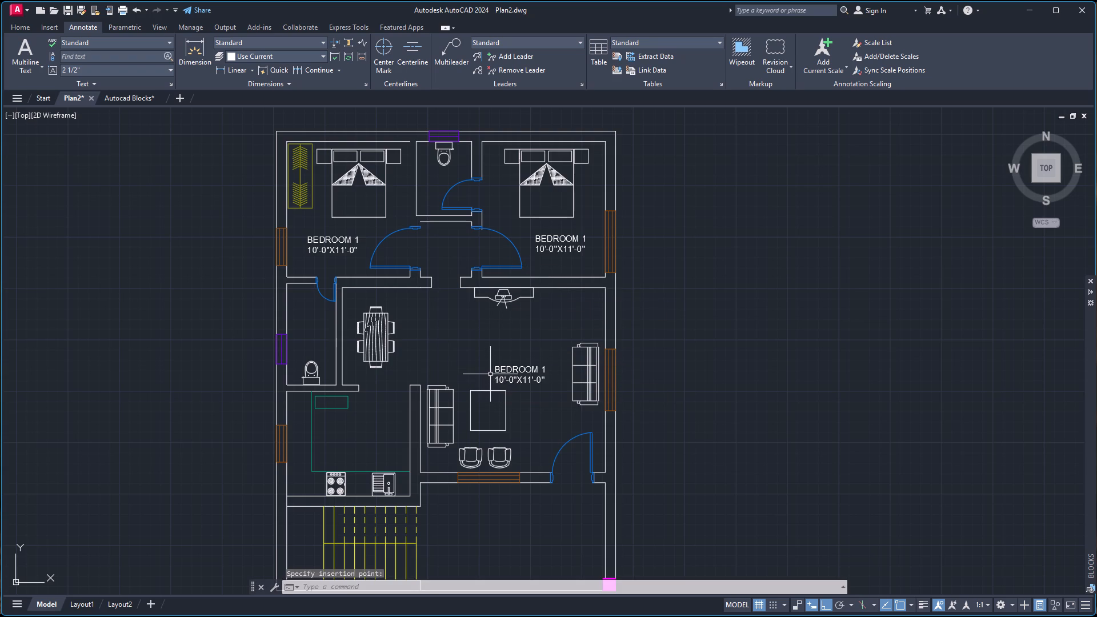
key(ctrl+v)
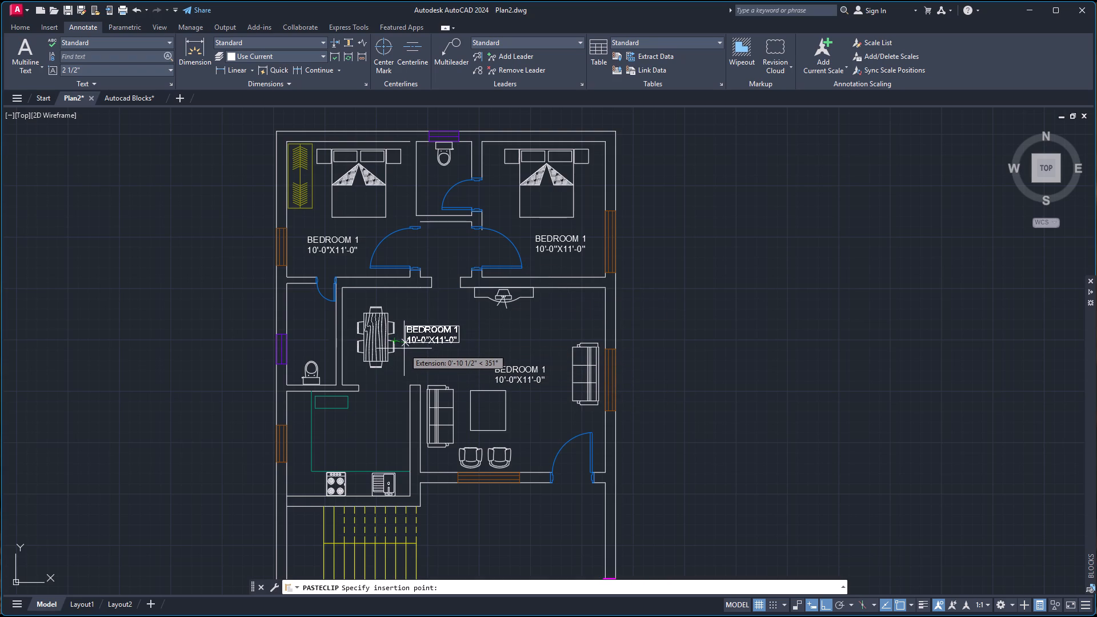
click(401, 344)
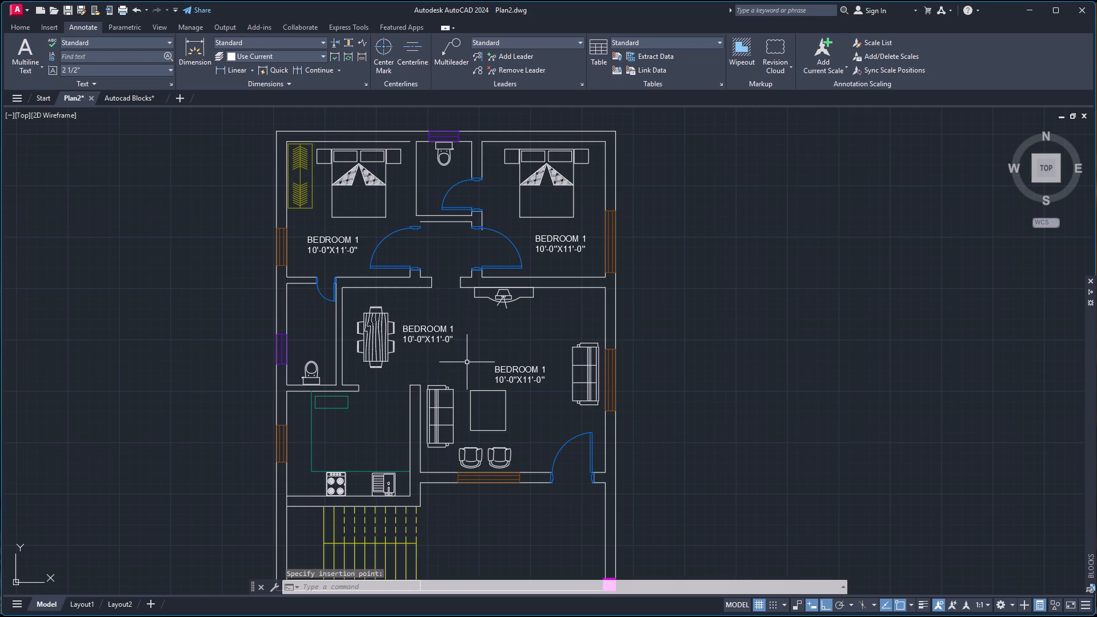
Paste further copies of the label above the toilet in the left bathroom and in the middle of the kitchen.
key(ctrl+v)
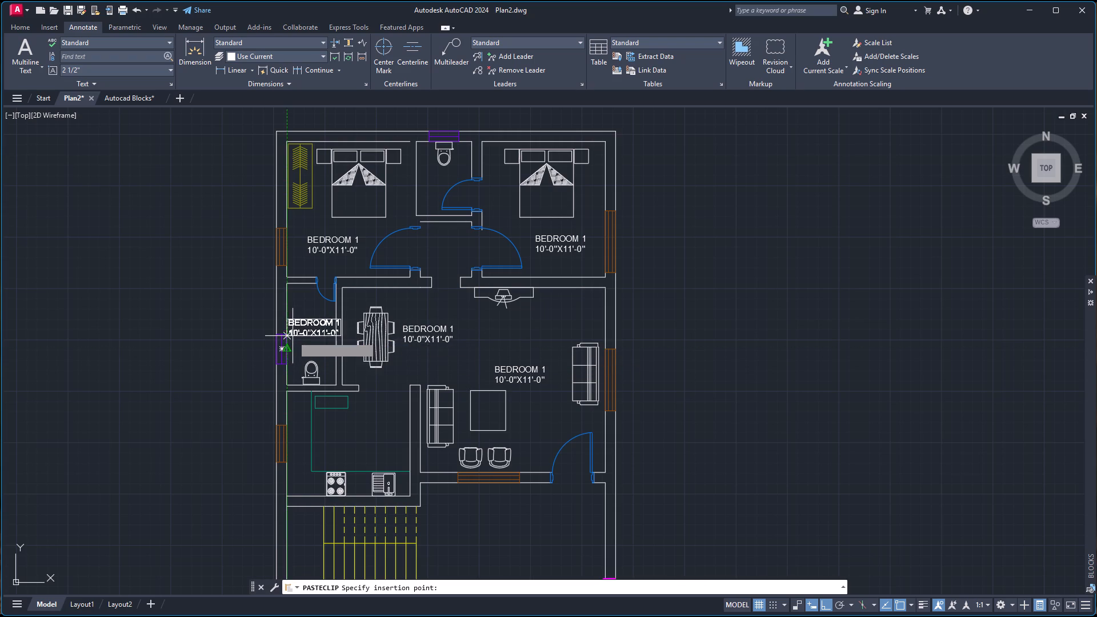
scroll(295, 334, up, 3)
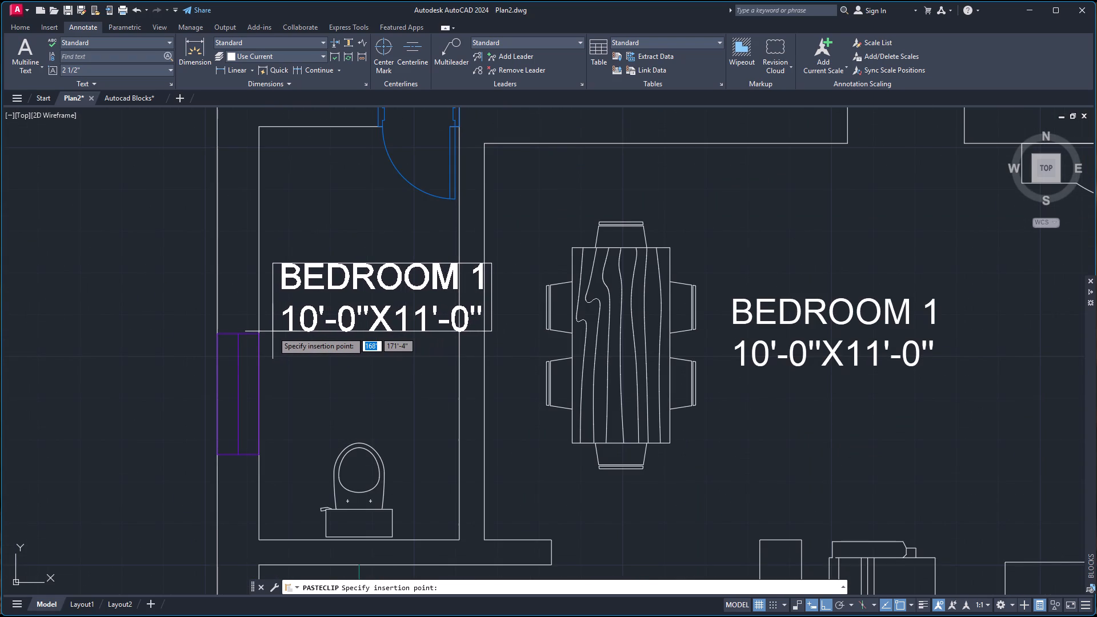
click(269, 334)
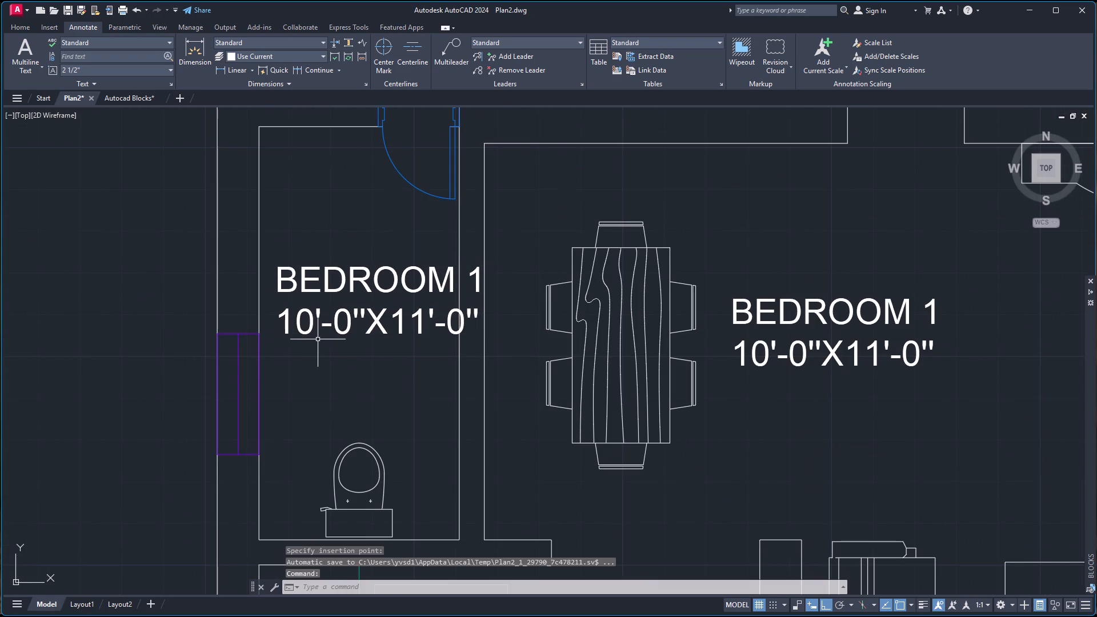
key(ctrl+v)
scroll(358, 322, down, 4)
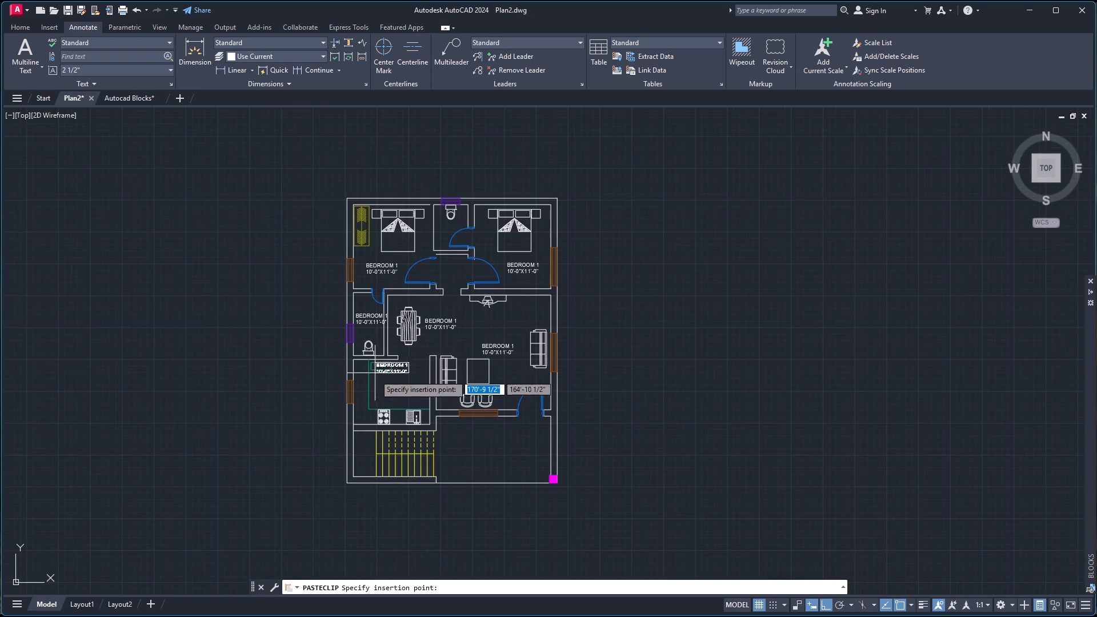
scroll(385, 387, up, 2)
click(382, 398)
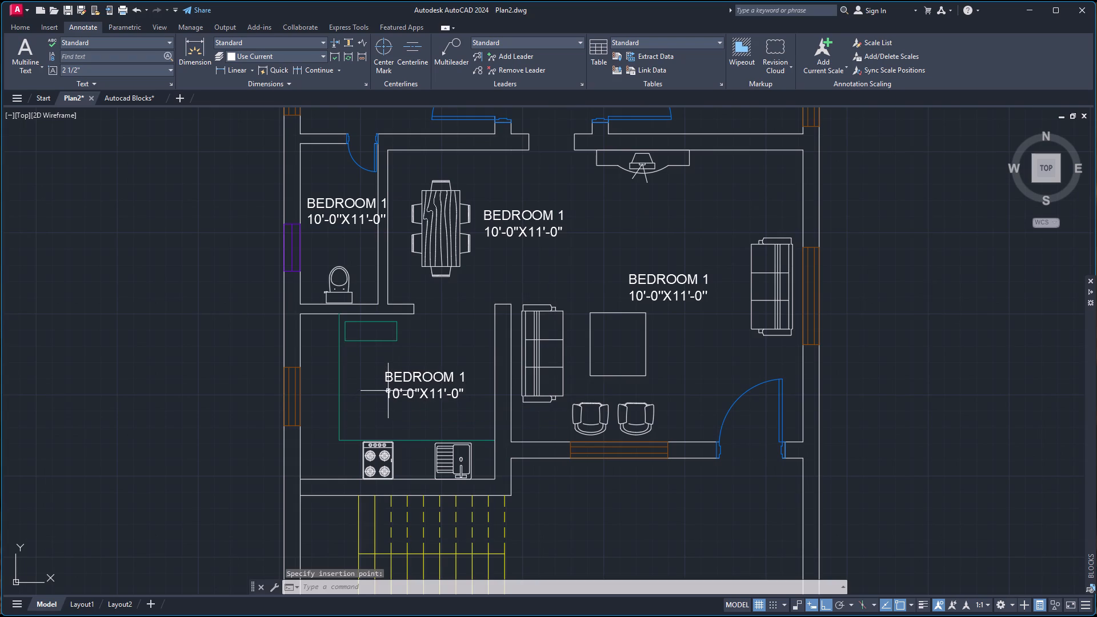
Paste the label into the open area beside the staircase and below the toilet in the upper bathroom.
key(ctrl+v)
scroll(472, 468, down, 1)
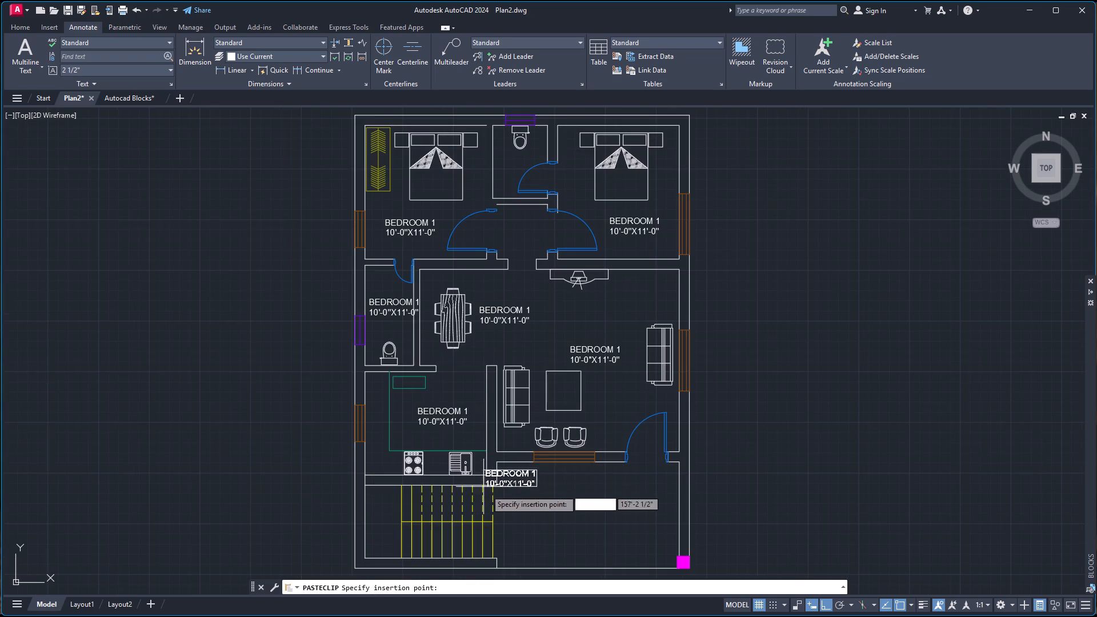
click(559, 529)
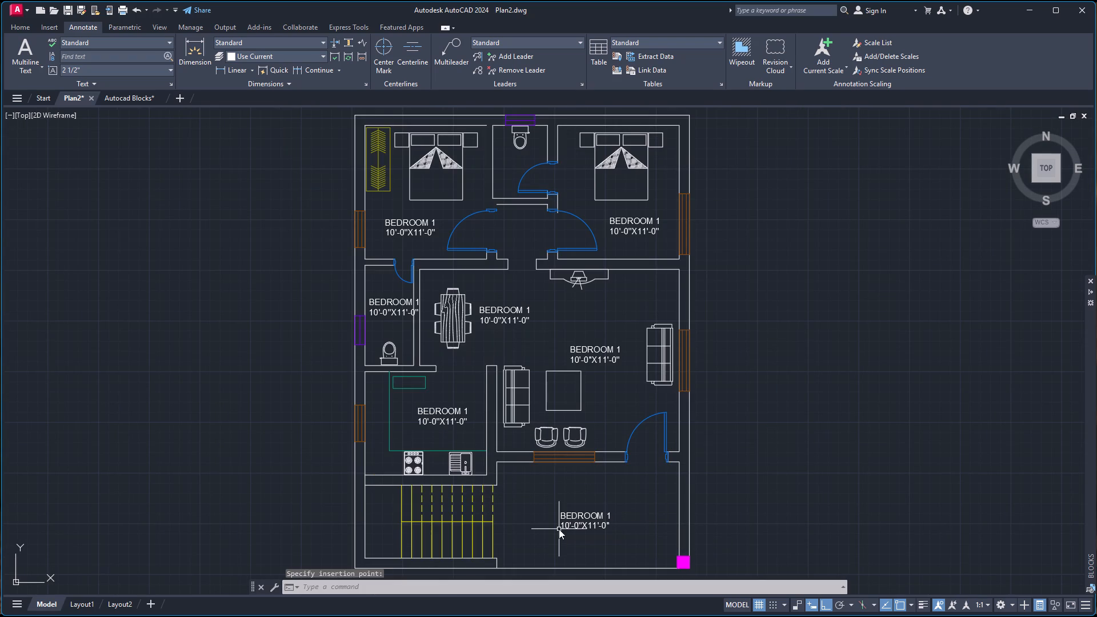
key(ctrl+v)
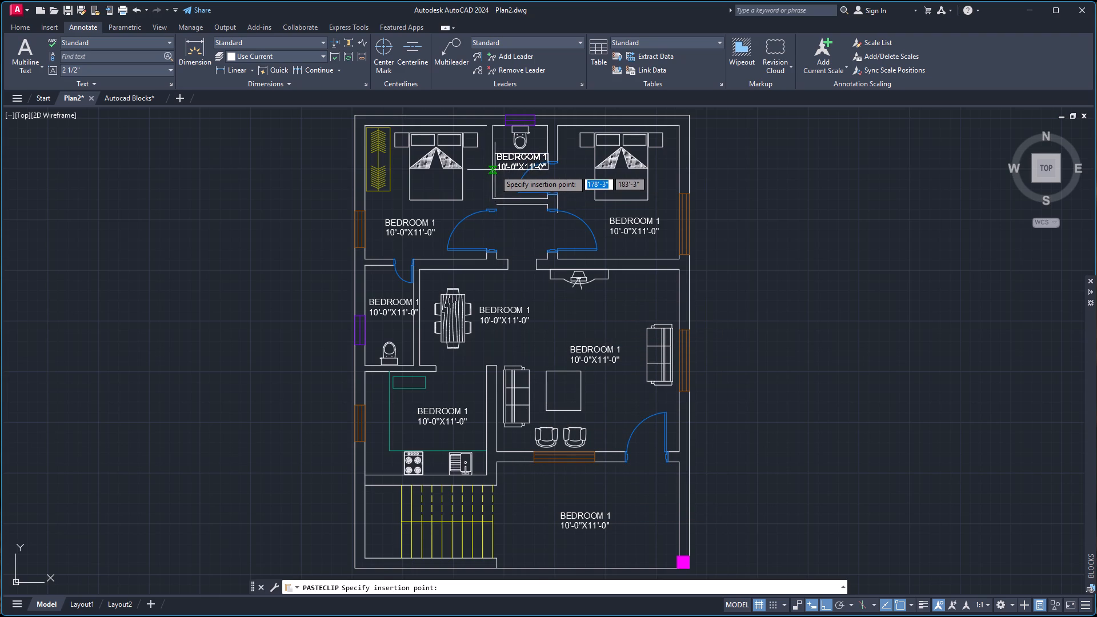
scroll(495, 170, up, 3)
scroll(496, 170, down, 2)
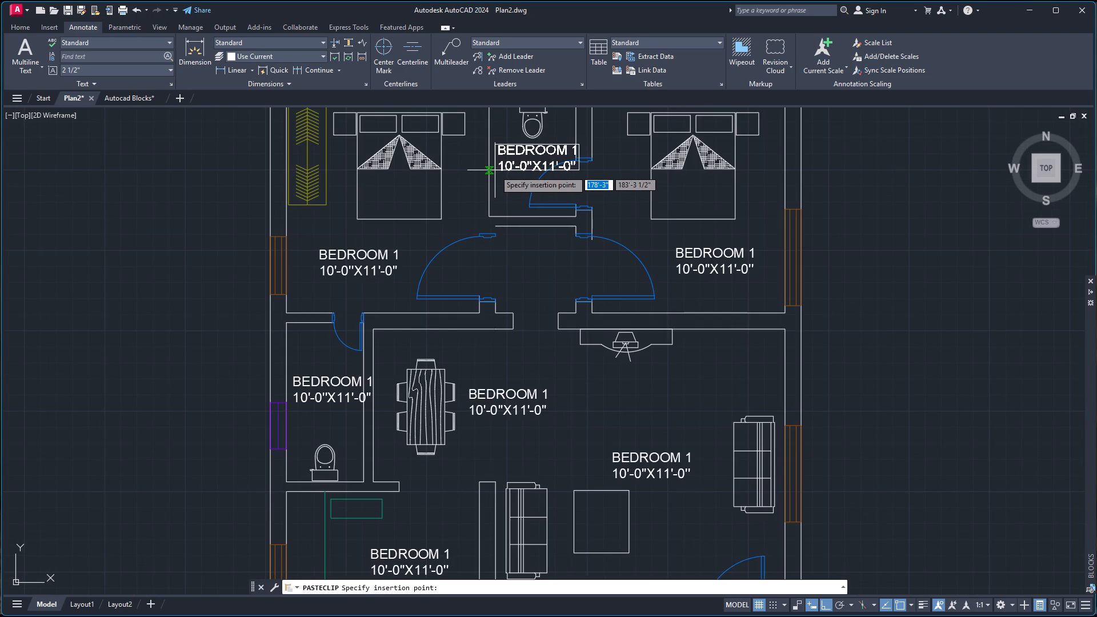
scroll(495, 170, up, 3)
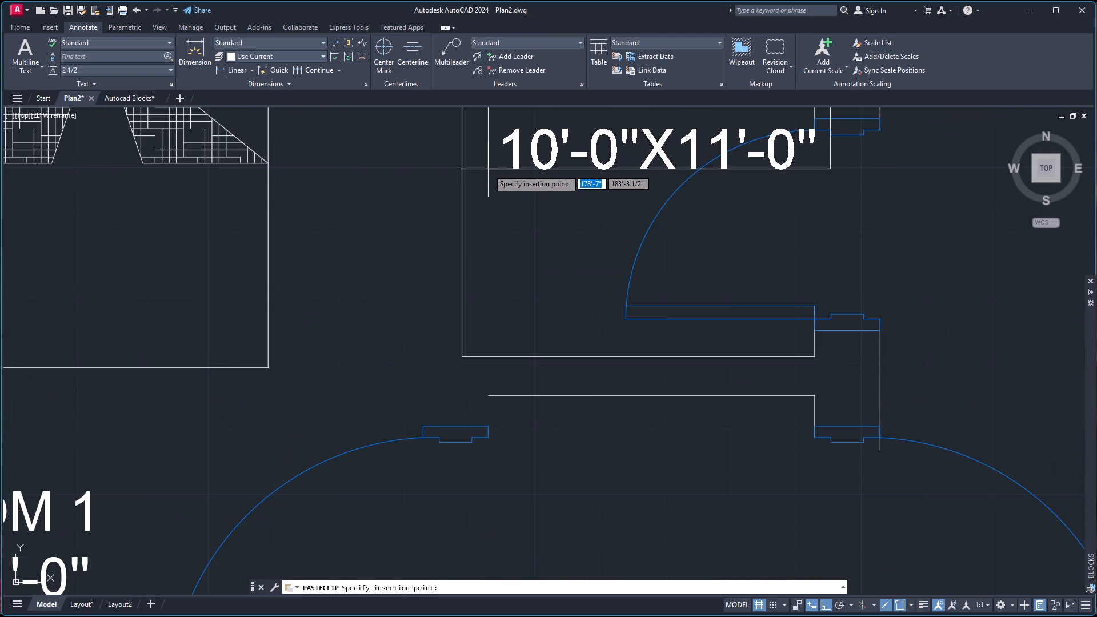
click(487, 169)
Replace the copied label text in the upper bathroom with the room name A.TOILET/B, leaving a second line ready.
scroll(519, 219, down, 4)
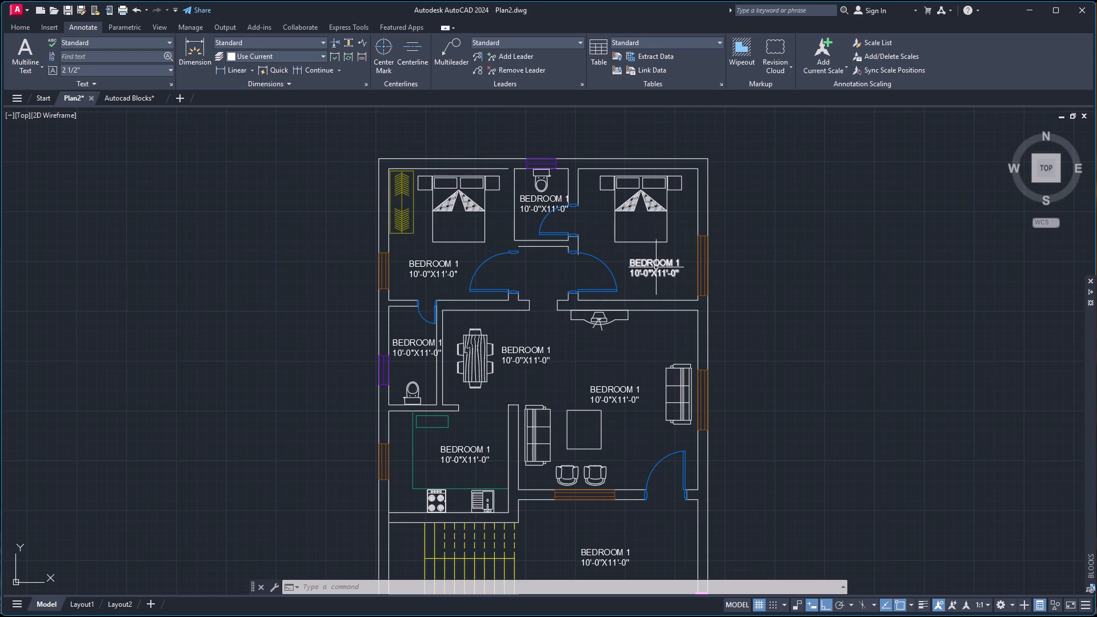
double_click(537, 199)
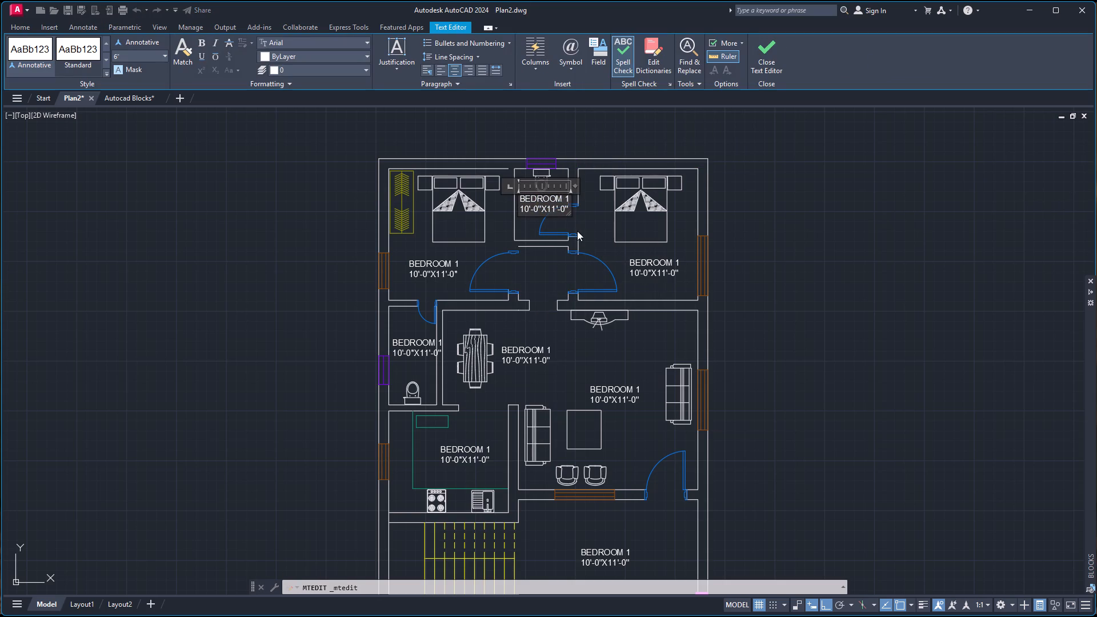
key(ctrl+a)
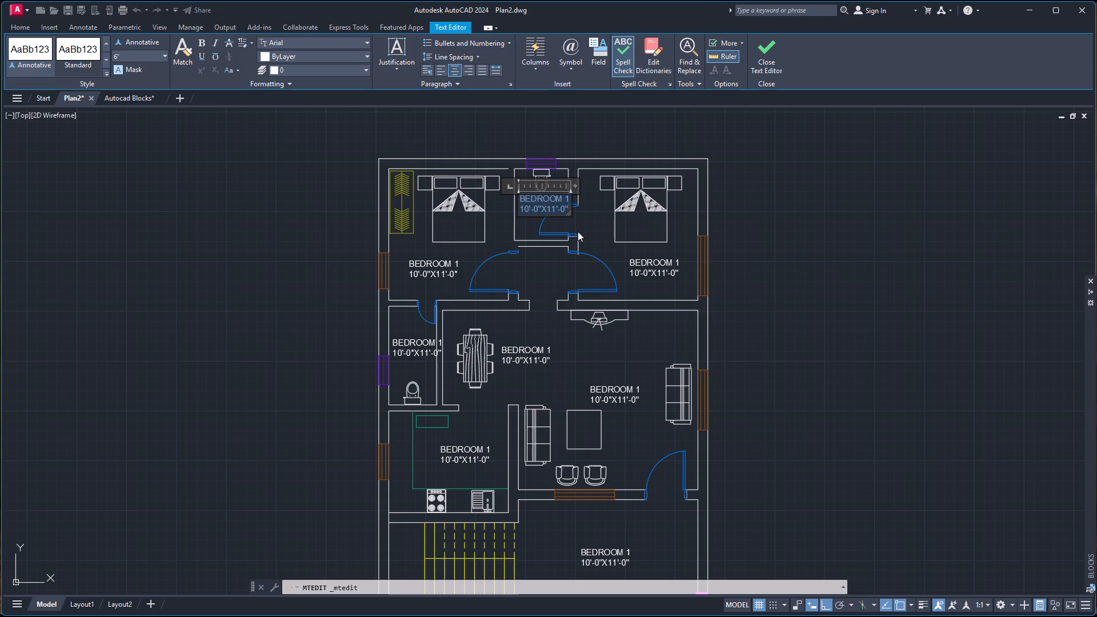
text(ATT)
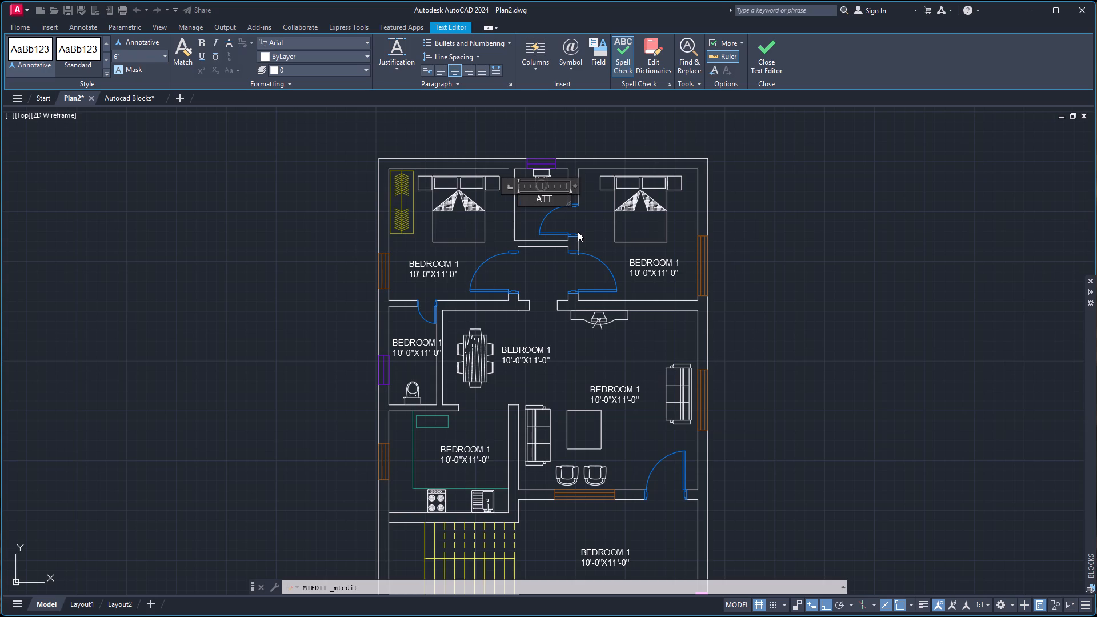
key(Return)
key(BackSpace)
key(BackSpace)
key(BackSpace)
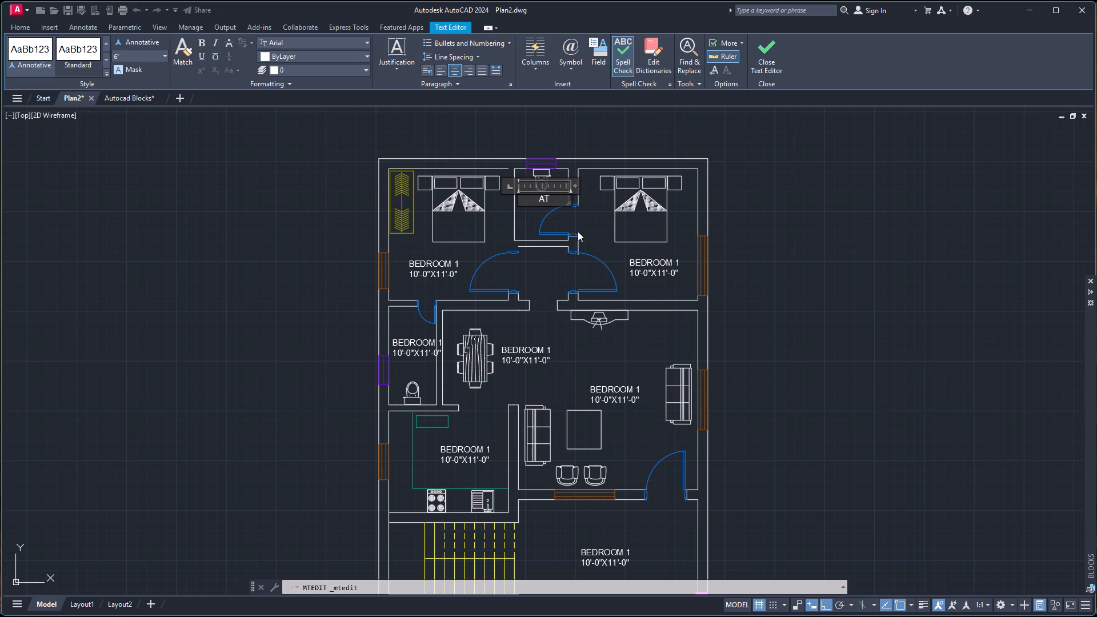
key(t)
key(Return)
key(BackSpace)
key(BackSpace)
key(BackSpace)
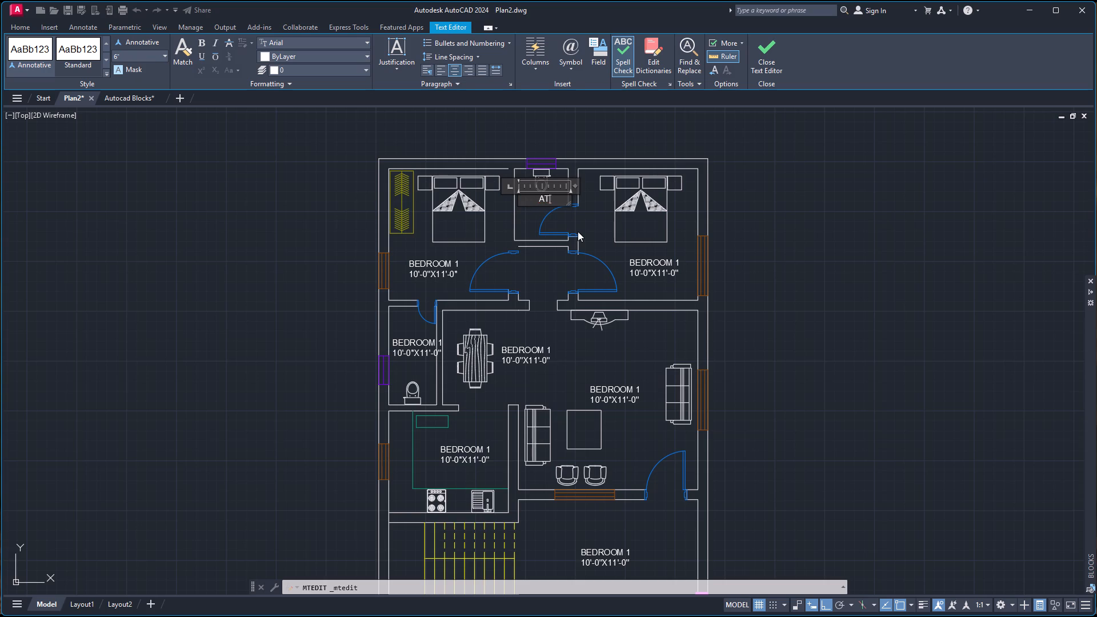
key(BackSpace)
key(period)
text(TOILET)
key(Return)
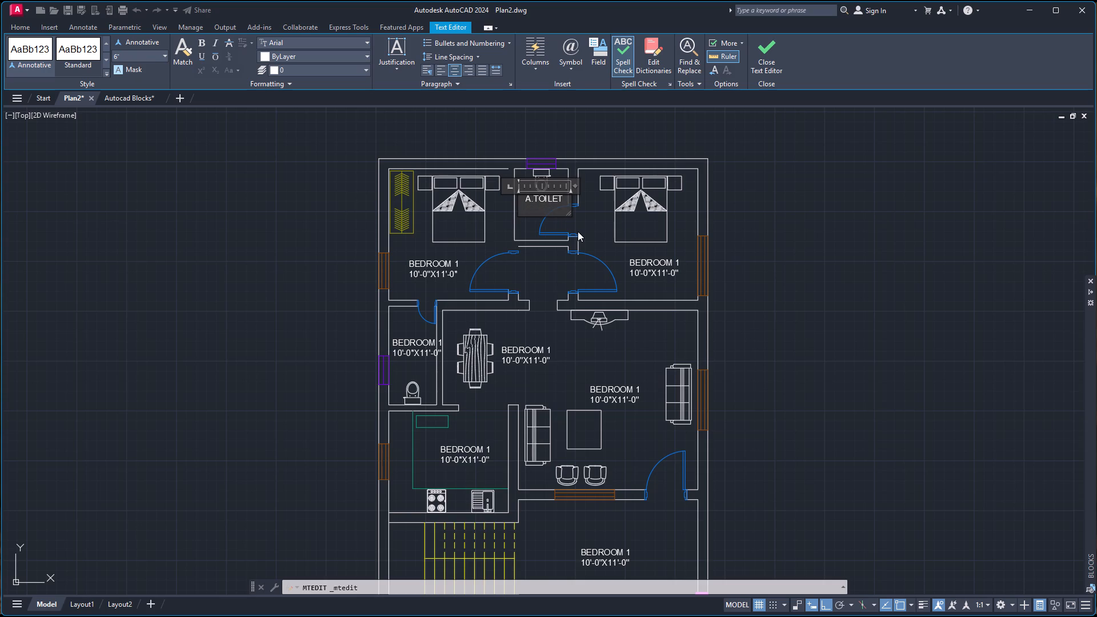
key(BackSpace)
key(slash)
key(b)
key(Return)
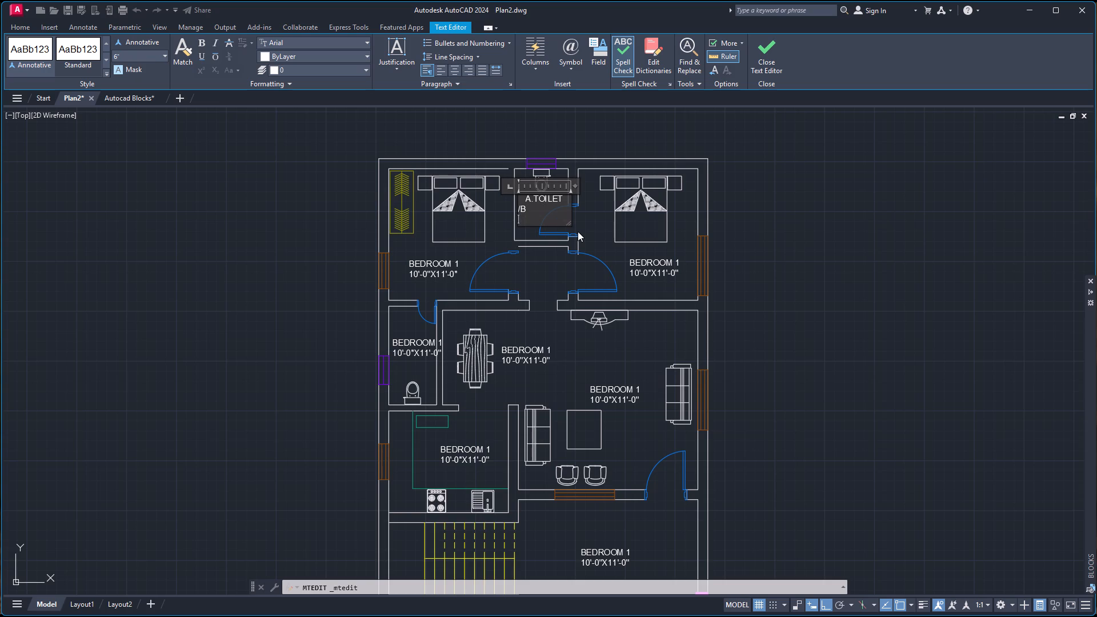
key(BackSpace)
key(BackSpace)
key(BackSpace)
key(BackSpace)
key(slash)
key(b)
key(Return)
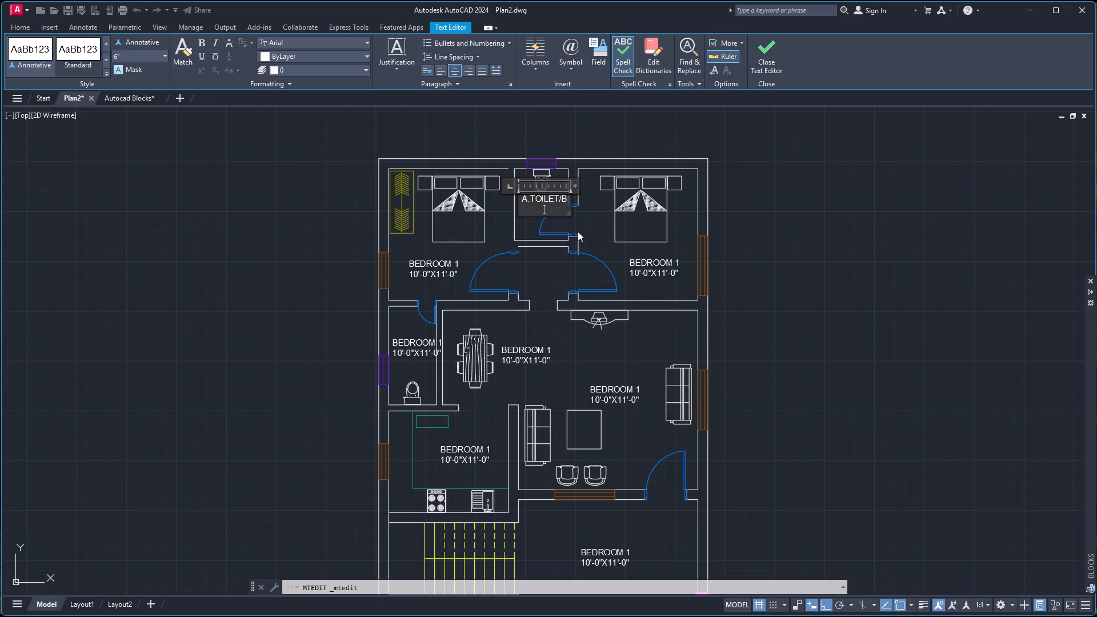
Enter the size 4'-6"X6'-0" on the second line of the upper bathroom's A.TOILET/B label.
key(4)
key(apostrophe)
key(6)
text(''X)
key(6)
text('-0'')
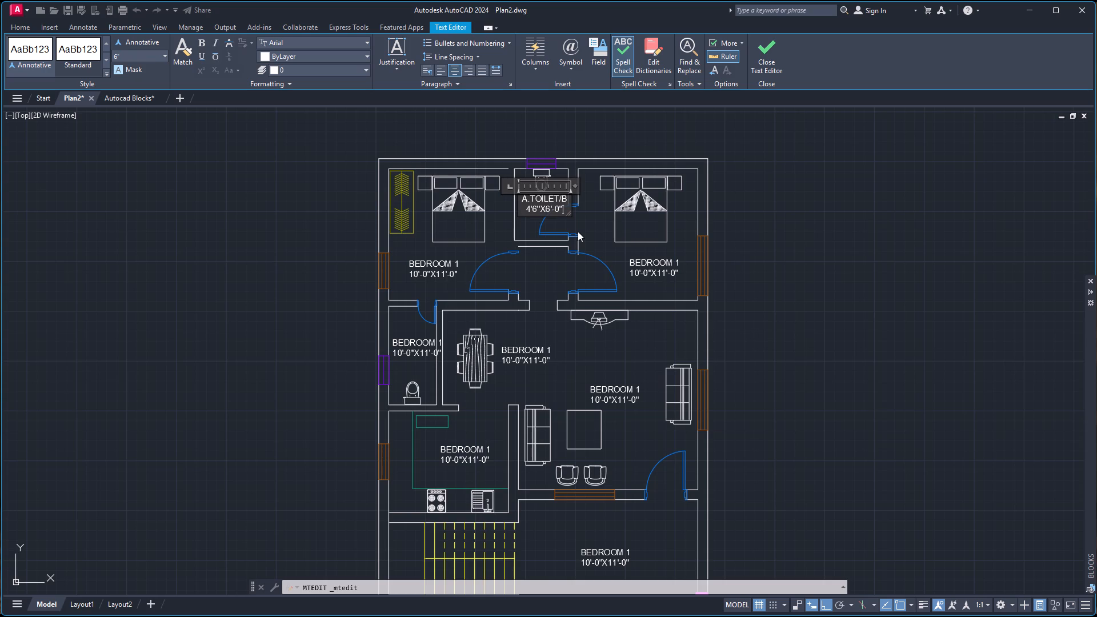
click(531, 209)
key(Right)
key(minus)
click(755, 201)
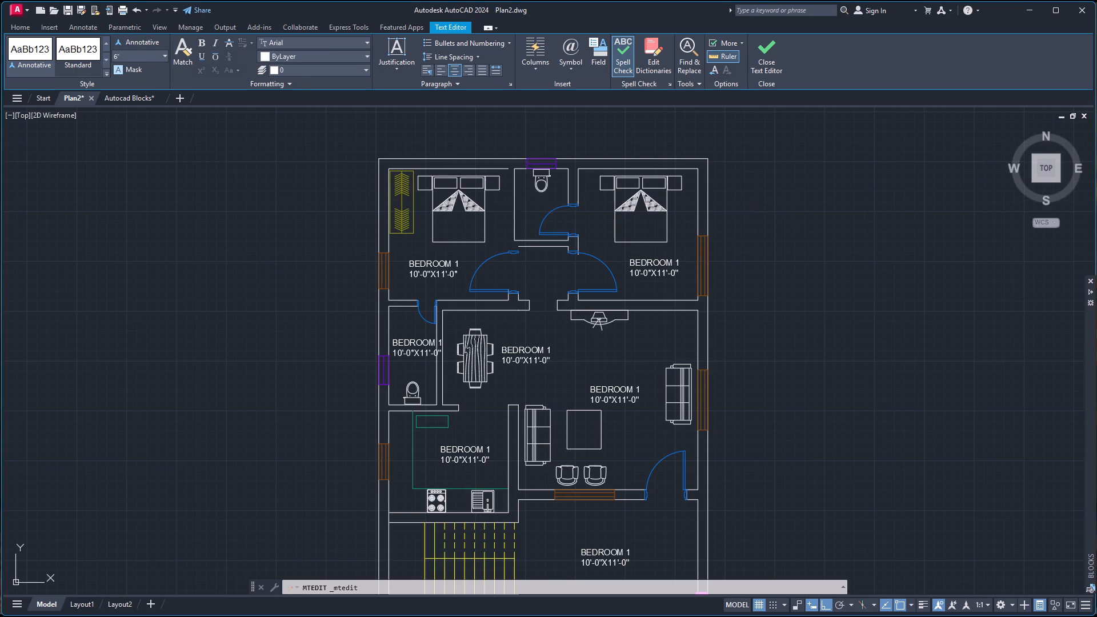
Shift the A.TOILET/B label about 6 1/2" to the left within the upper bathroom.
click(540, 201)
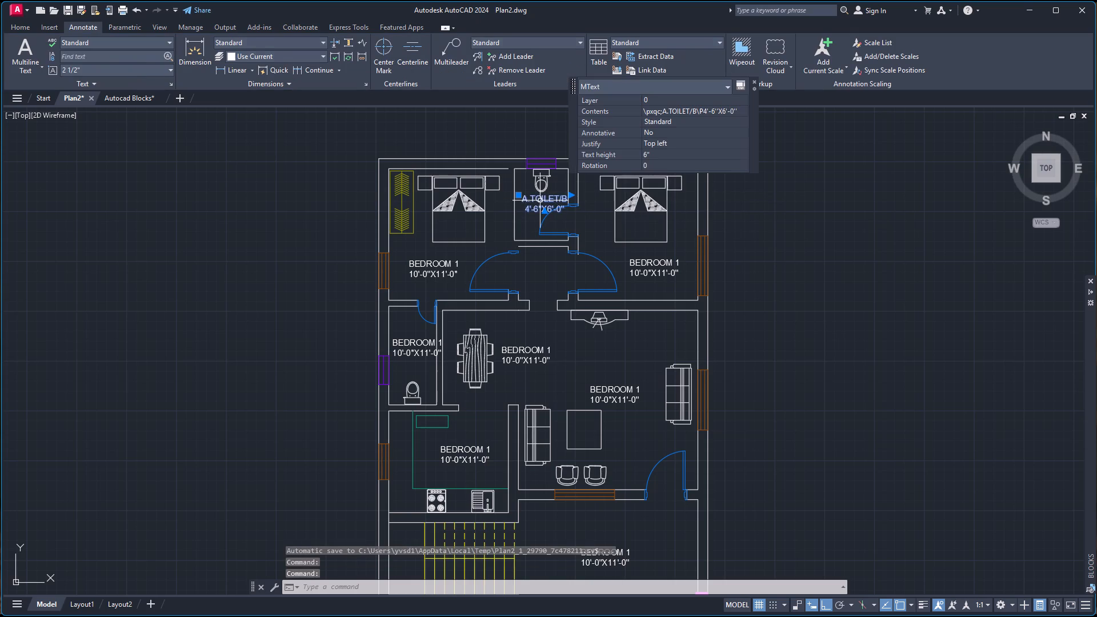
click(520, 194)
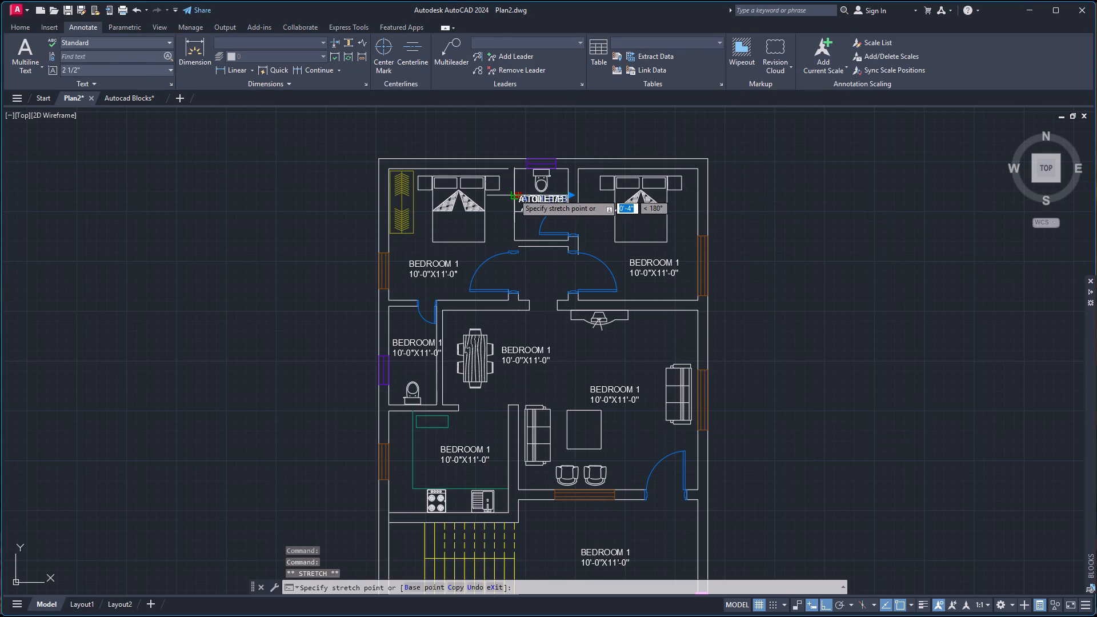
scroll(515, 193, up, 3)
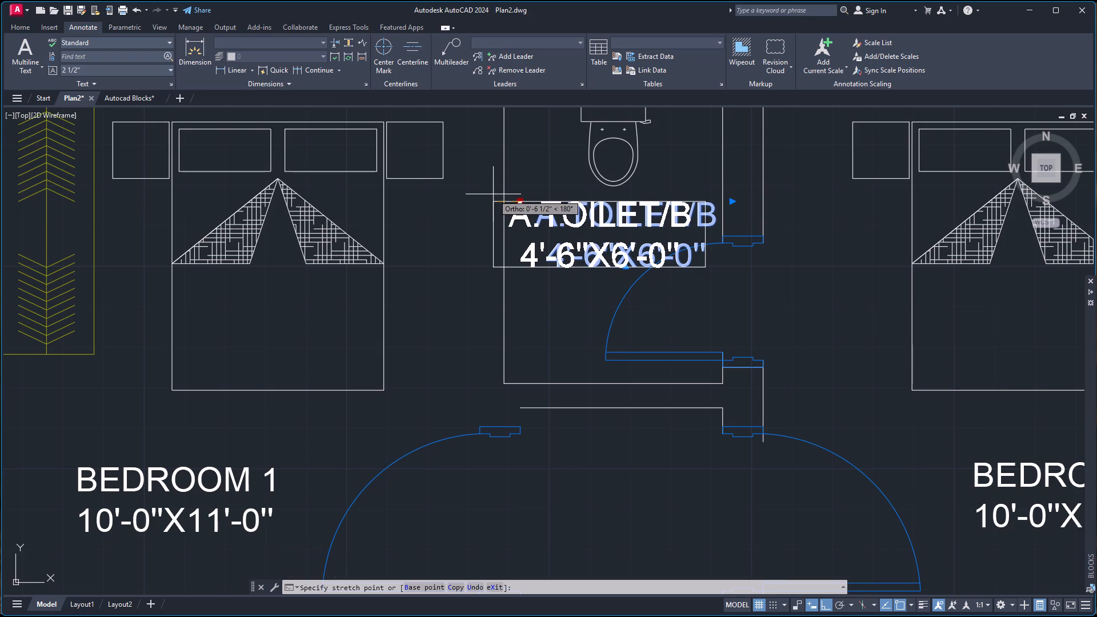
click(493, 194)
scroll(543, 233, down, 3)
scroll(770, 269, up, 2)
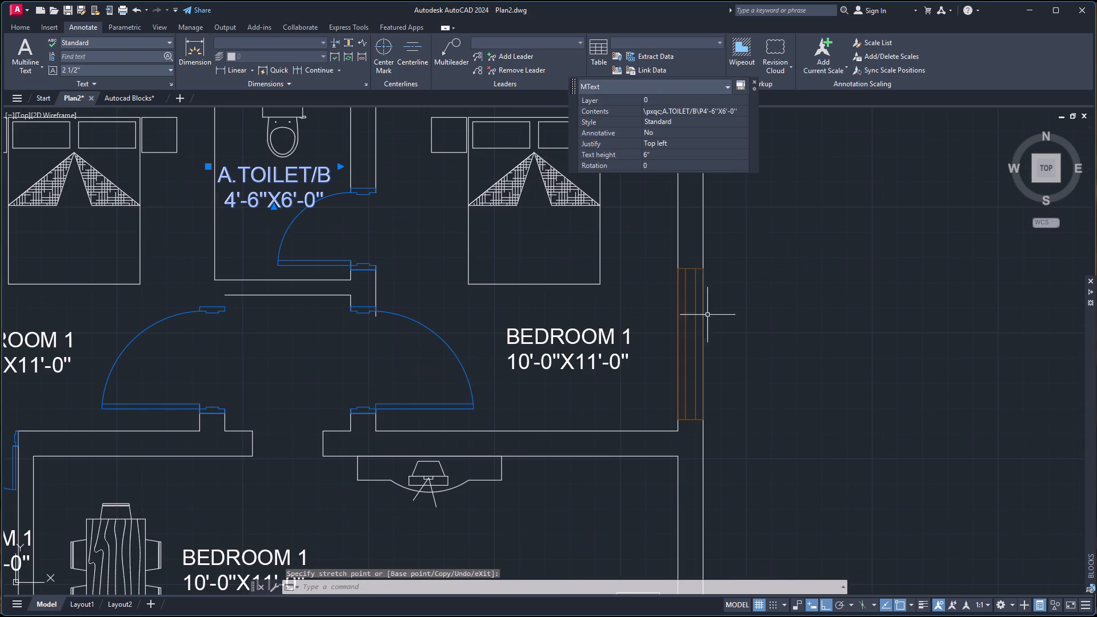
key(Escape)
Rename the label in the upper-right bedroom as BEDROOM 2.
double_click(575, 332)
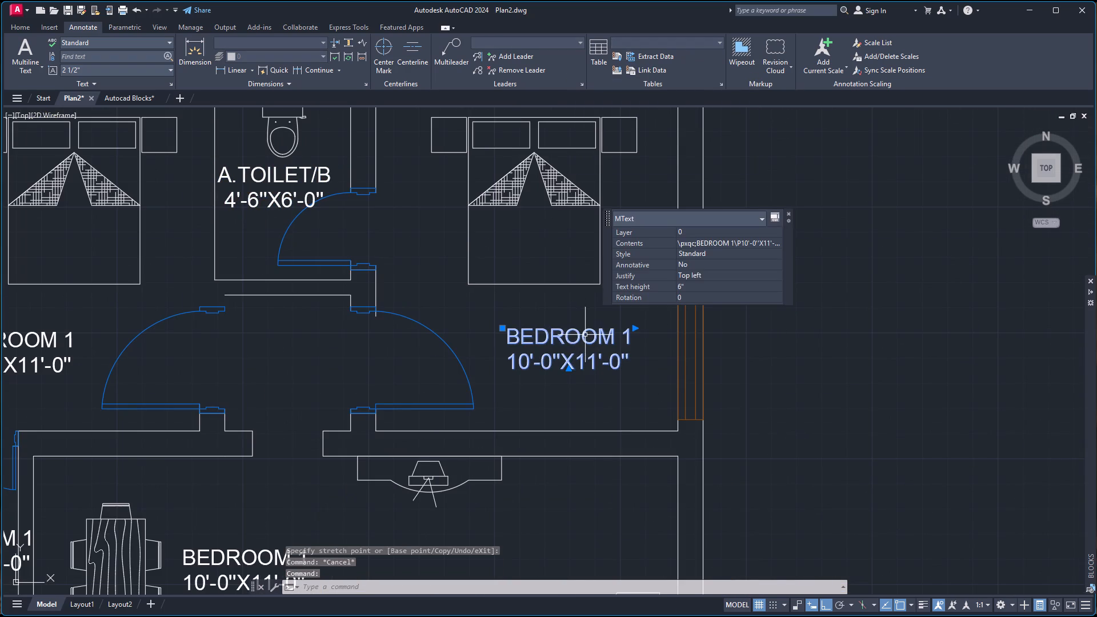
double_click(585, 335)
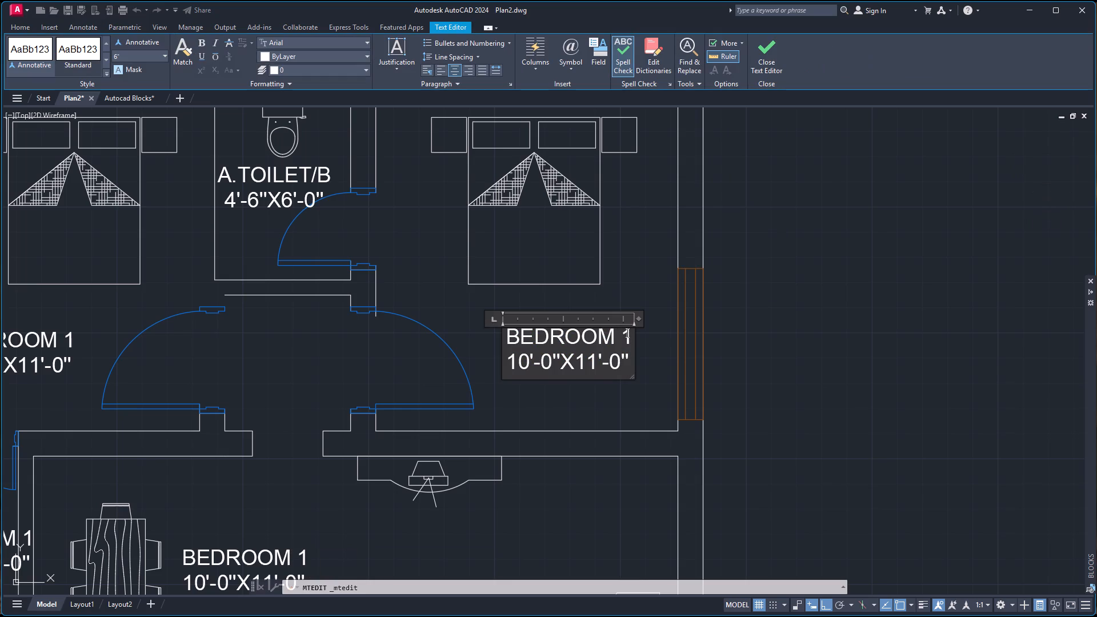
click(628, 334)
key(BackSpace)
key(2)
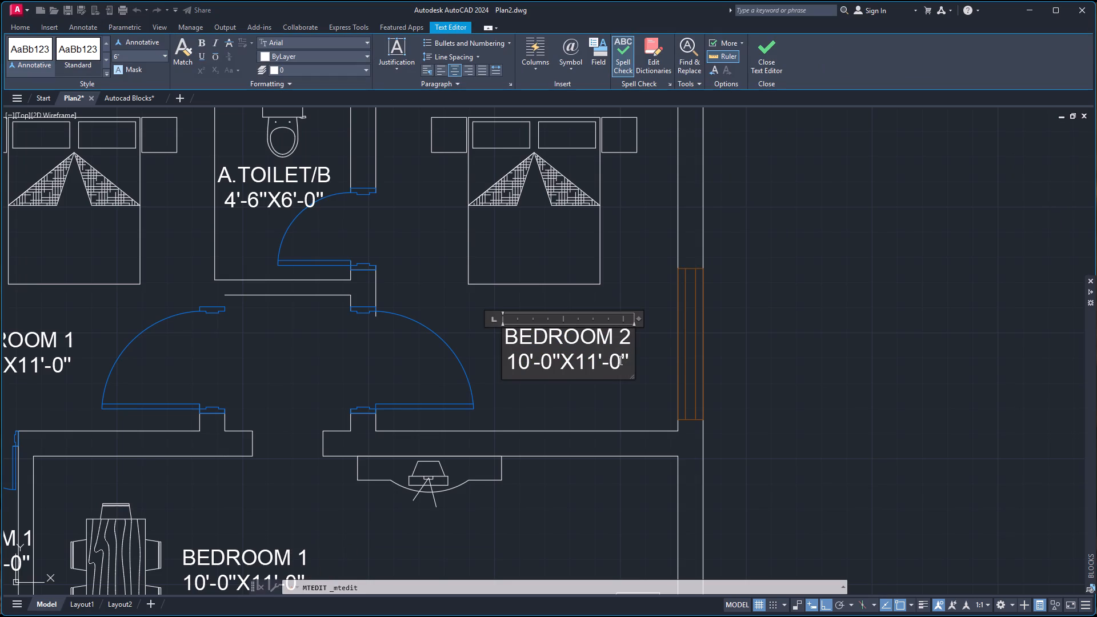
click(789, 351)
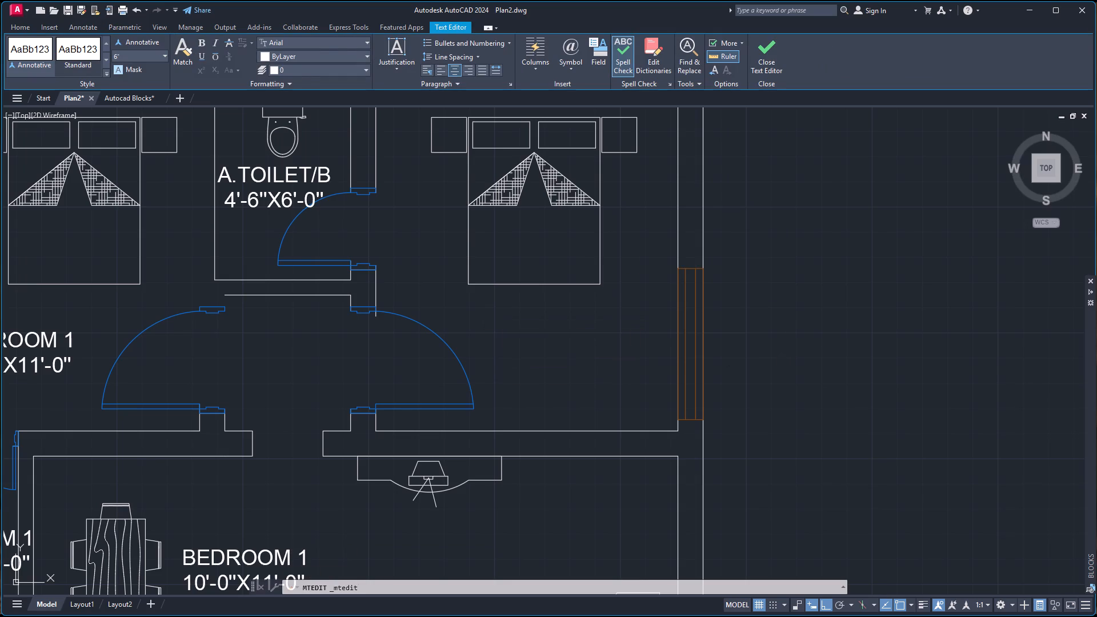
Replace the copied label in the toilet below Bedroom 1 with A.TOILET/B and the size 4'-0"X8'-3" on a second line.
scroll(691, 369, down, 3)
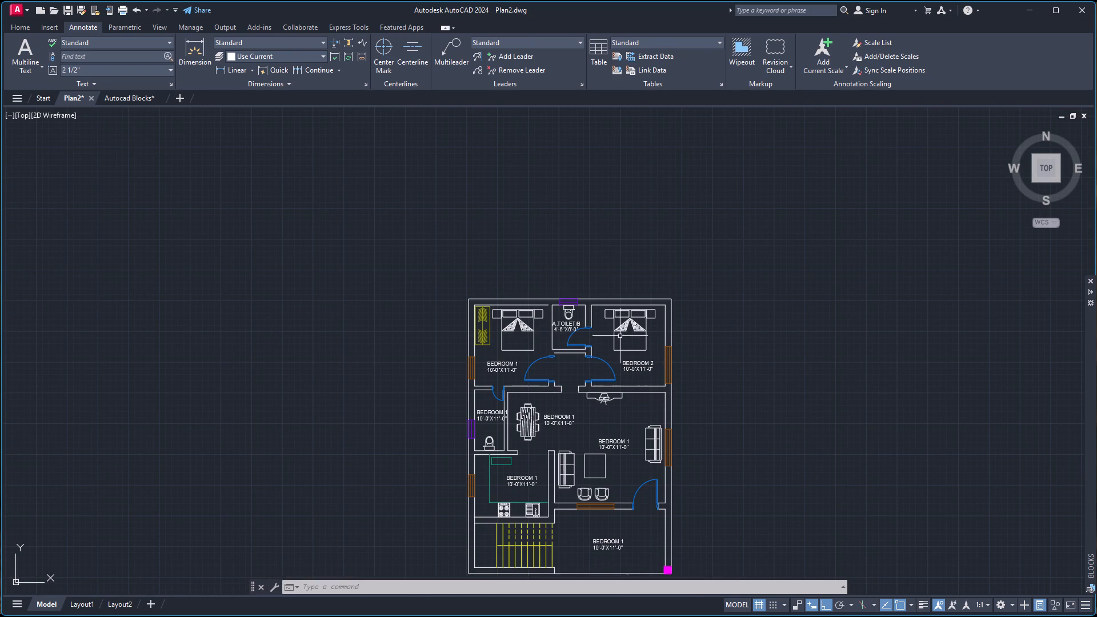
scroll(494, 409, up, 4)
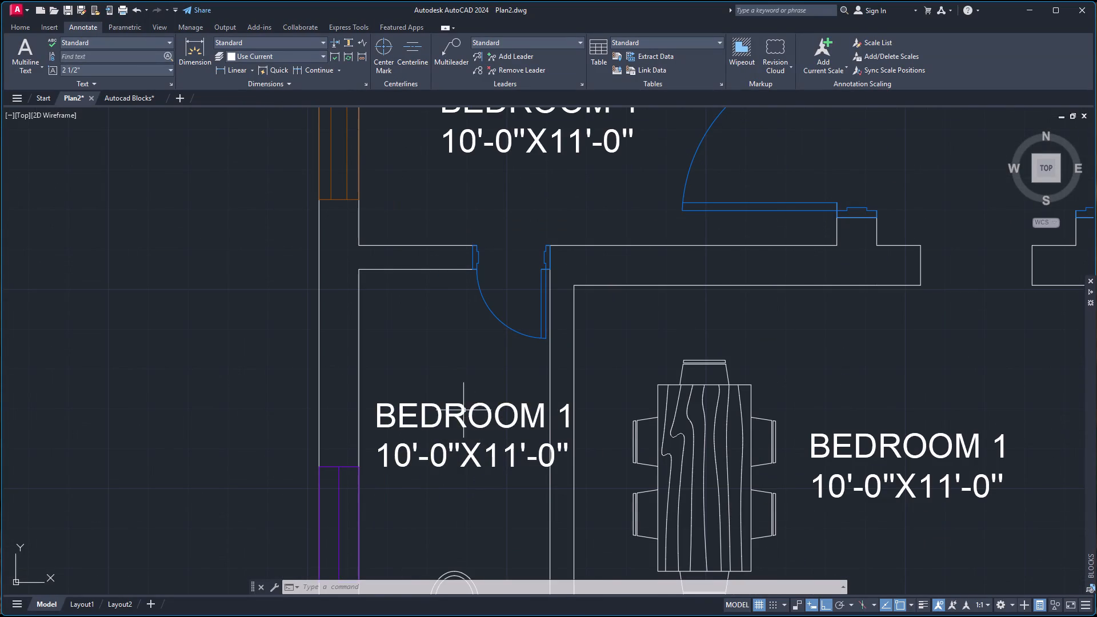
double_click(462, 406)
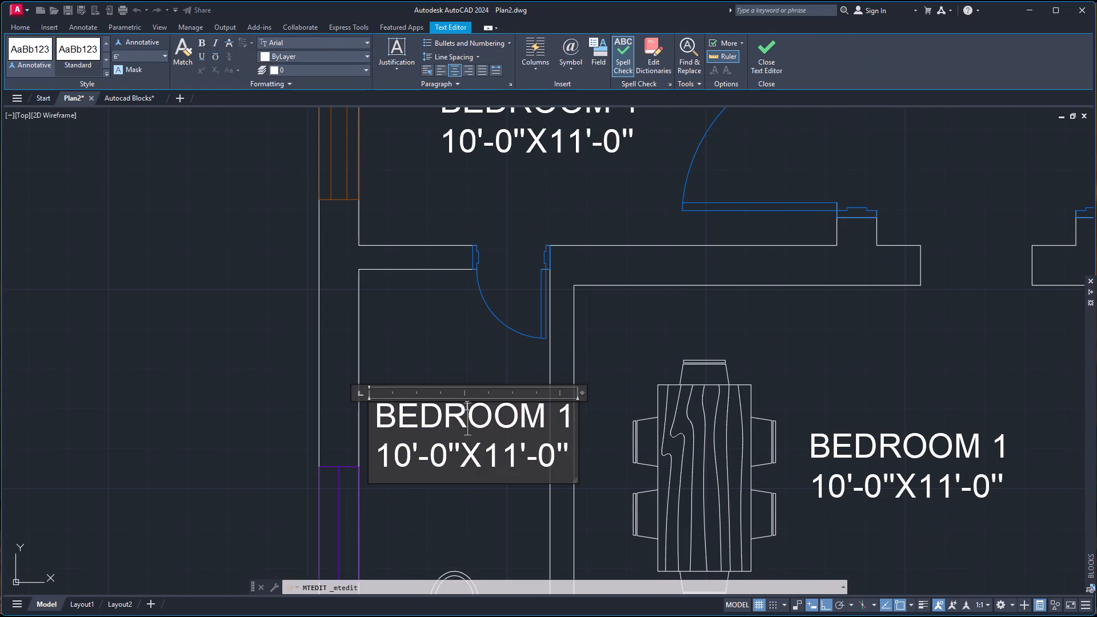
key(ctrl+a)
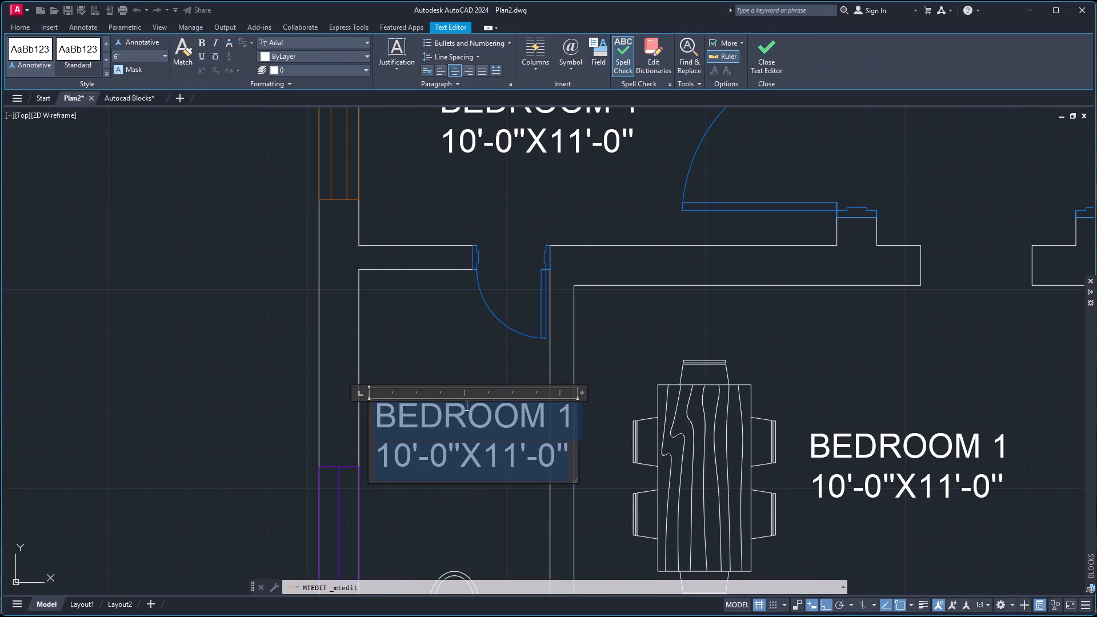
text(A.)
text(TOILET)
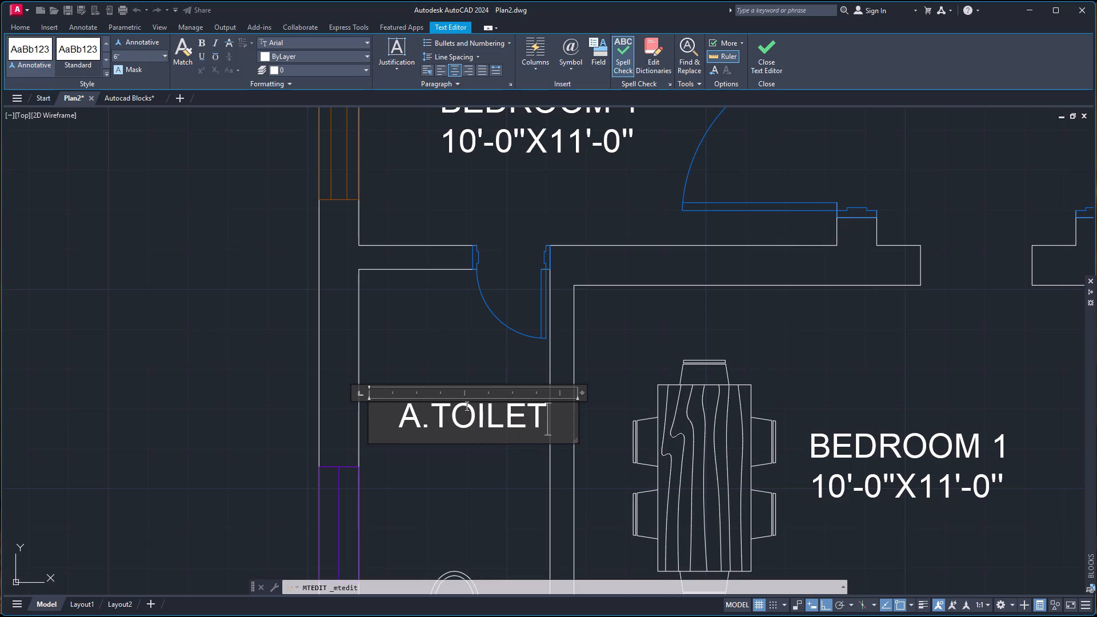
key(slash)
key(b)
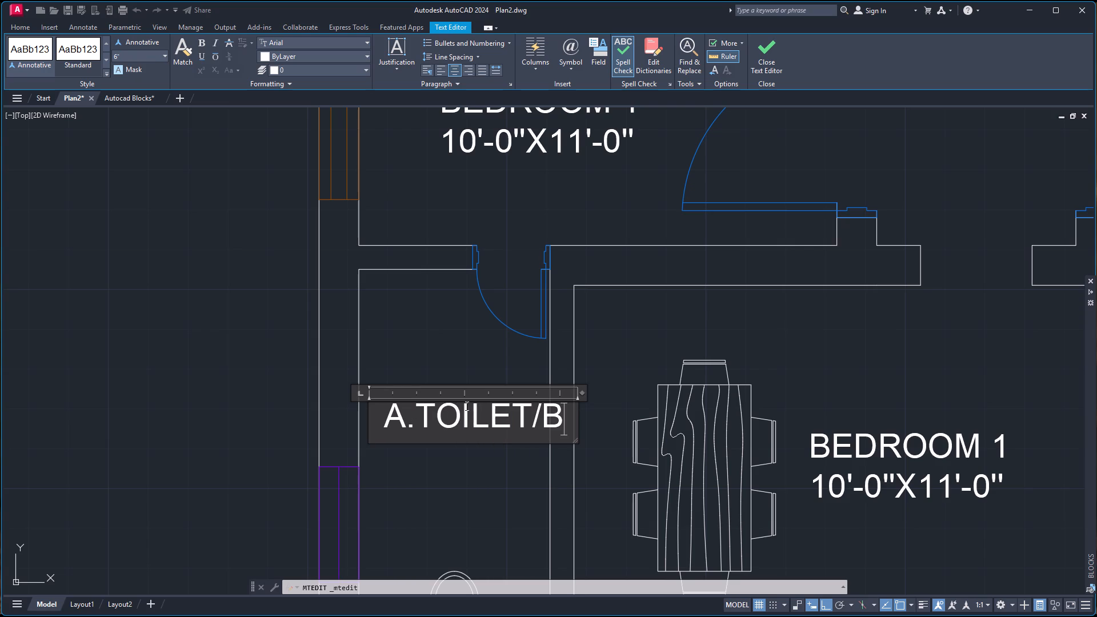
key(Return)
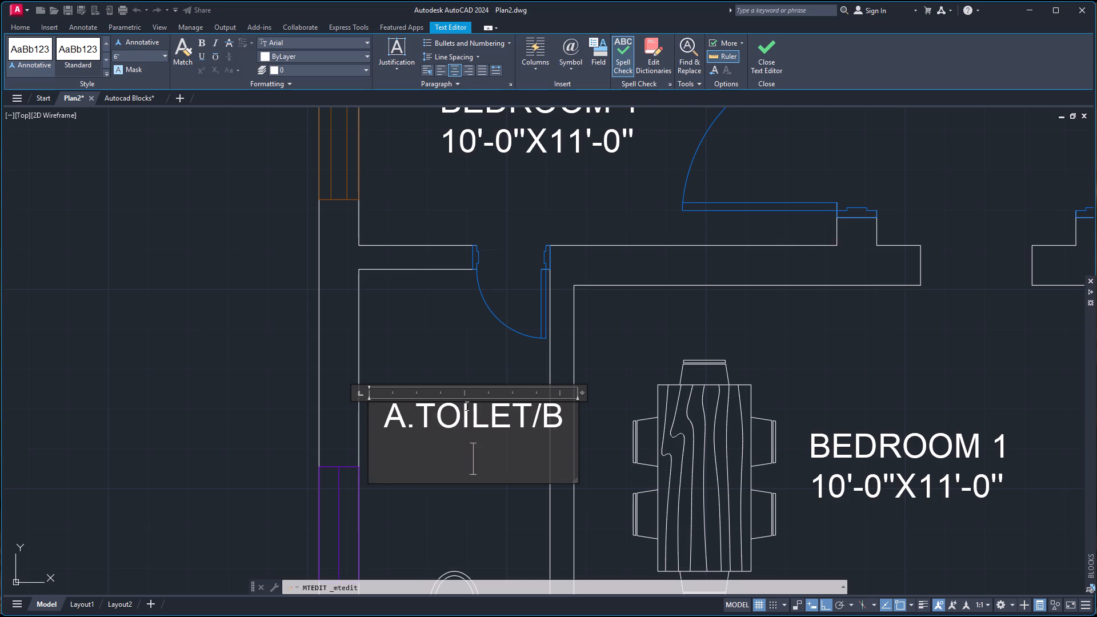
text(4'-0)
text('')
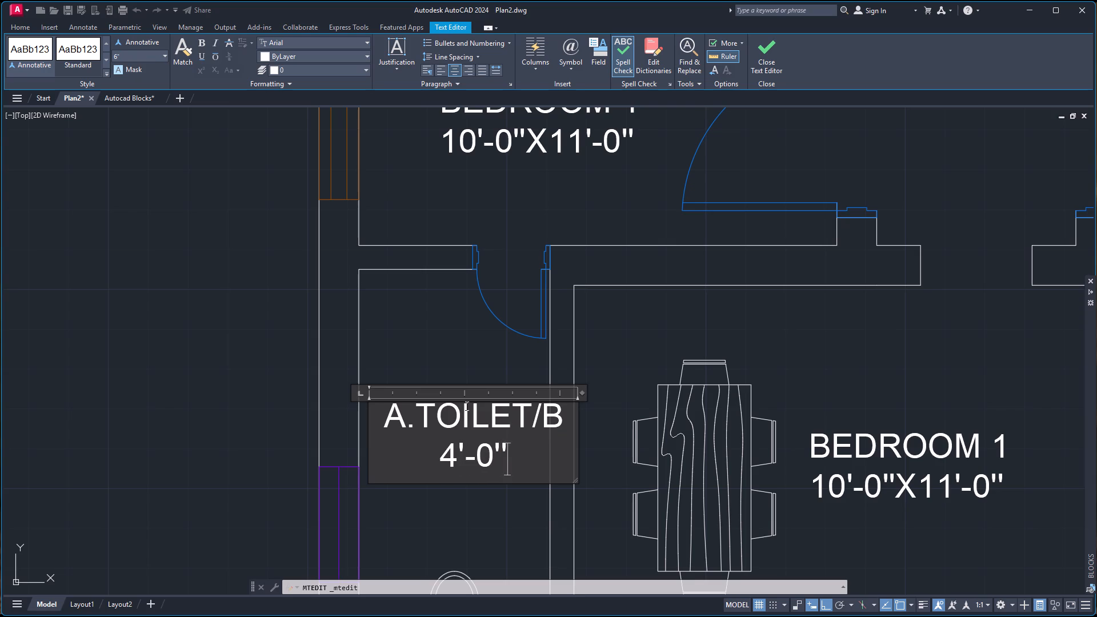
key(x)
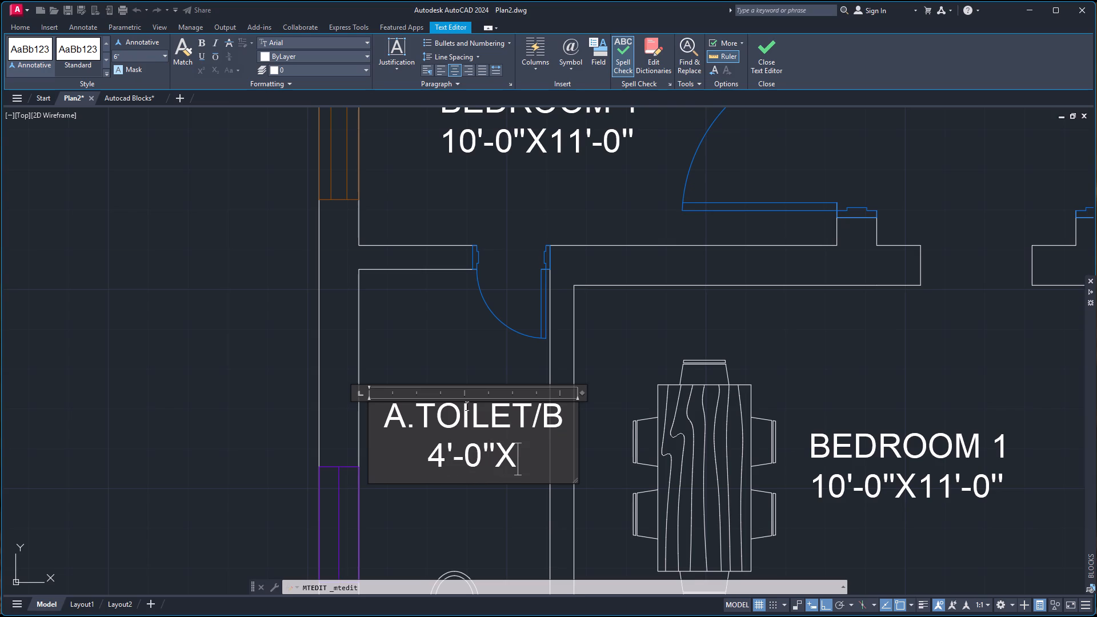
key(8)
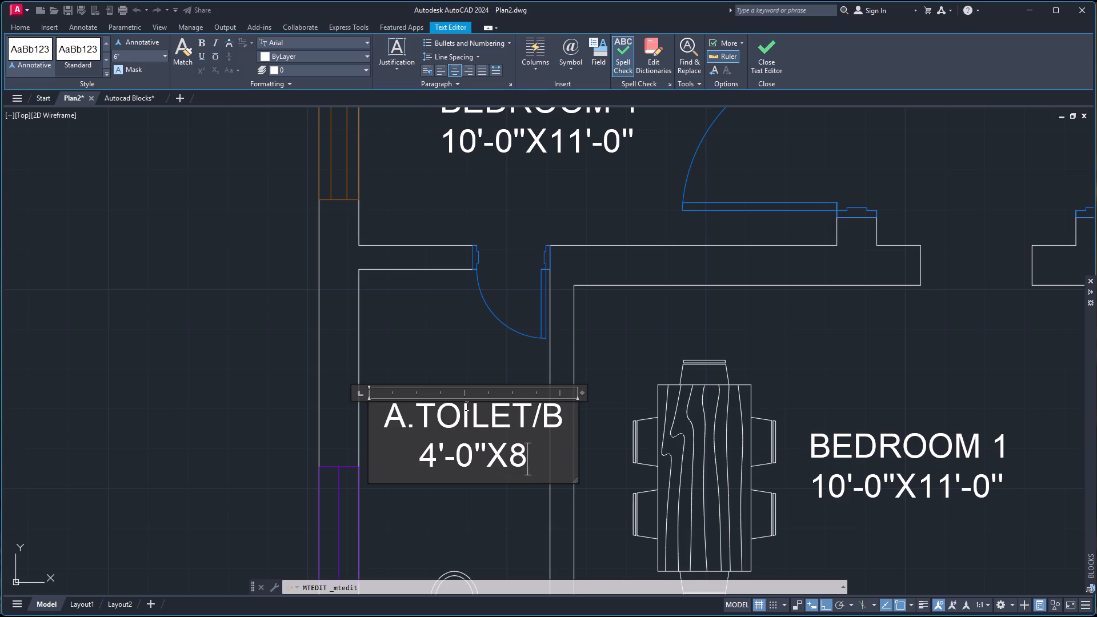
text('-)
key(3)
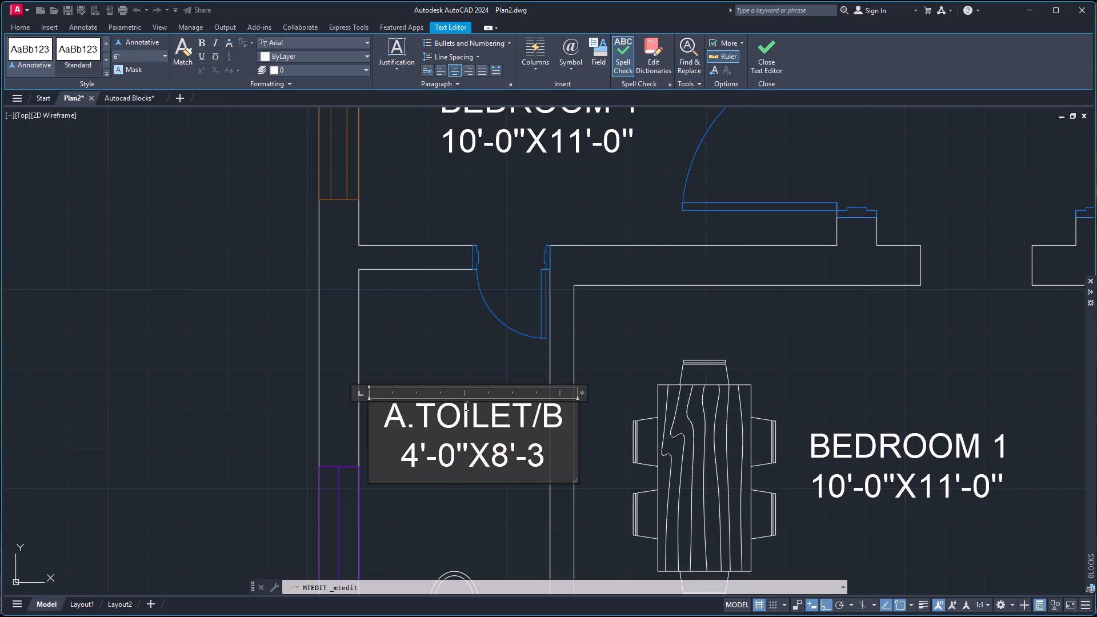
text('')
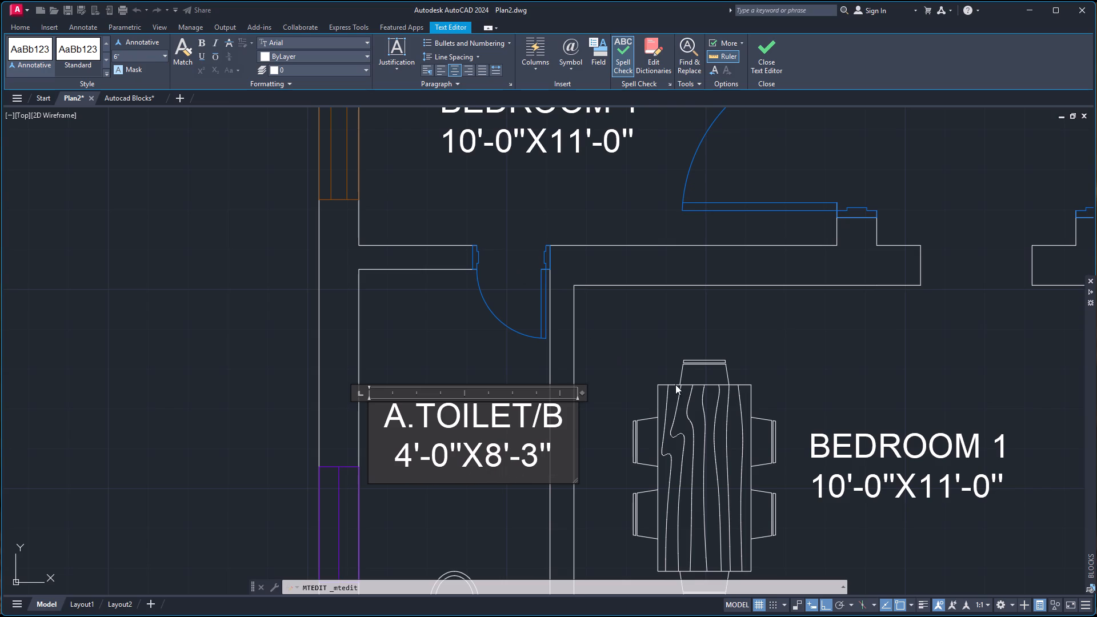
click(638, 351)
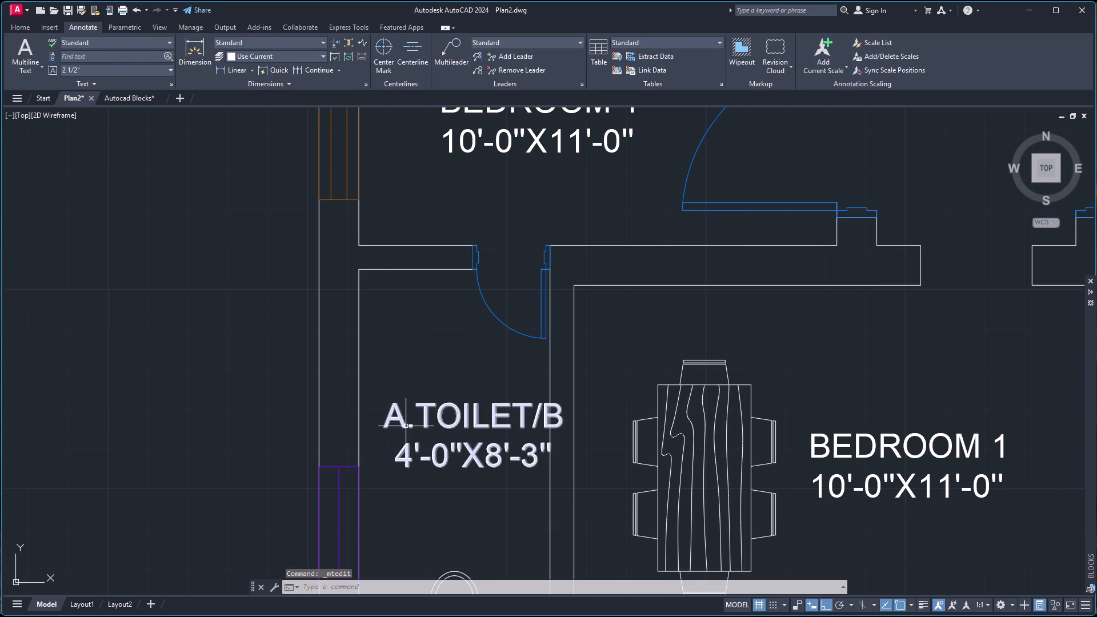
Shift the 4'-0"X8'-3" A.TOILET/B label about 2 1/2" to the left within its room.
click(401, 426)
click(370, 401)
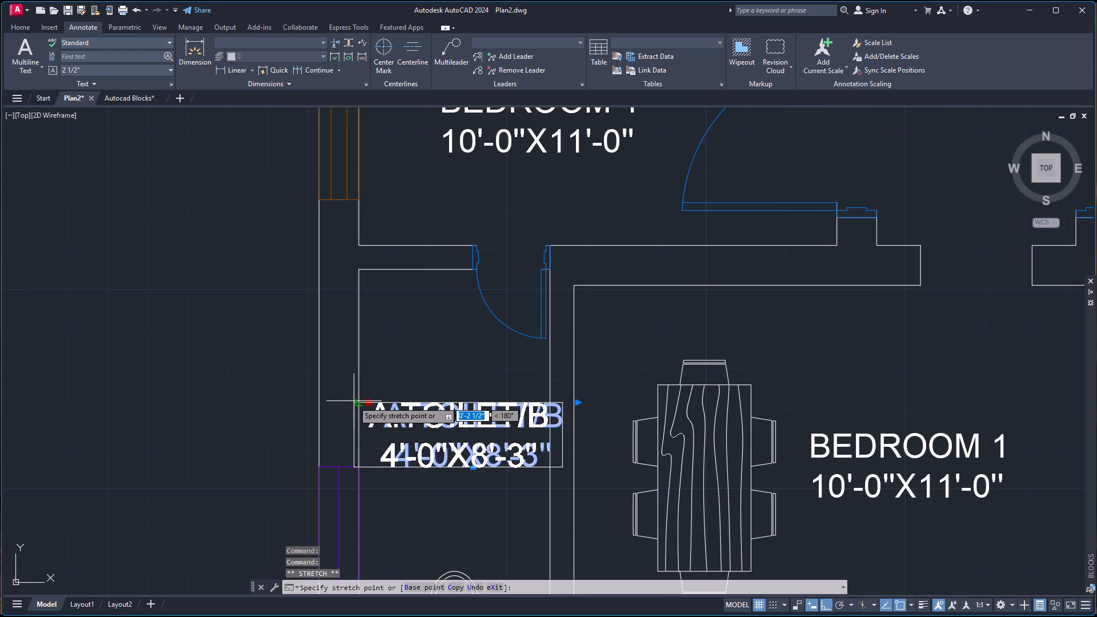
click(351, 401)
scroll(462, 423, down, 3)
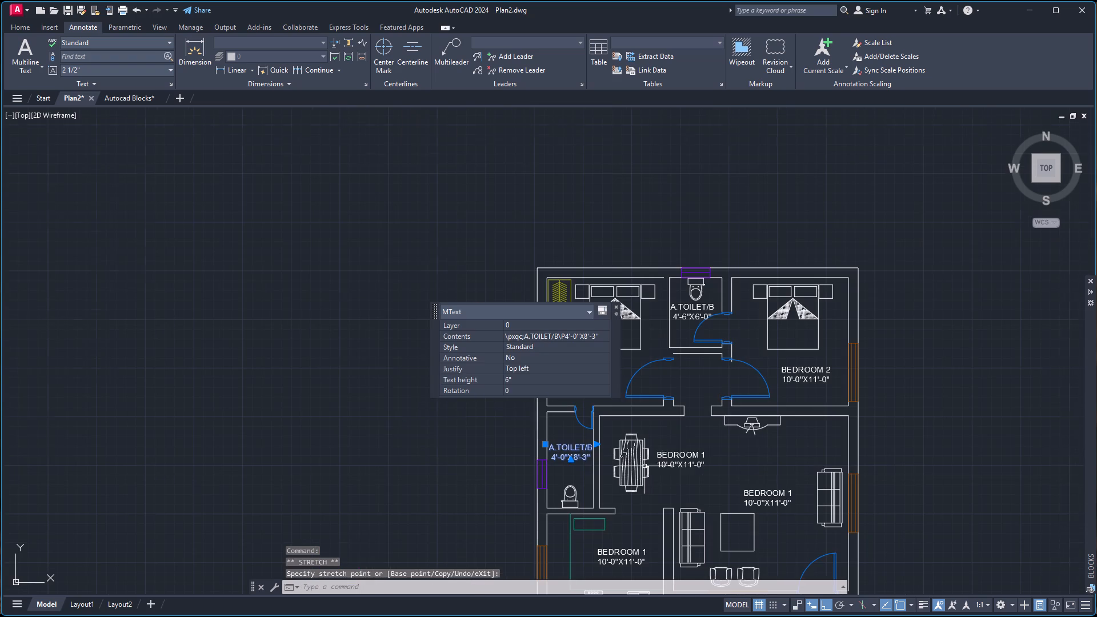
key(Escape)
Replace the copied label beside the dining table with DINING and the size 6'-0"X8'-0" on a second line.
double_click(682, 454)
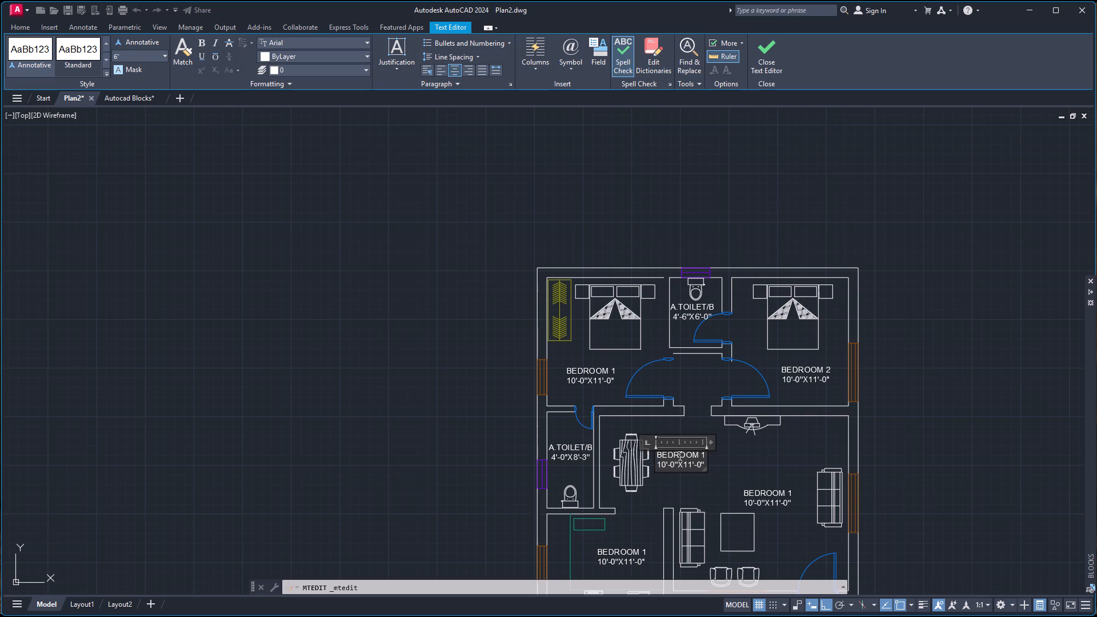
key(ctrl+a)
text(DINN)
key(BackSpace)
text(ING)
key(space)
key(BackSpace)
key(Return)
key(6)
text('-0''X)
text(8'-)
key(0)
text('')
click(781, 465)
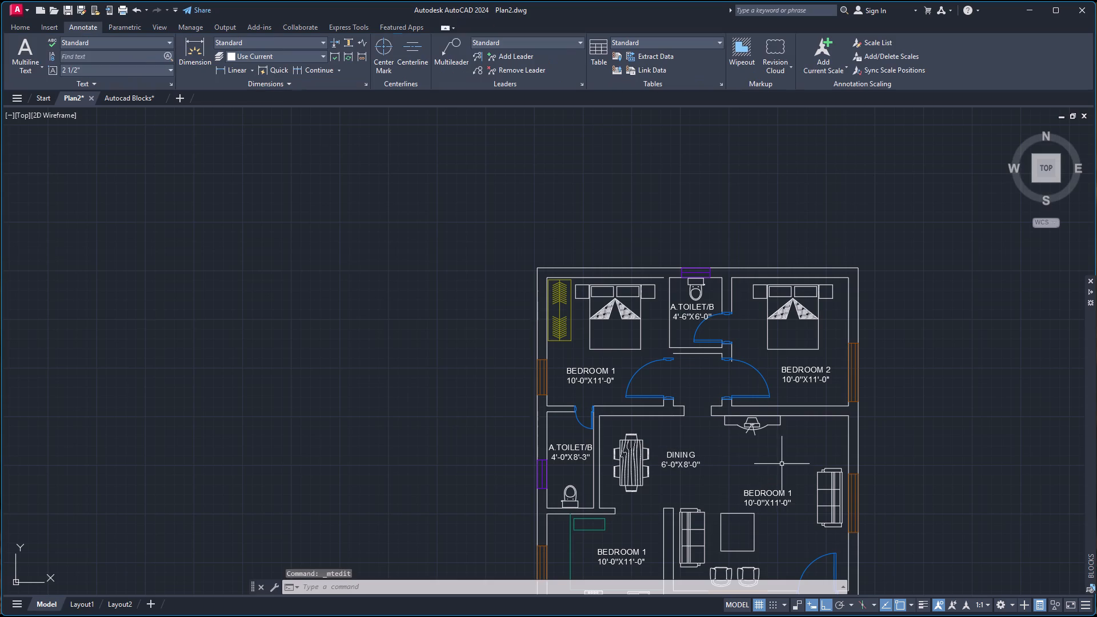
Replace the copied label in the sofa area with LIVING and the size 15'-0"X15'-0" on a second line.
double_click(766, 494)
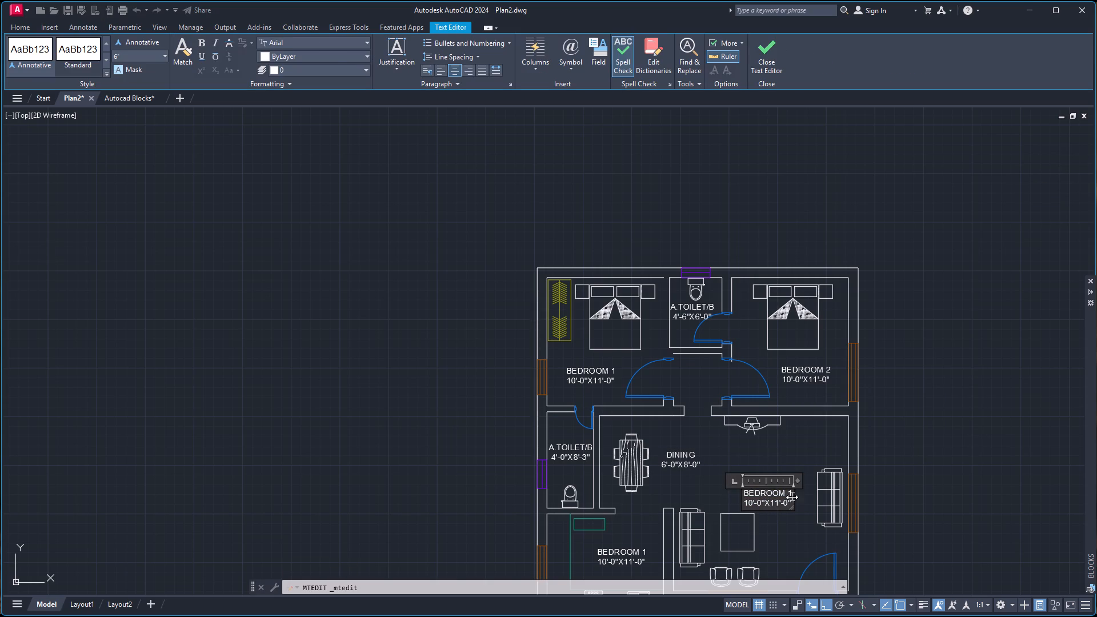
key(ctrl+a)
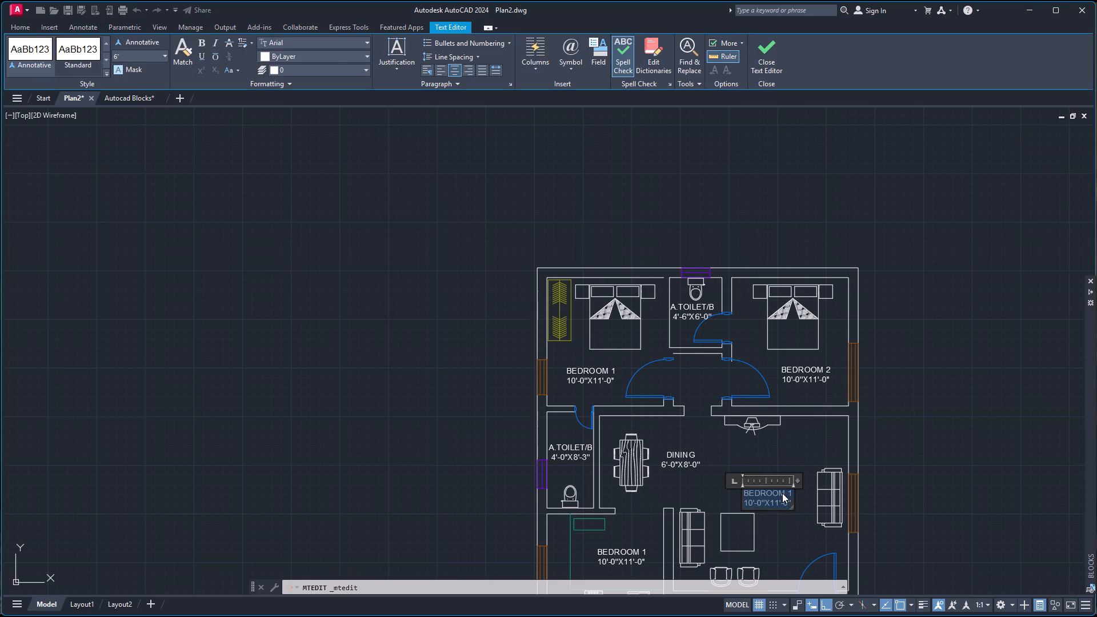
text(LIVIN)
key(g)
key(Return)
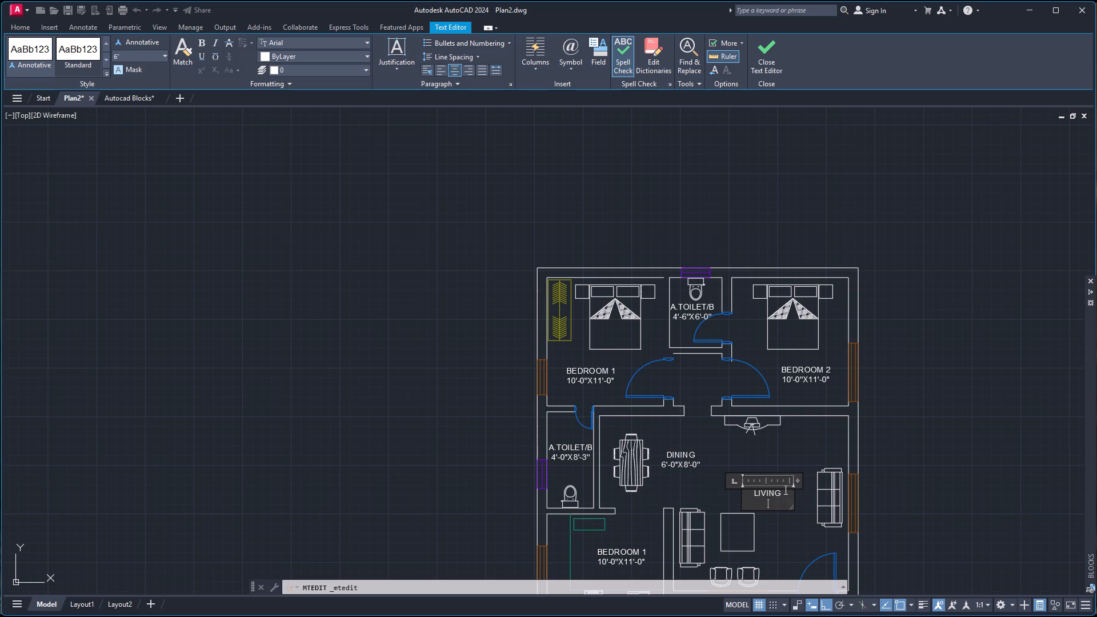
text(15')
text(-0''X)
text(15'-)
text(0'')
click(888, 425)
Replace the copied label in the room with the stove and sink with KITCHEN and the size 10'-0"X8'-6" on a second line.
scroll(967, 499, down, 3)
scroll(936, 532, up, 1)
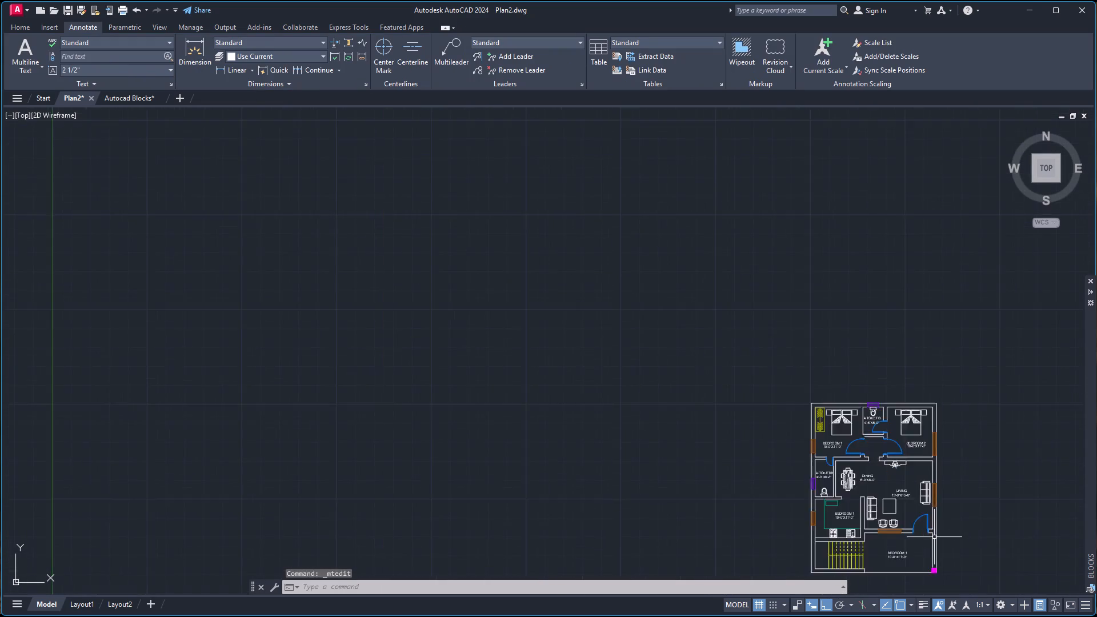
scroll(932, 539, up, 3)
scroll(770, 532, up, 1)
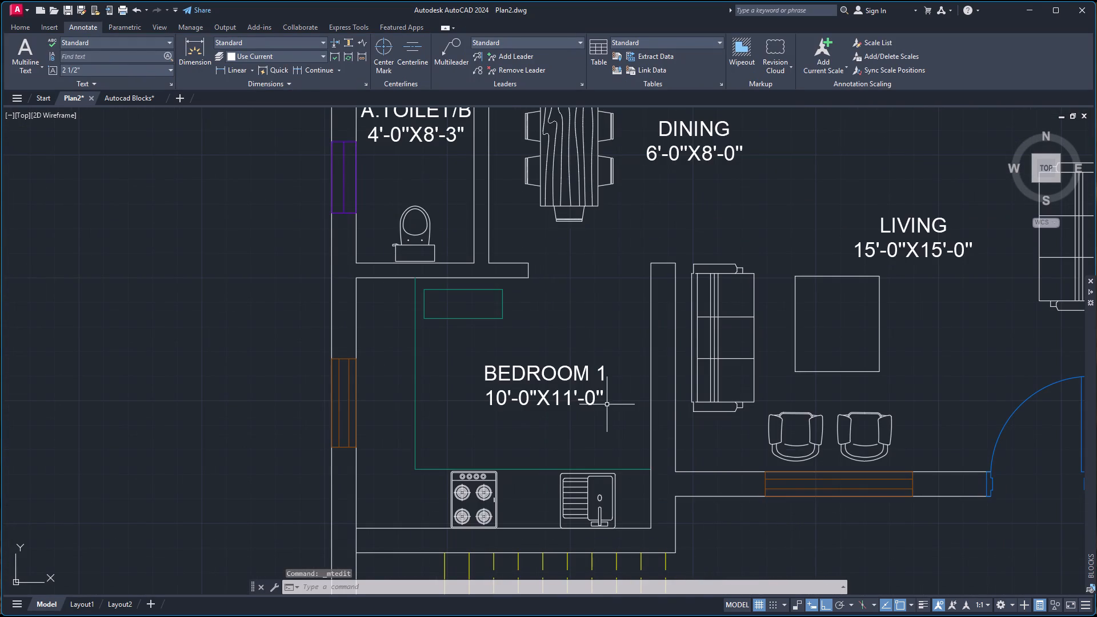
double_click(522, 373)
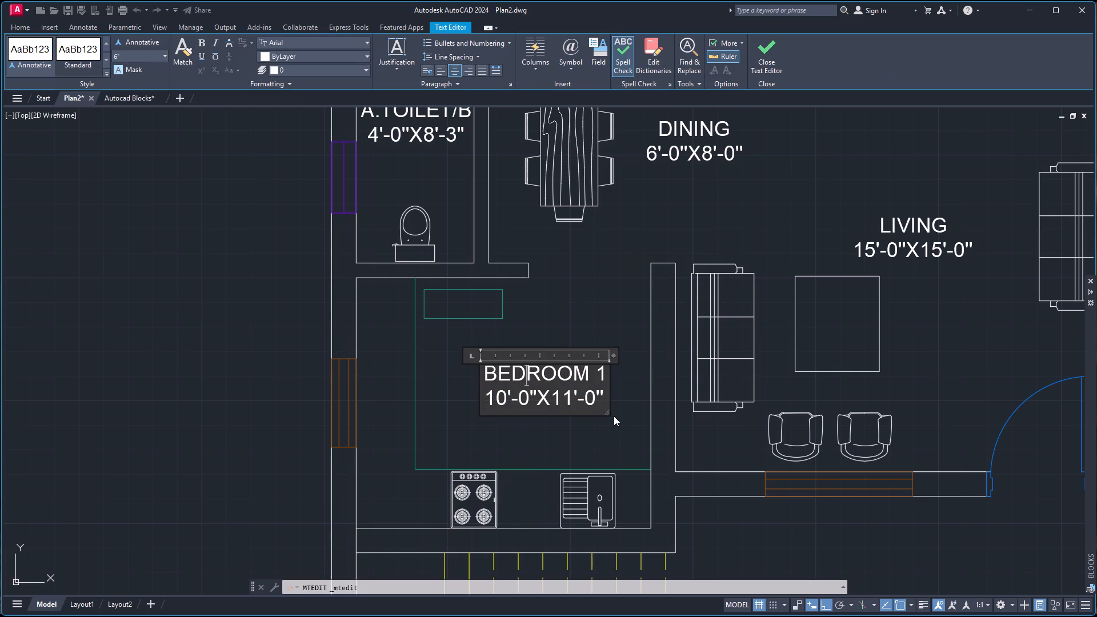
key(ctrl+a)
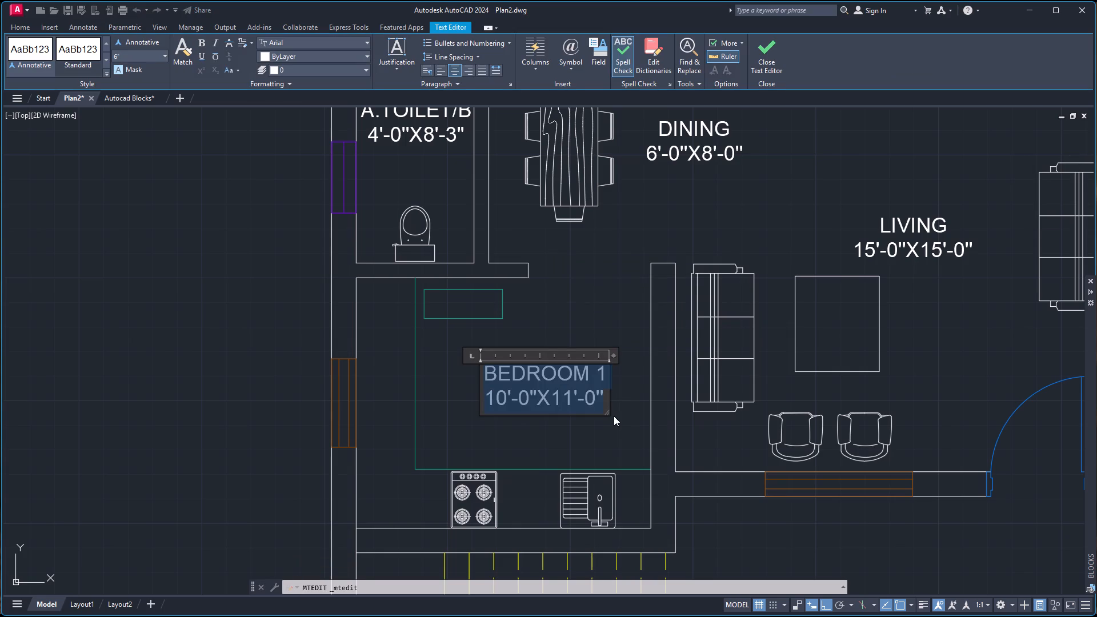
text(KITCHEN)
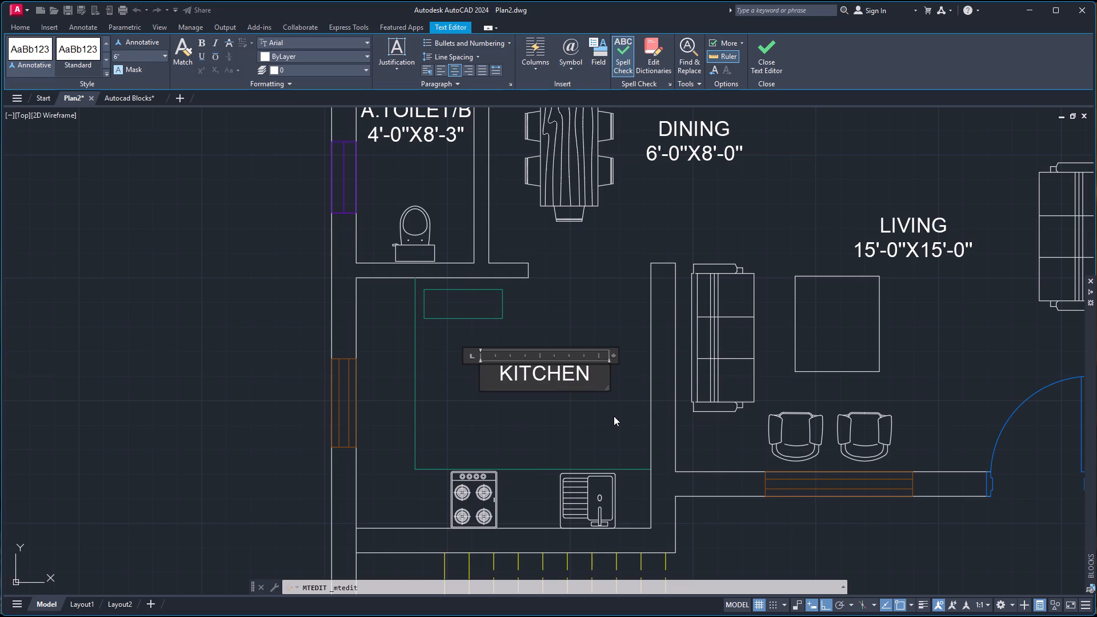
key(Return)
text(10'-0'')
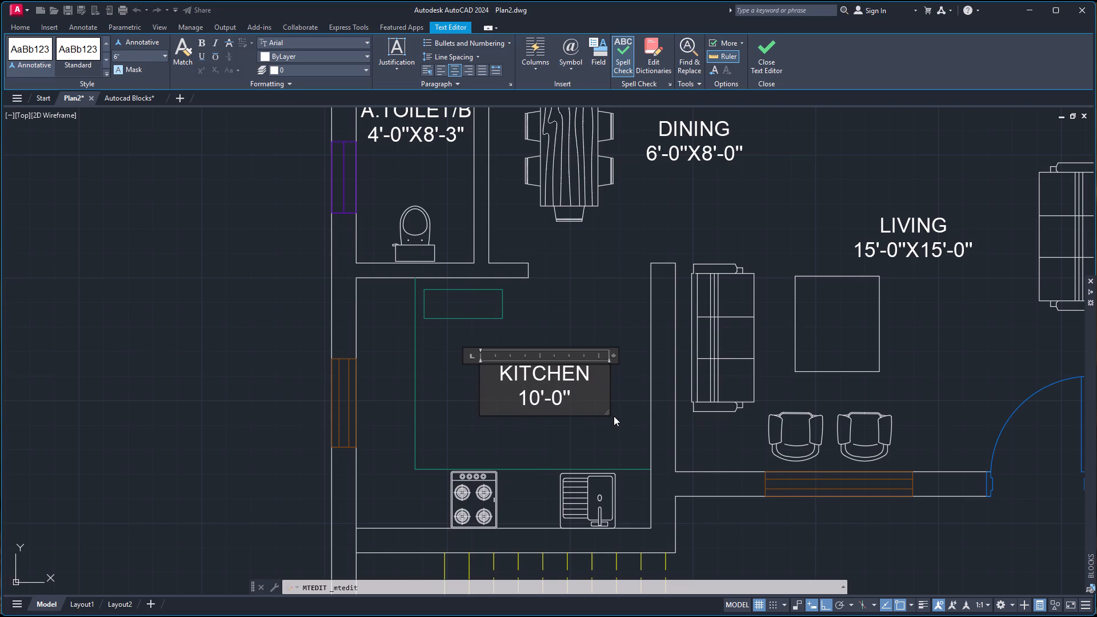
key(x)
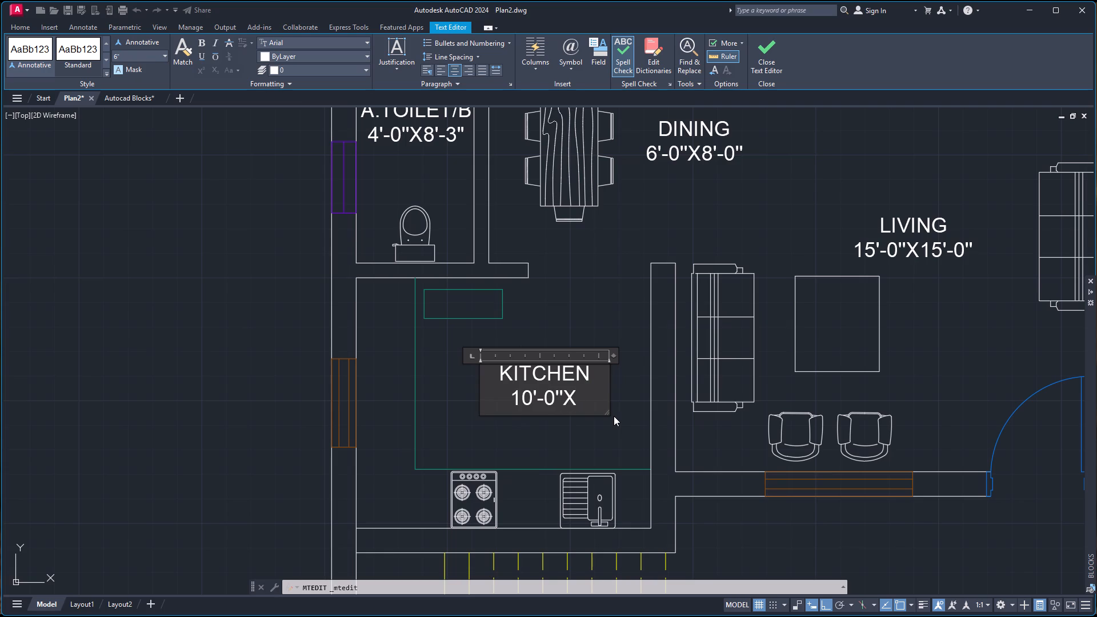
key(8)
text('-)
text(6'')
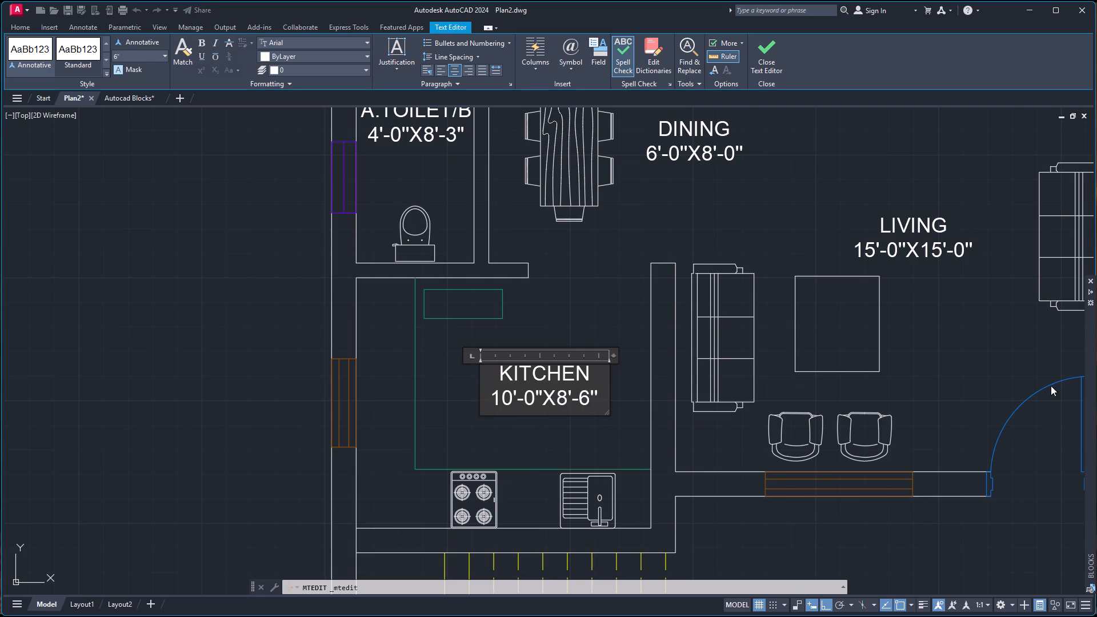
click(959, 371)
Replace the copied label in the open area beside the staircase with PORTICO and the size 15'-0"X8'-0" on a second line.
scroll(979, 326, down, 2)
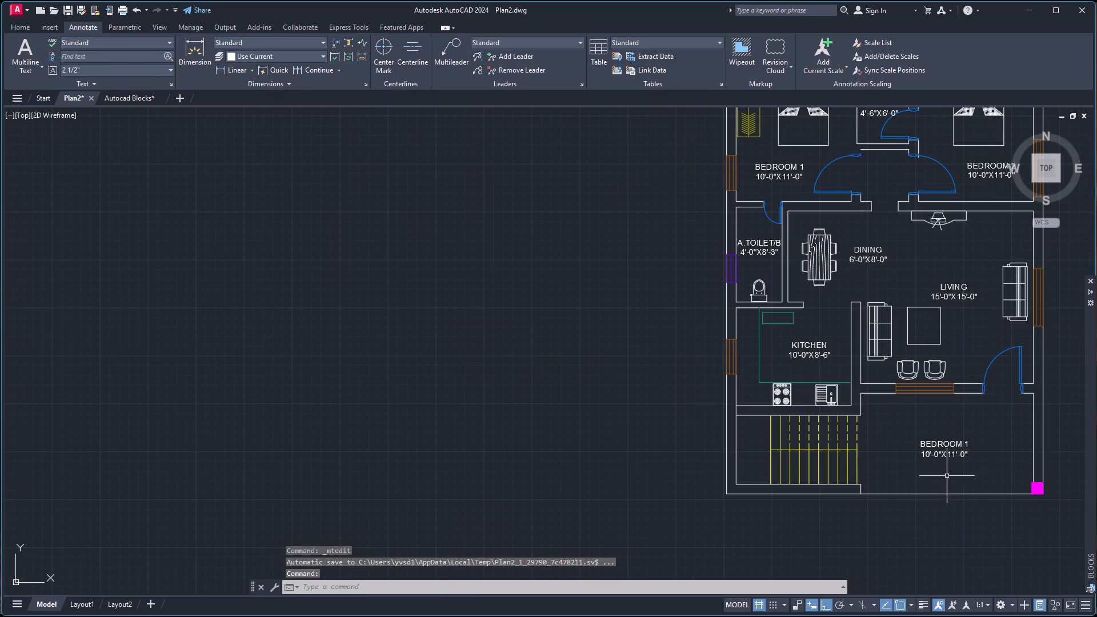
double_click(945, 445)
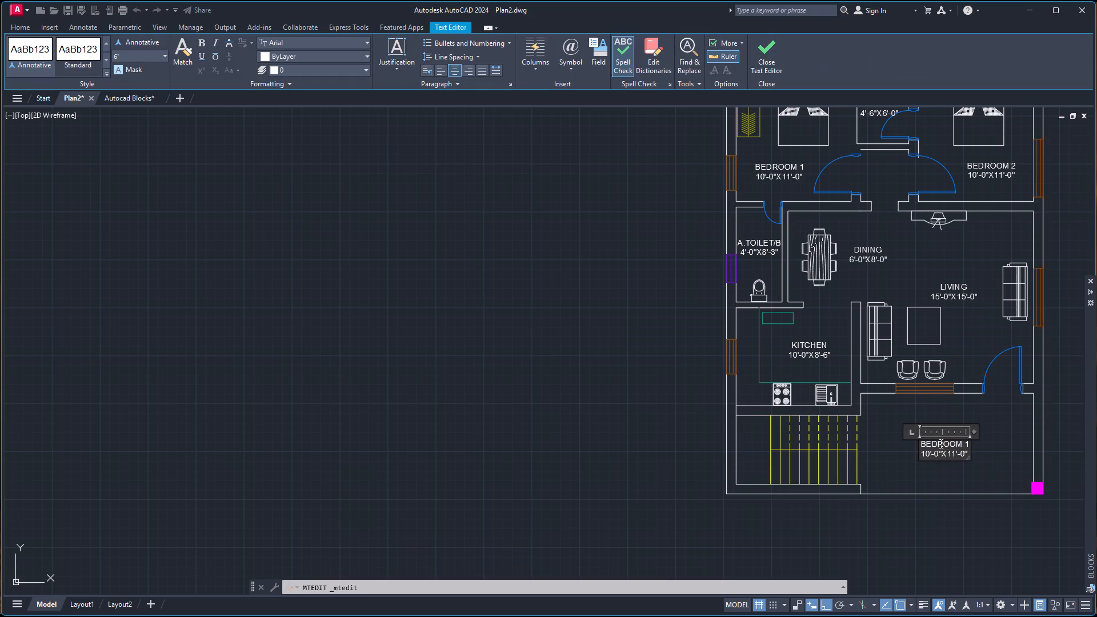
key(ctrl+a)
text(PO)
text(RT)
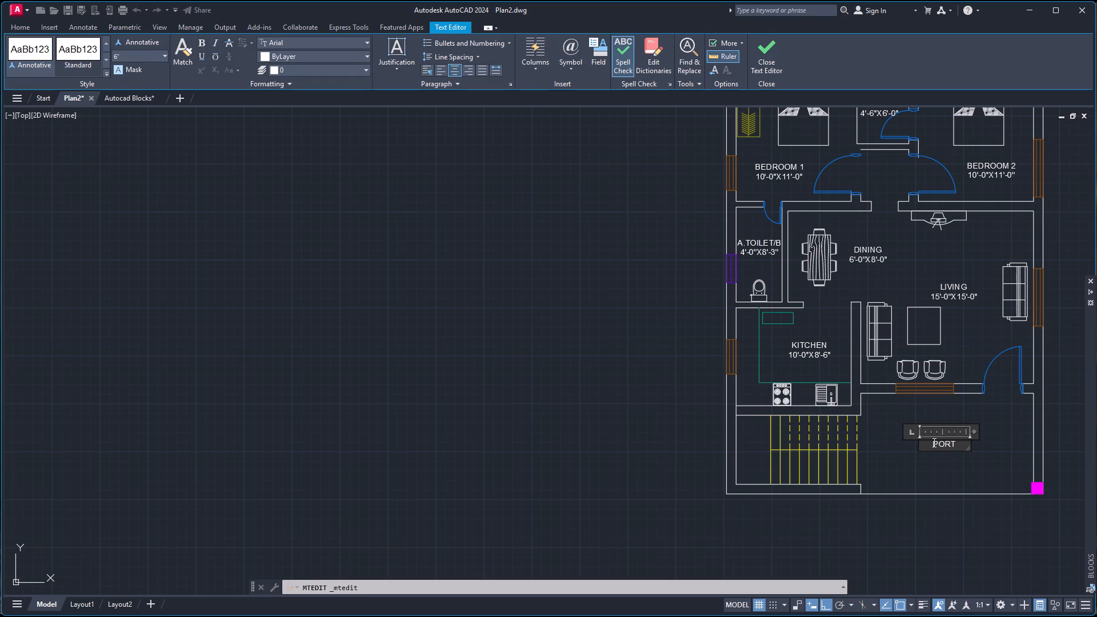
text(ICO)
key(Return)
text(15'-0'')
key(x)
key(8)
text('-)
text(0'')
click(1010, 451)
Dimension the lower stair flight's width from the inner wall line to the flight divider, placing the dimension within the treads near the portico.
scroll(973, 403, down, 2)
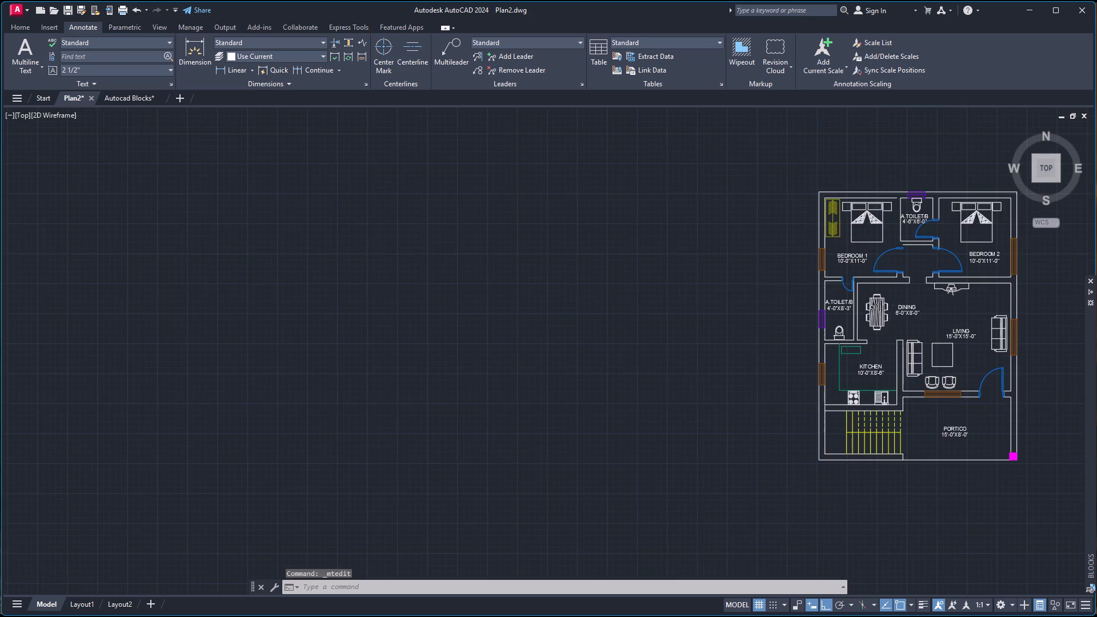
scroll(998, 382, up, 2)
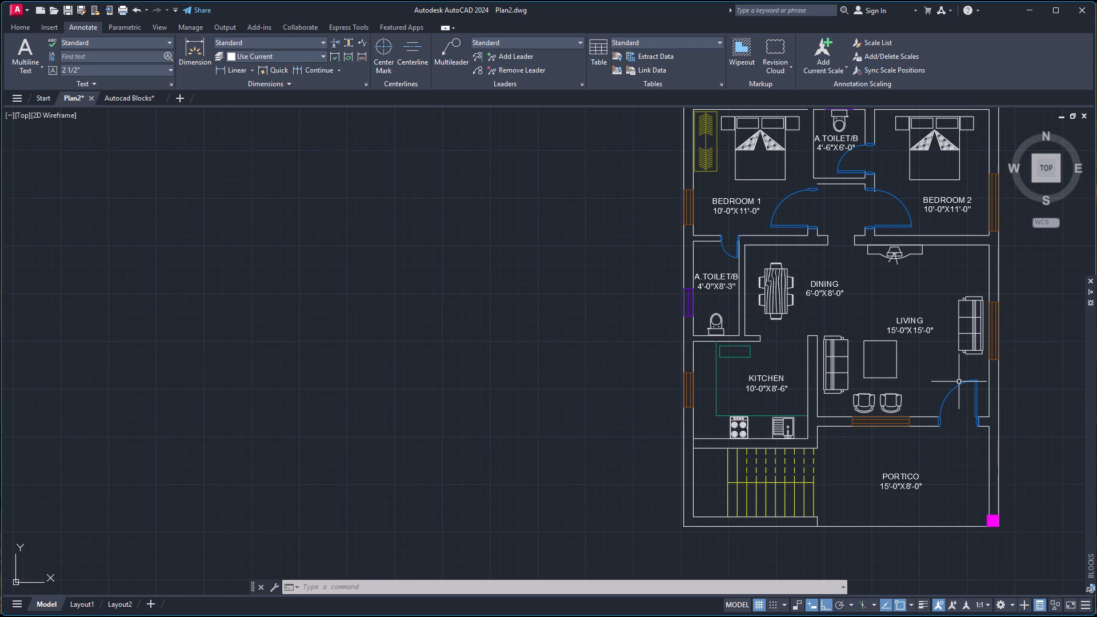
scroll(958, 382, down, 1)
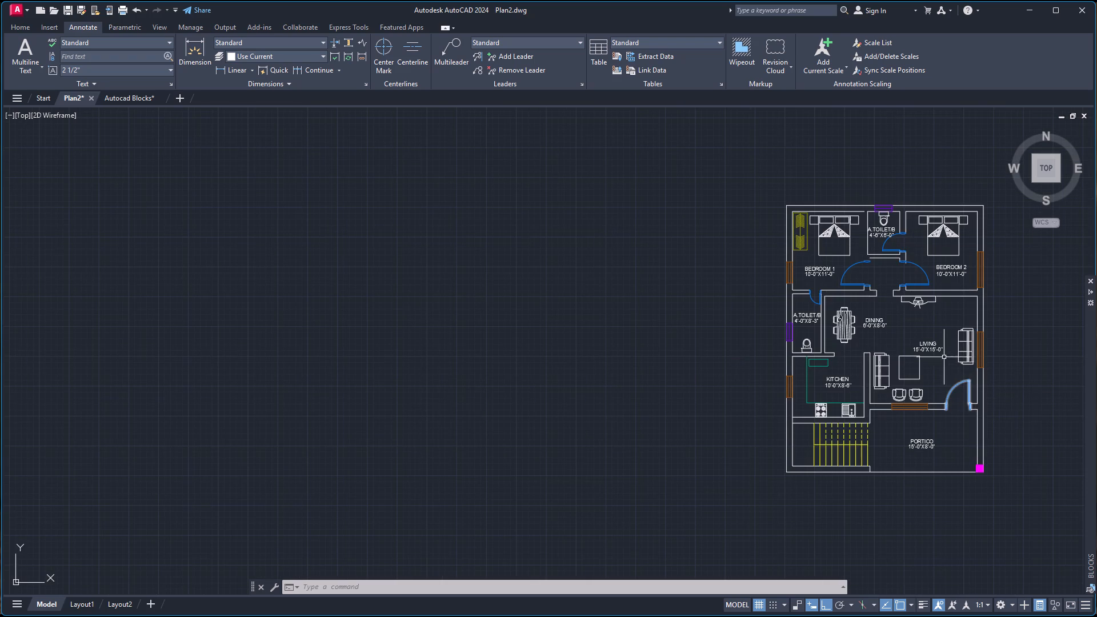
scroll(935, 316, up, 1)
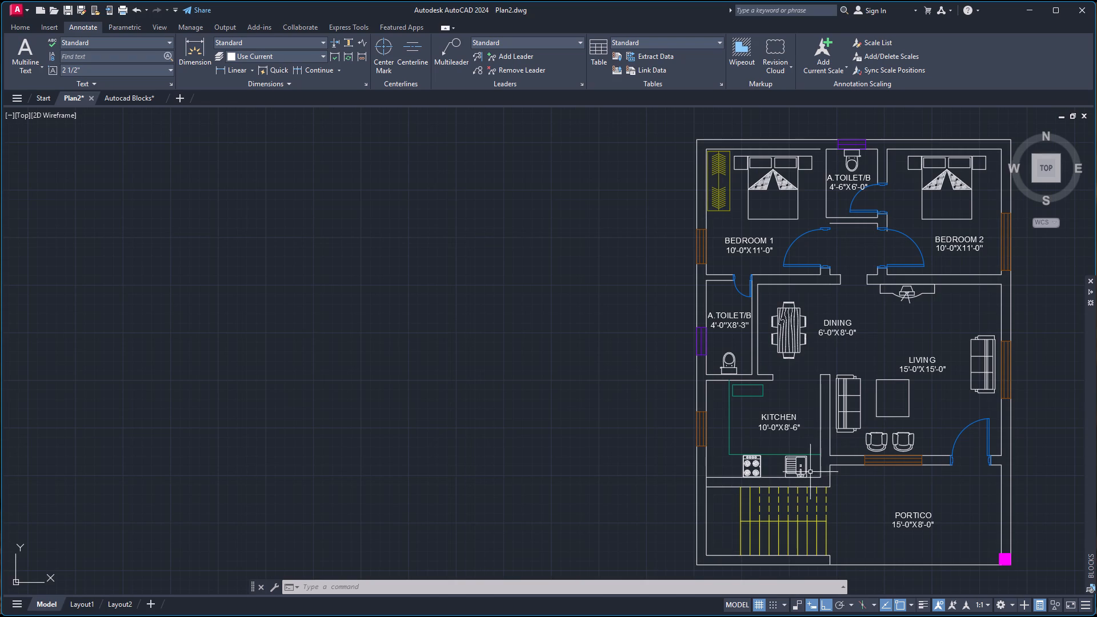
scroll(778, 487, up, 1)
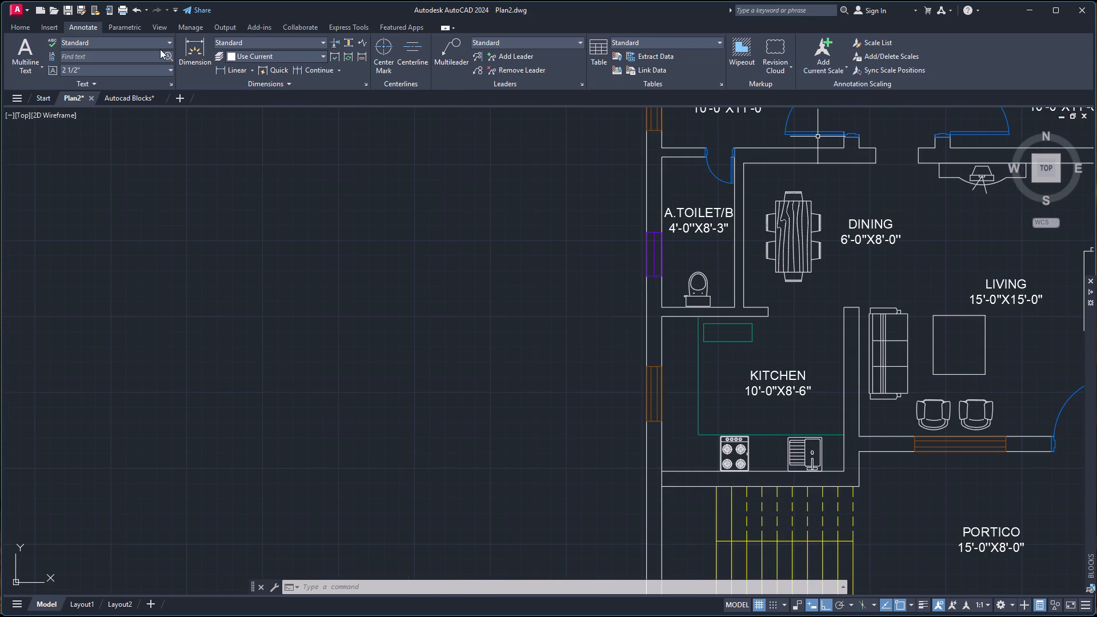
click(29, 27)
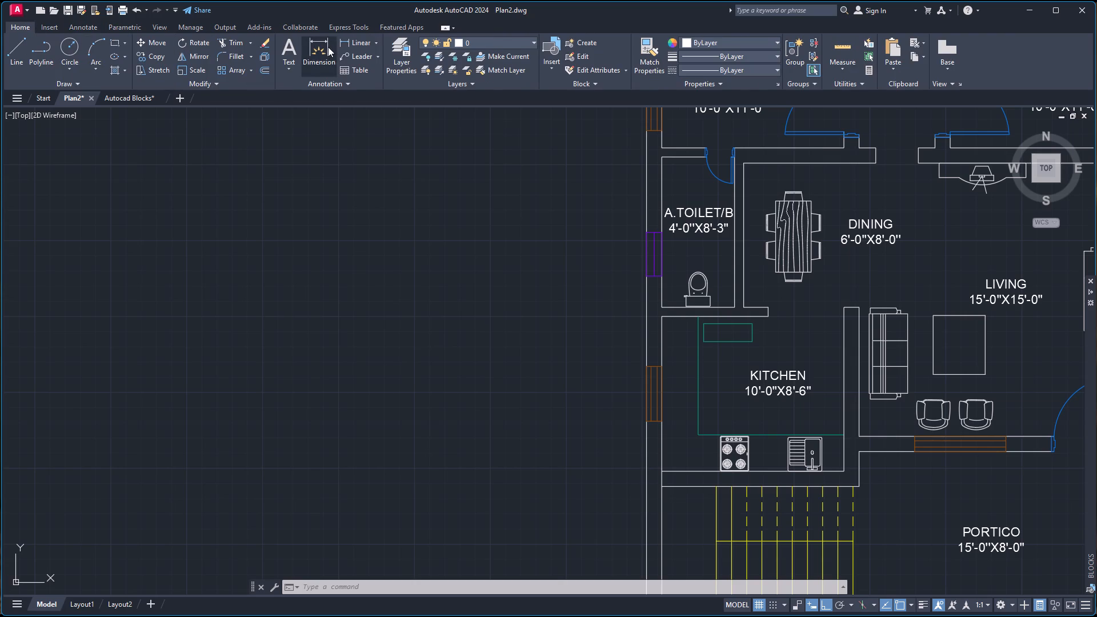
click(326, 47)
scroll(706, 360, down, 3)
scroll(732, 432, up, 3)
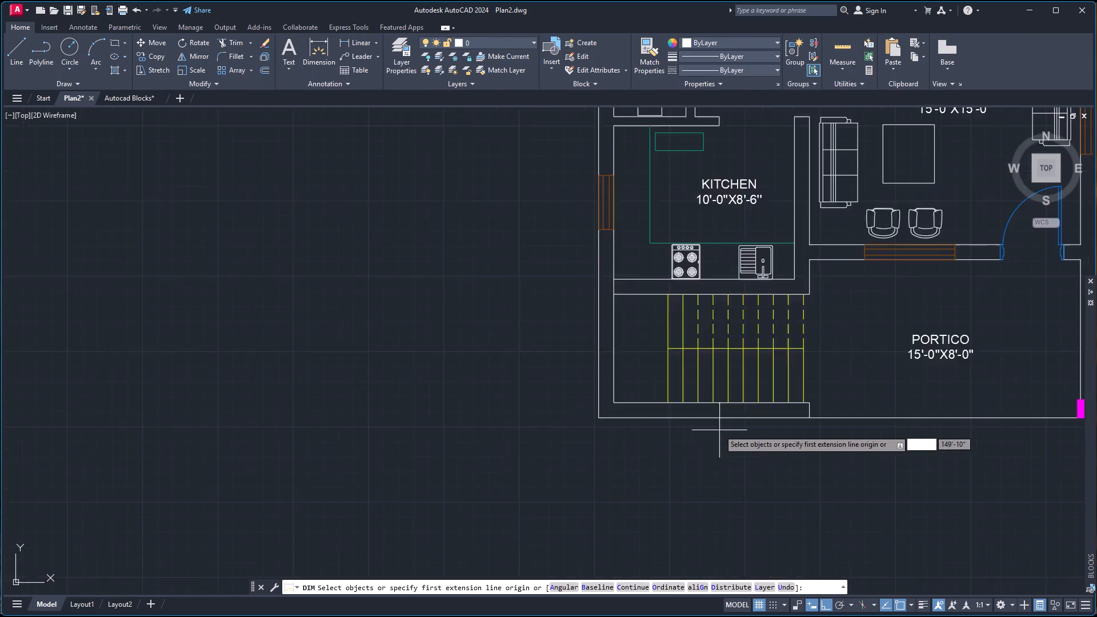
scroll(715, 429, up, 2)
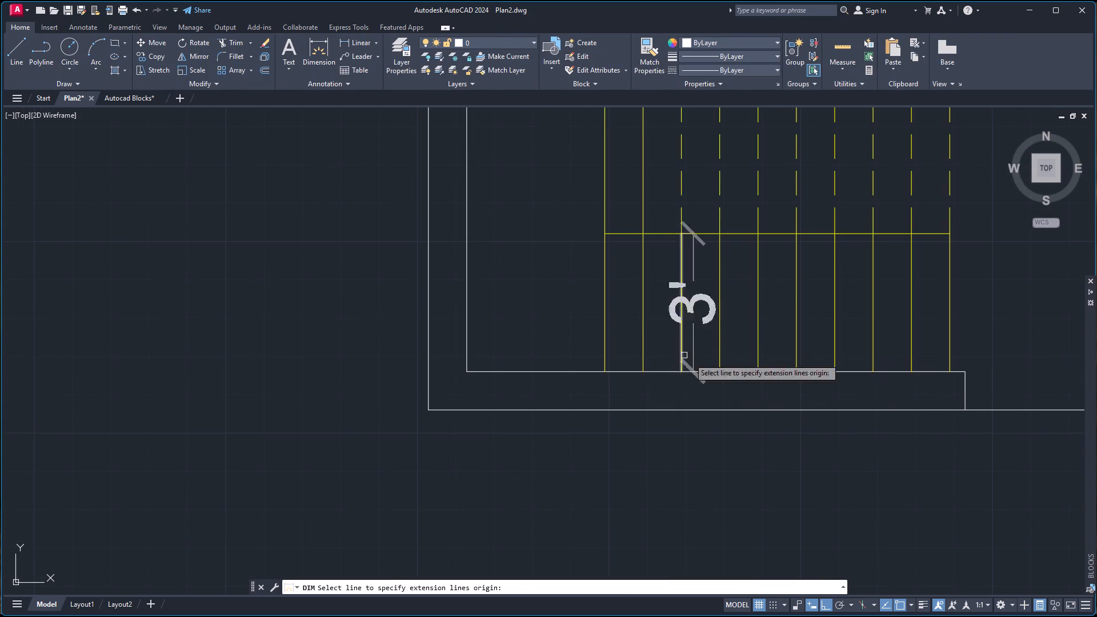
click(889, 370)
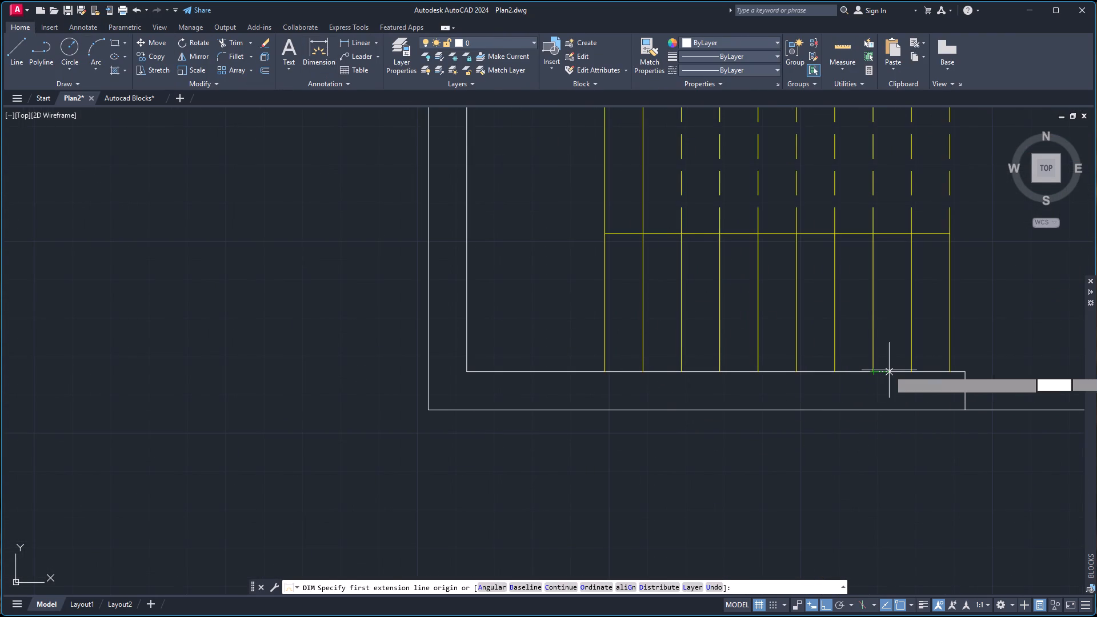
click(890, 234)
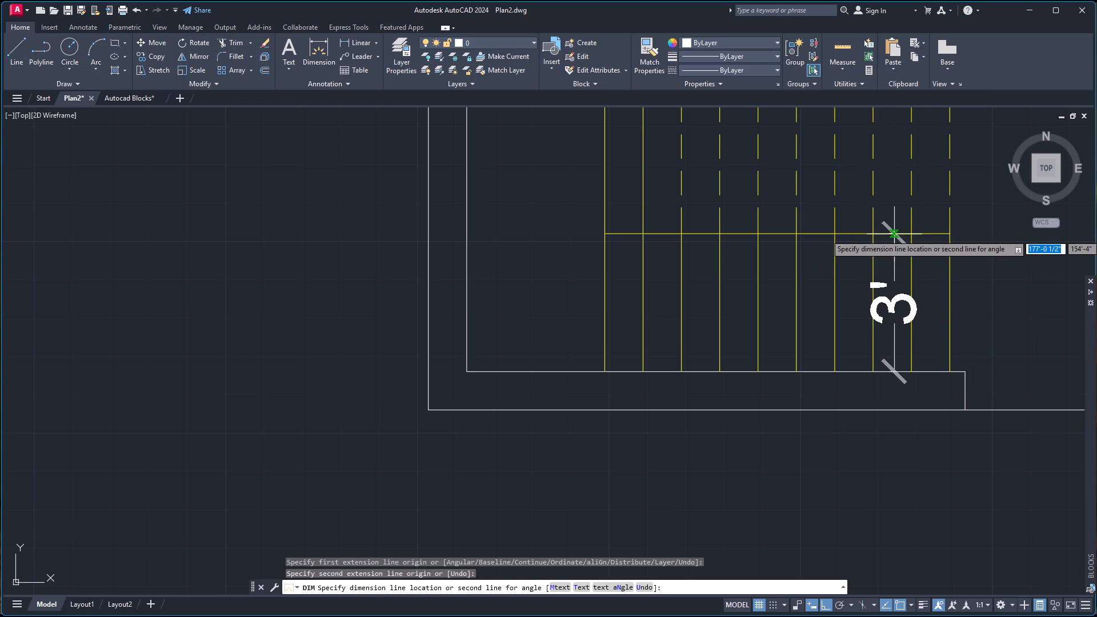
click(894, 234)
Dimension the upper stair flight's width from the kitchen-side wall line to the flight divider, placing the dimension within the first tread beside the landing.
scroll(755, 247, down, 3)
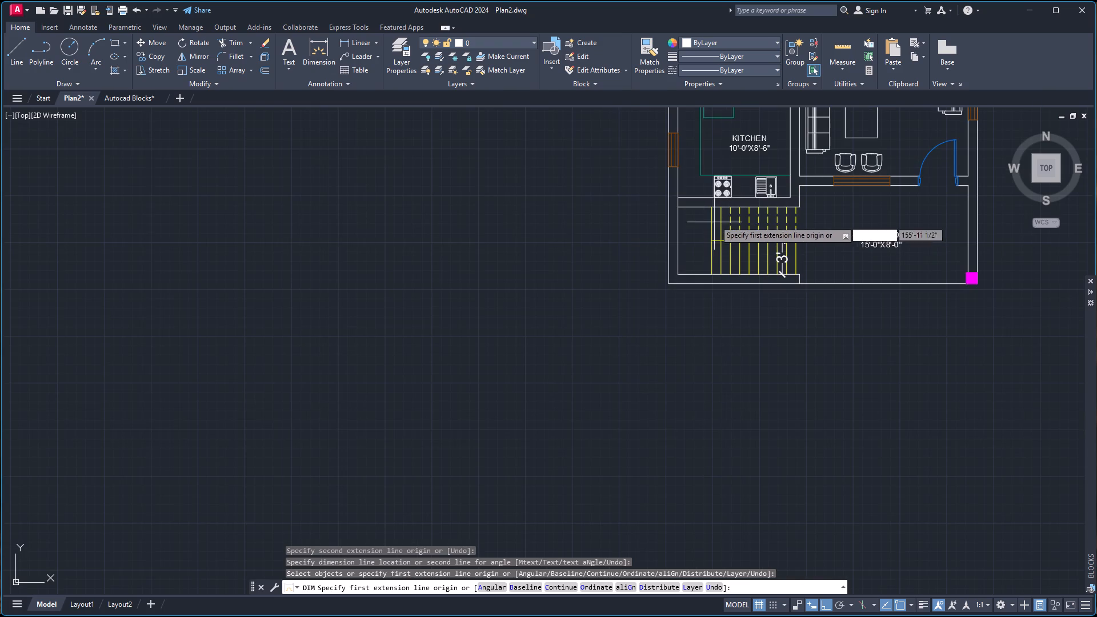
scroll(716, 200, up, 1)
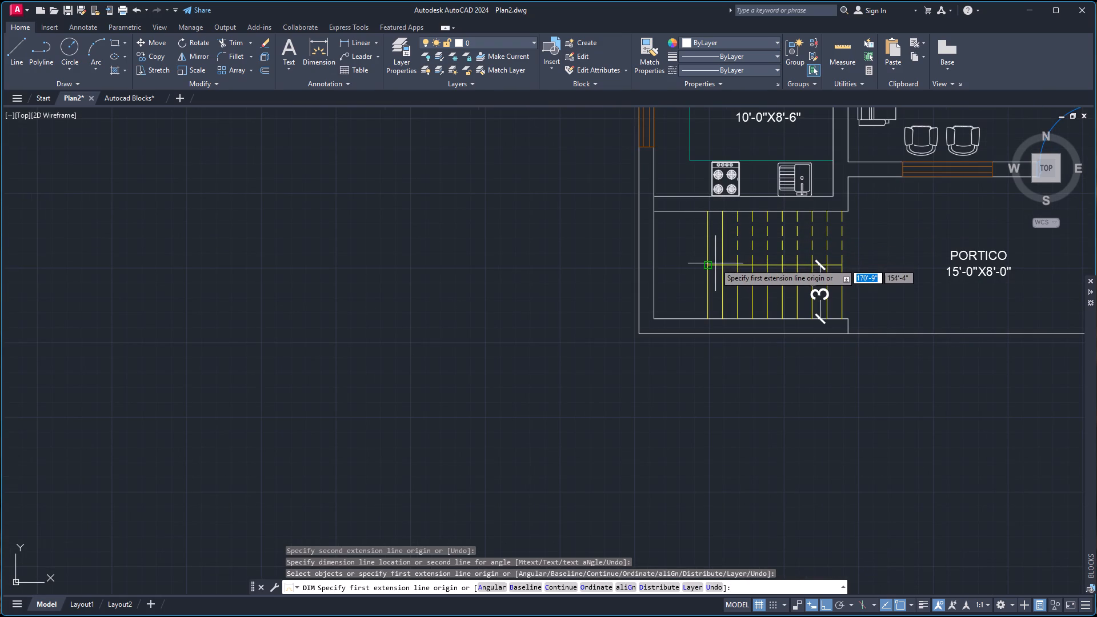
scroll(714, 267, up, 4)
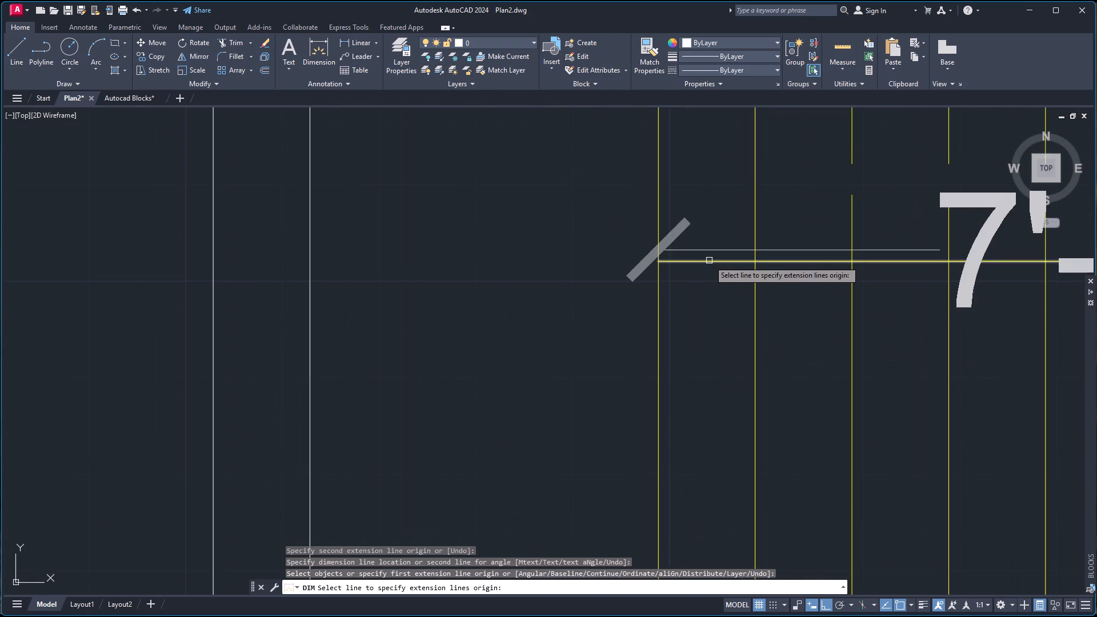
scroll(716, 203, down, 4)
scroll(706, 153, up, 3)
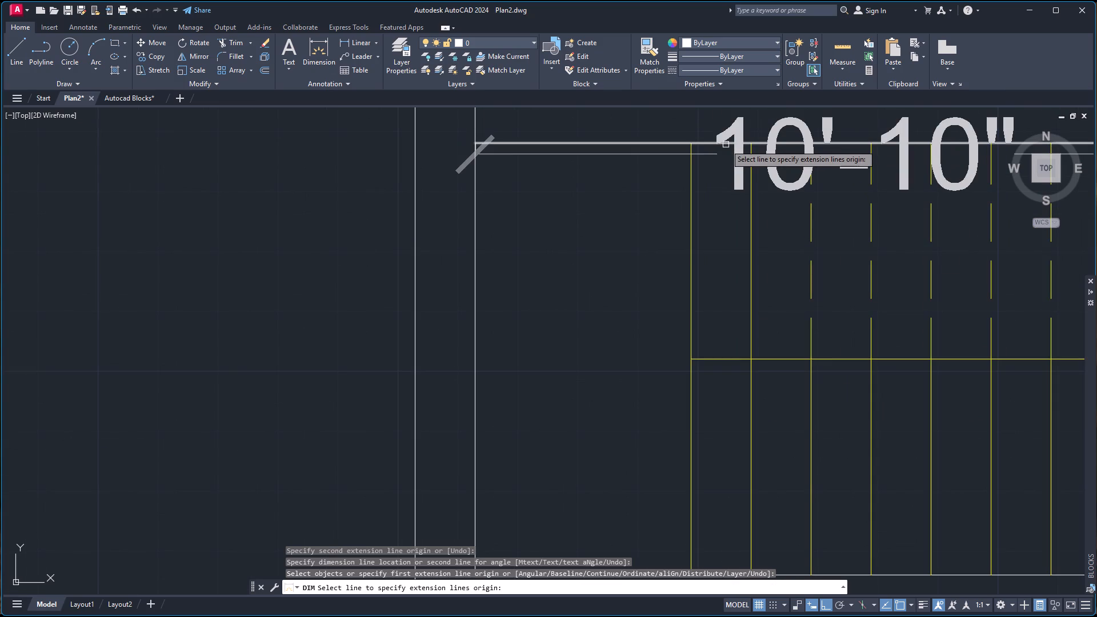
click(691, 145)
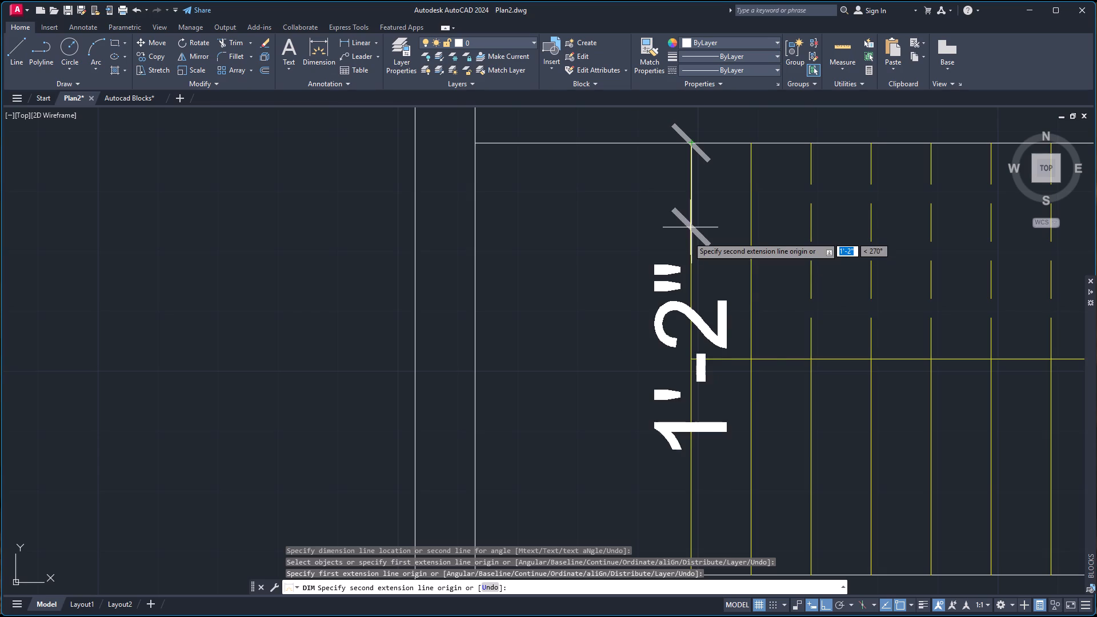
click(691, 359)
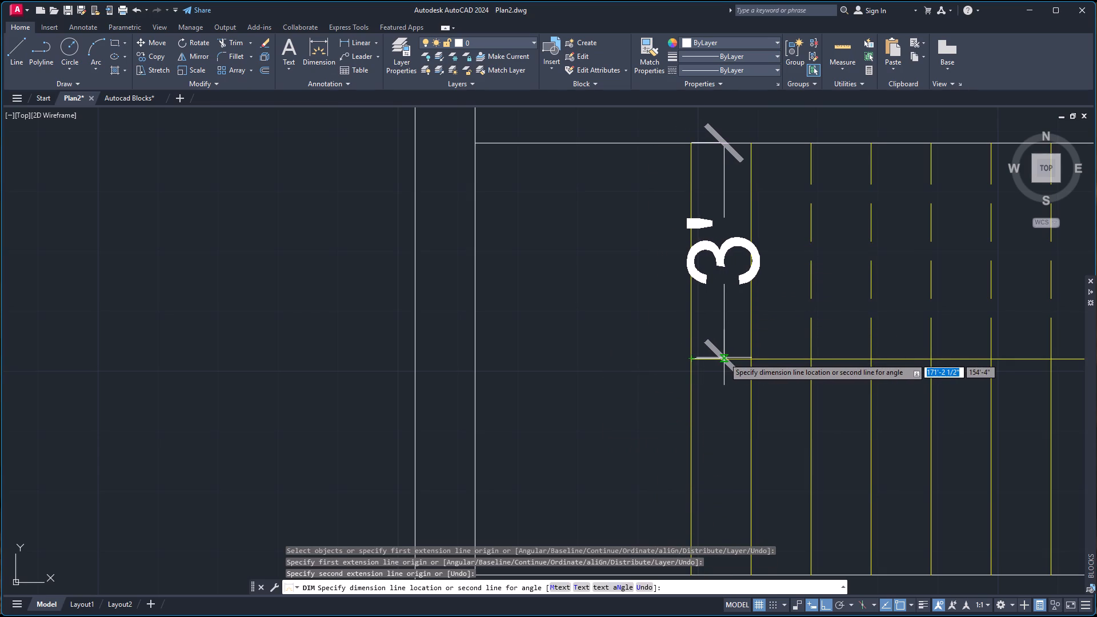
click(724, 358)
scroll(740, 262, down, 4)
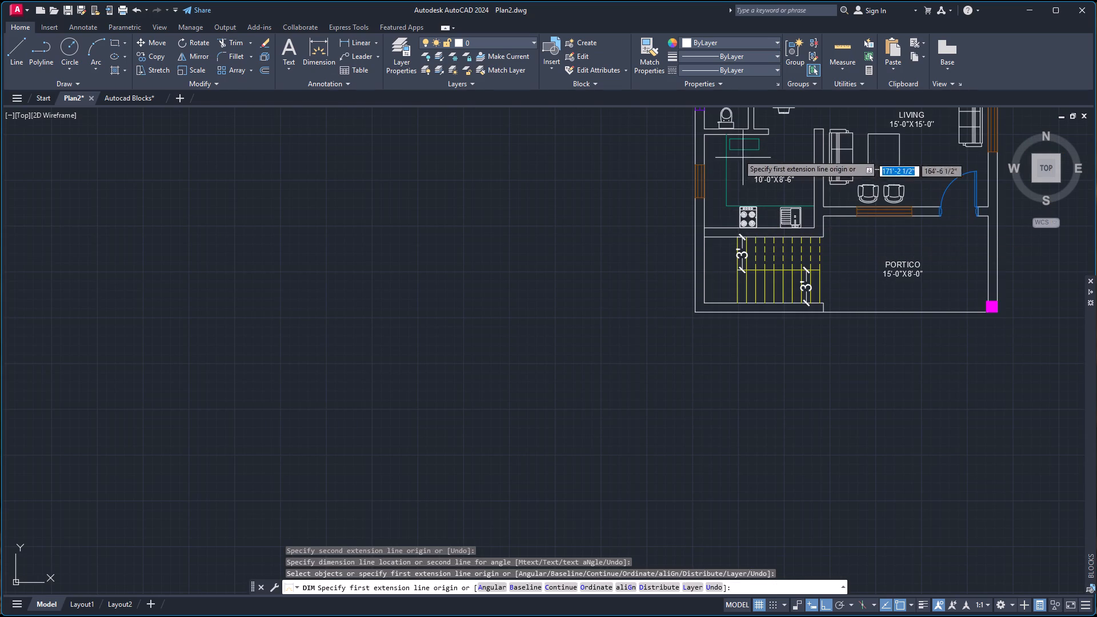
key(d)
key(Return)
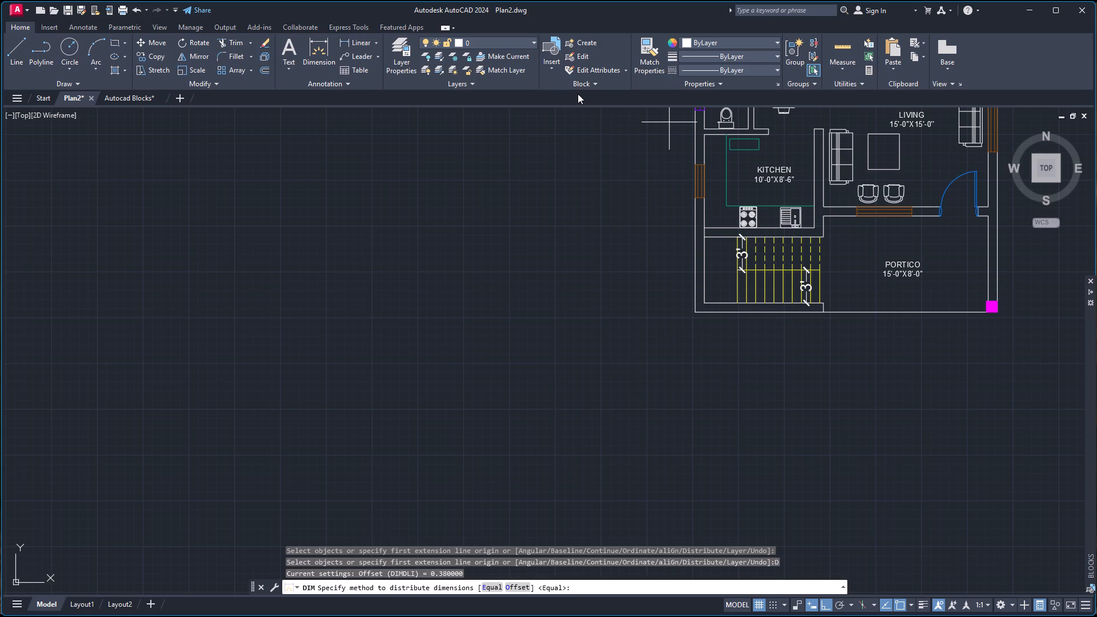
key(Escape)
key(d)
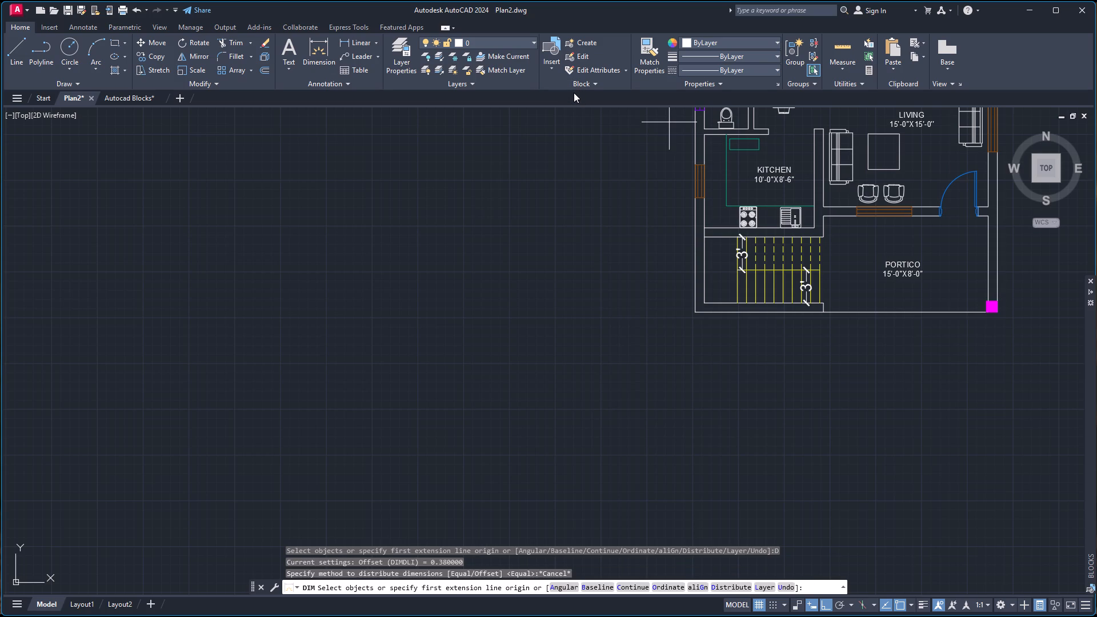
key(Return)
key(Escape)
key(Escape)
Modify the Standard dimension style to an arrow size of 3" and set it as the current style.
key(d)
key(Return)
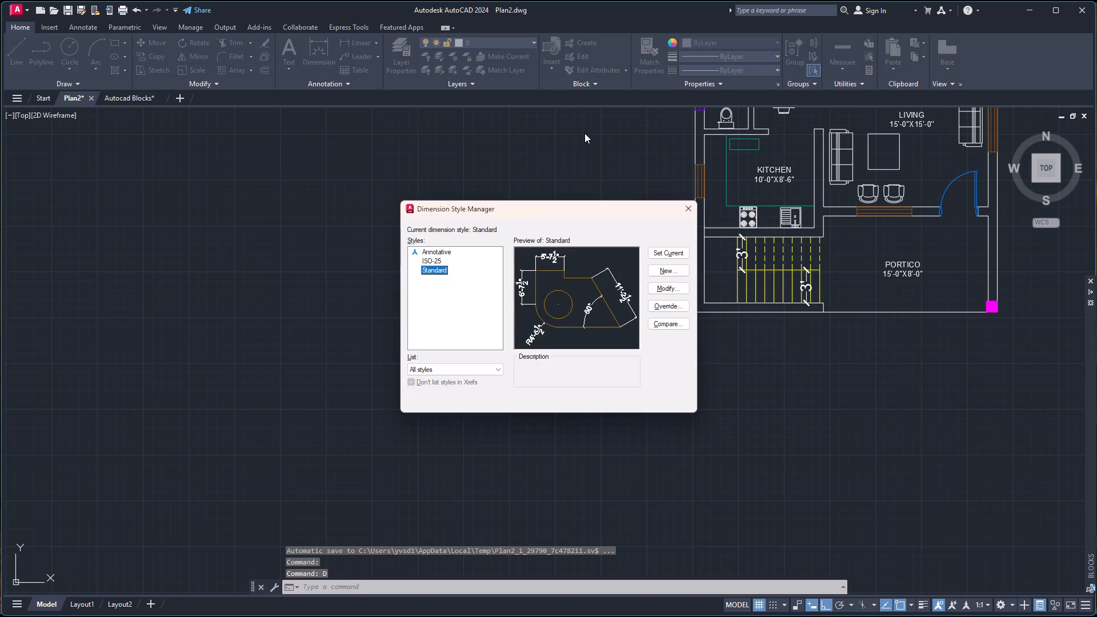
click(657, 287)
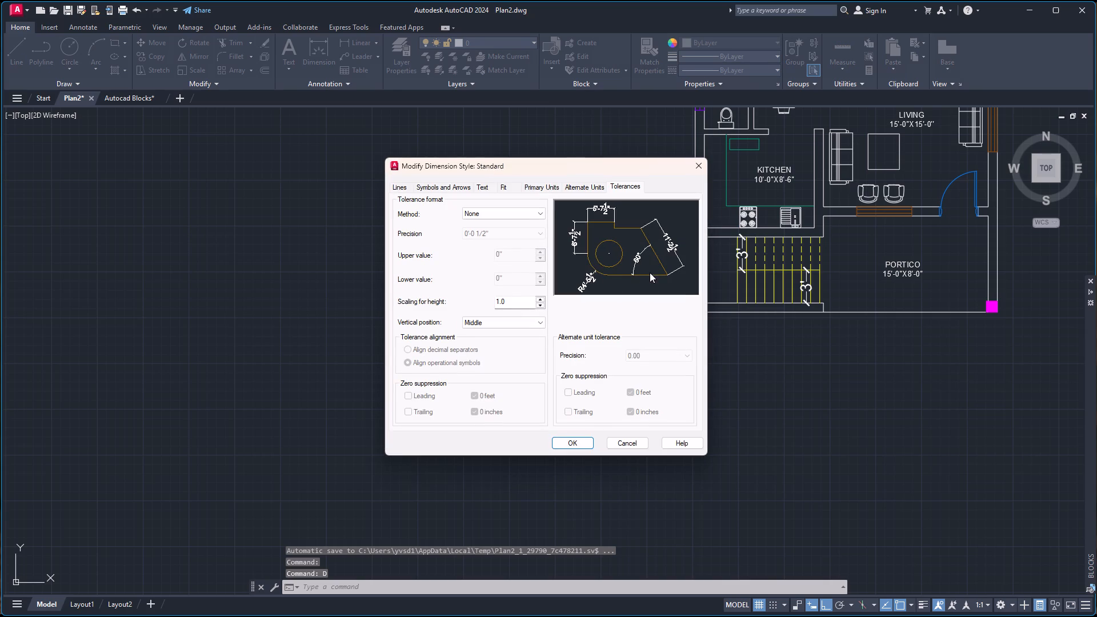
click(489, 190)
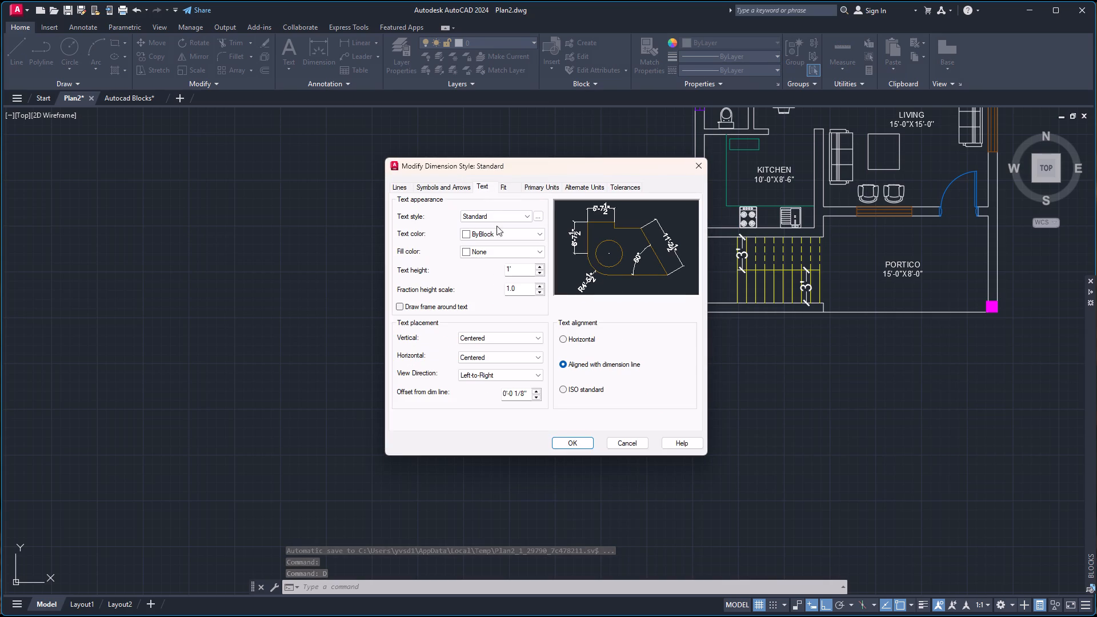
drag(526, 270, 475, 274)
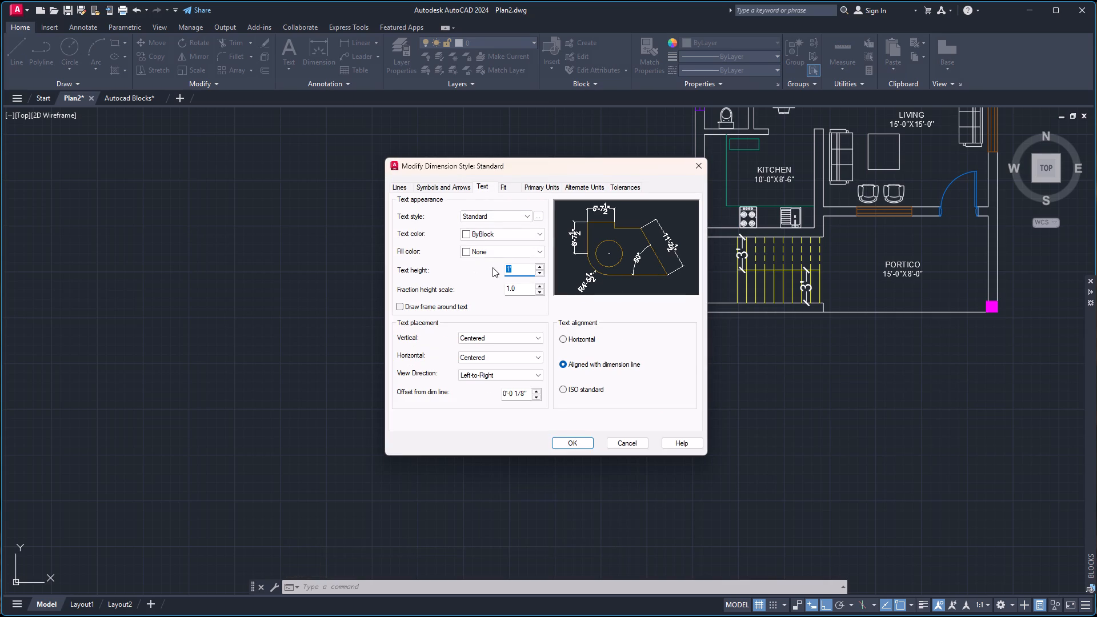
click(505, 190)
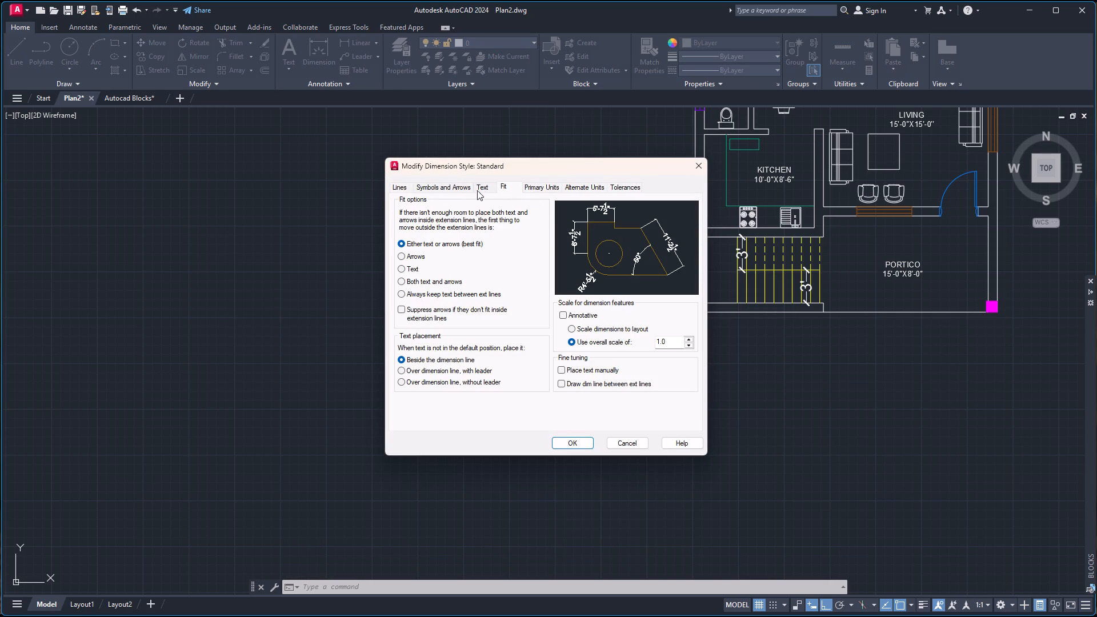
click(460, 187)
drag(415, 304, 366, 306)
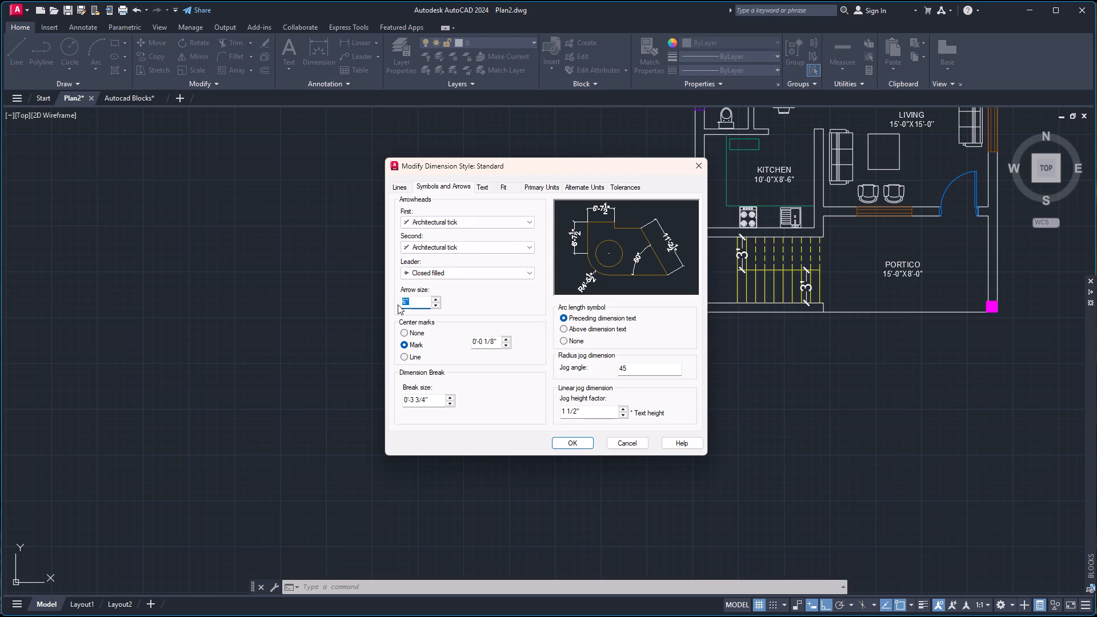
key(3)
key(Return)
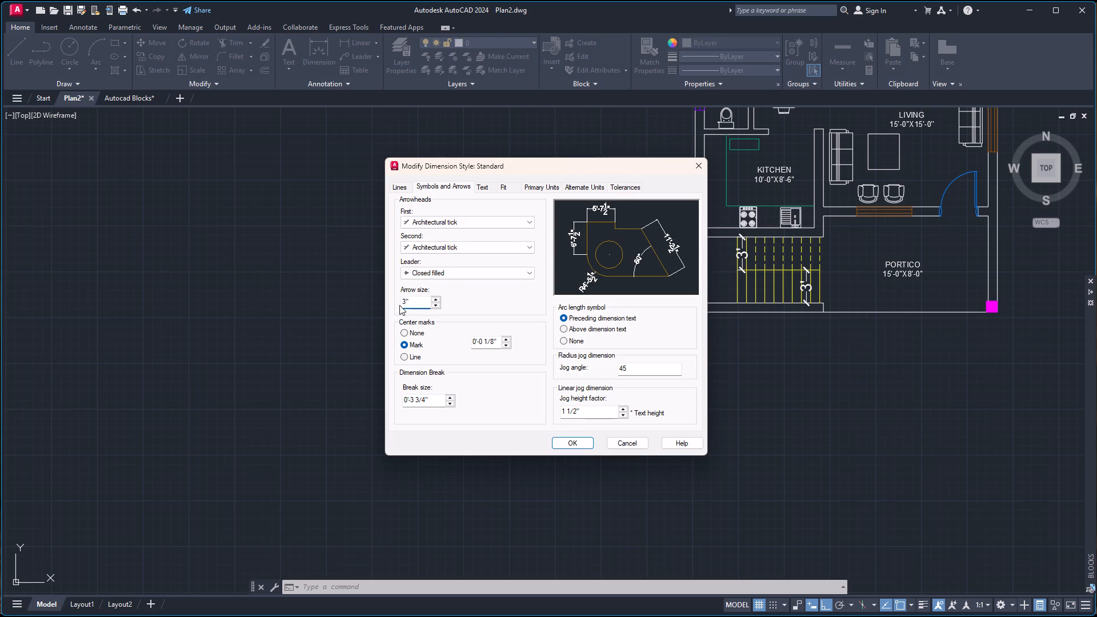
click(587, 443)
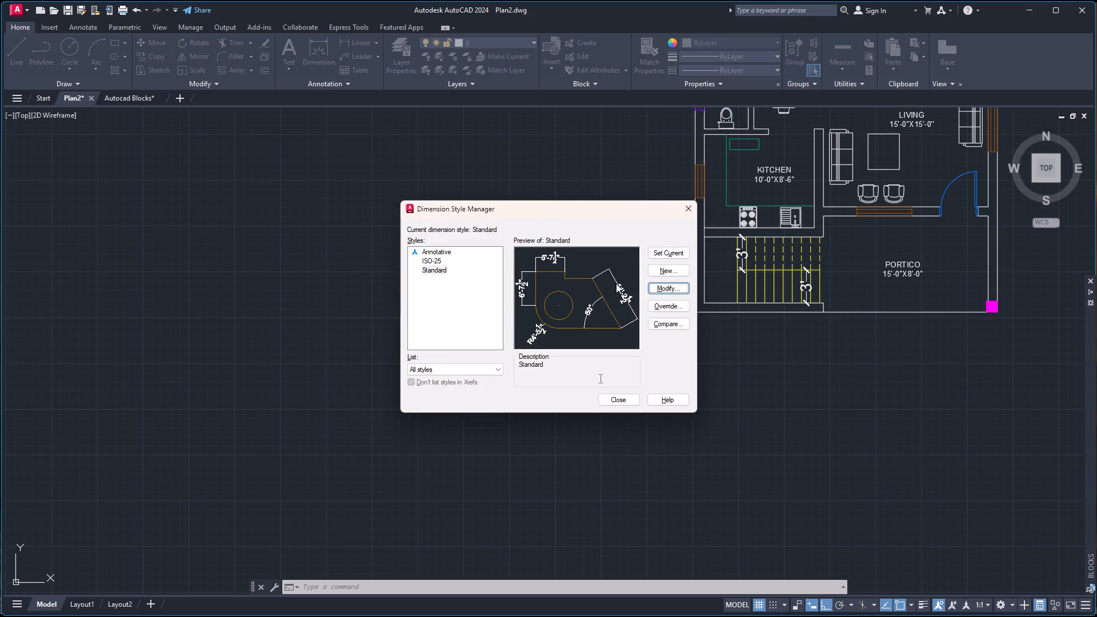
click(667, 252)
click(619, 402)
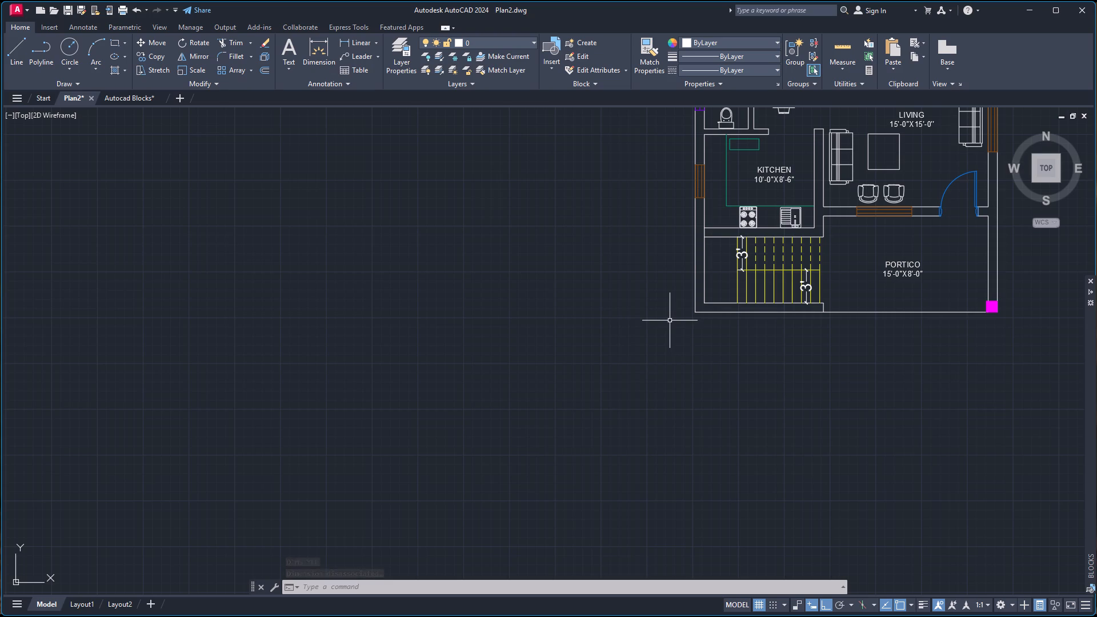
Dimension the landing's full width between the inner wall corners, placing the dimension just inside the outer wall.
scroll(670, 319, up, 2)
click(323, 57)
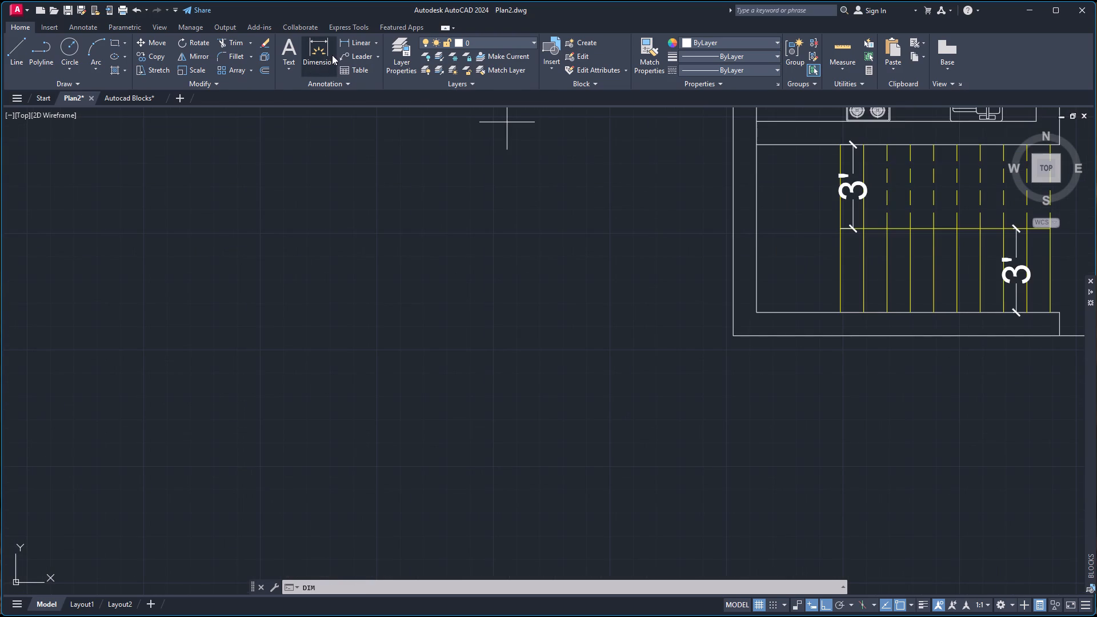
click(759, 311)
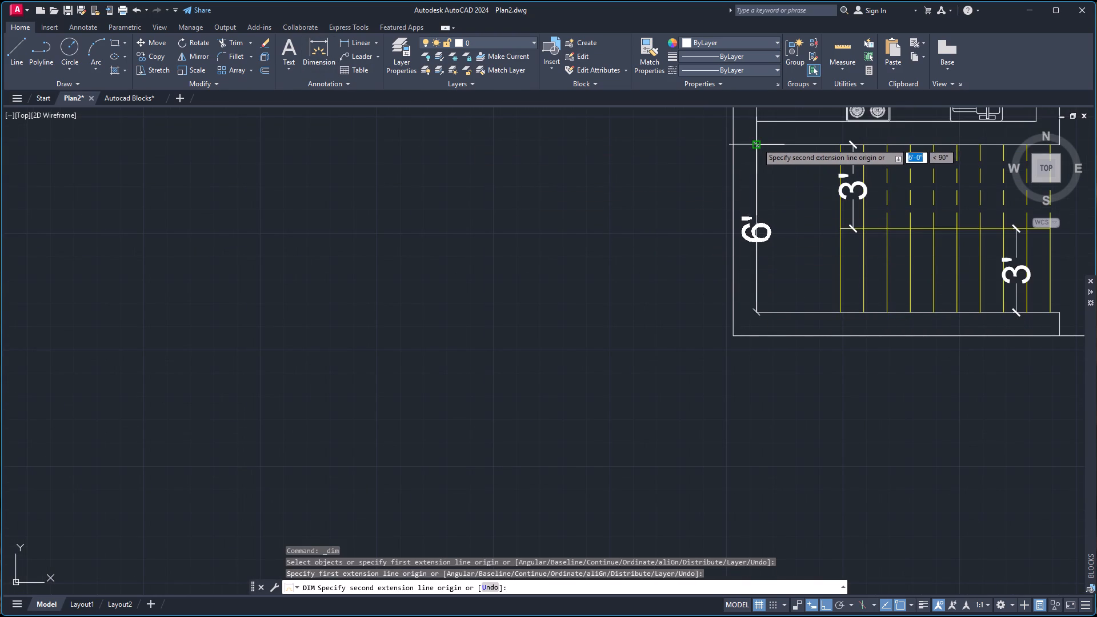
click(757, 144)
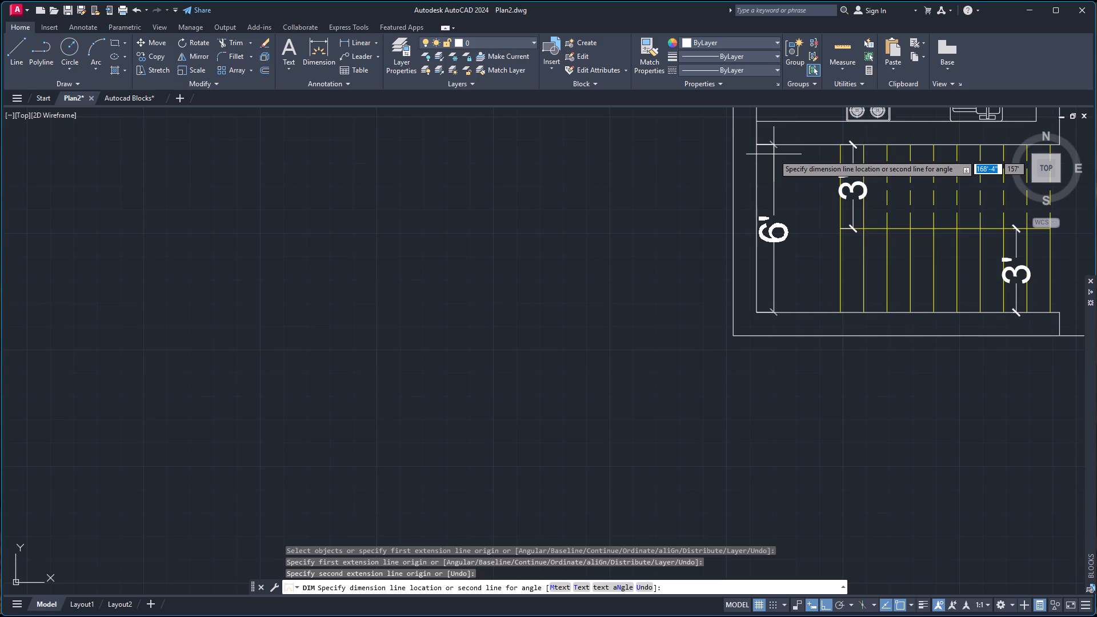
click(774, 154)
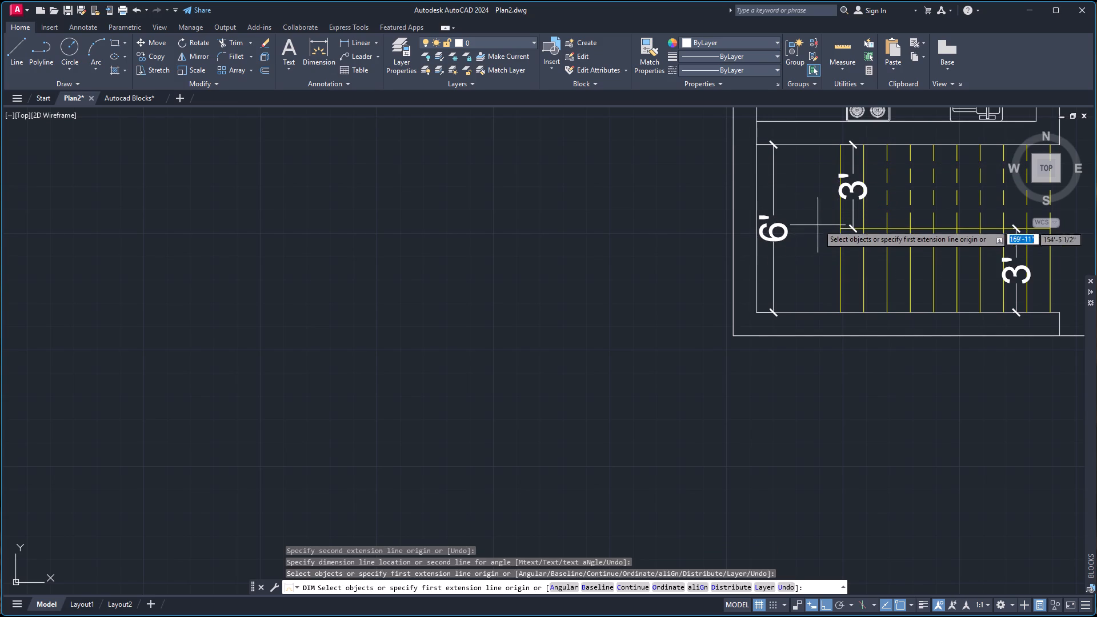
Dimension the landing's depth from the flight divider's end to the inner wall line, placing the dimension just below the divider.
click(840, 230)
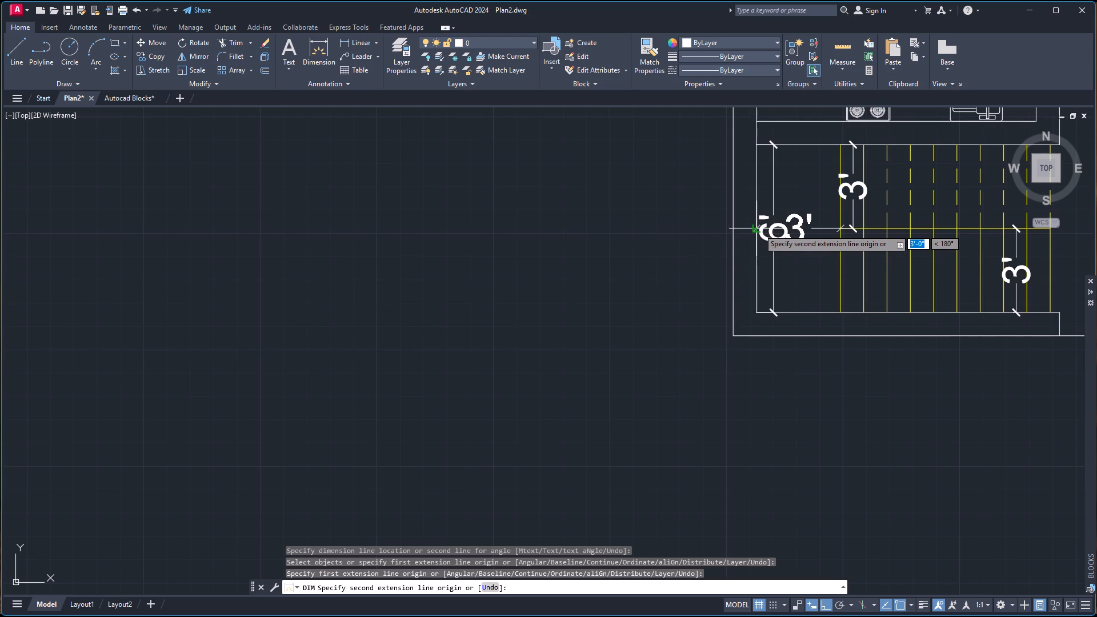
click(758, 229)
click(772, 252)
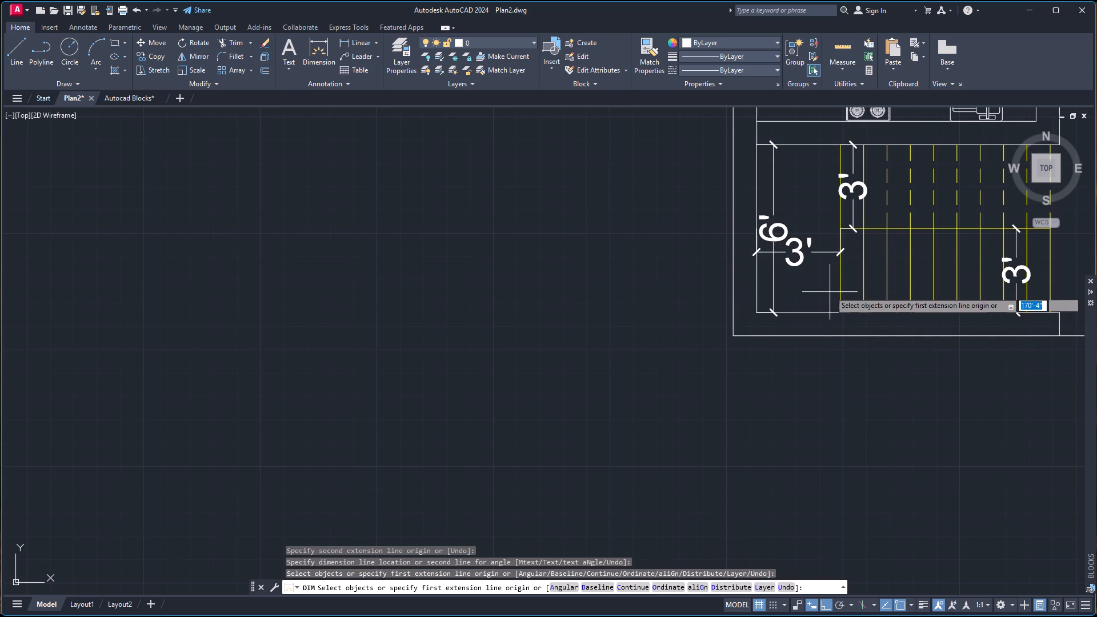
key(Escape)
Dimension one tread's depth between two adjacent tread lines near the middle of the lower flight, just below the divider.
scroll(890, 211, down, 3)
scroll(927, 144, down, 2)
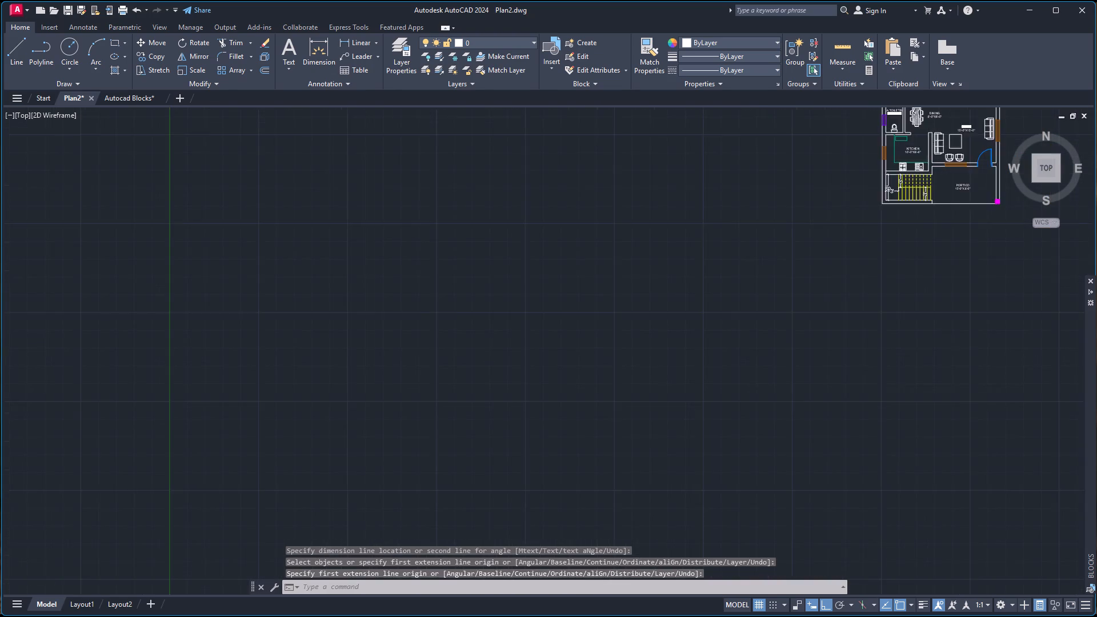
scroll(942, 125, down, 4)
scroll(956, 112, up, 4)
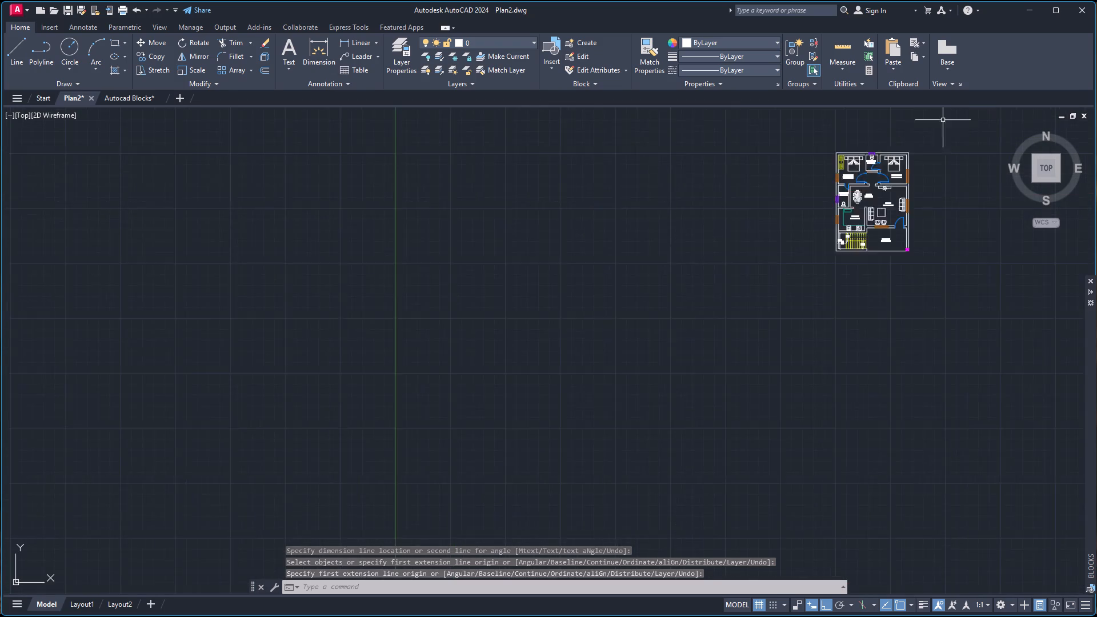
scroll(939, 127, up, 1)
scroll(798, 300, up, 4)
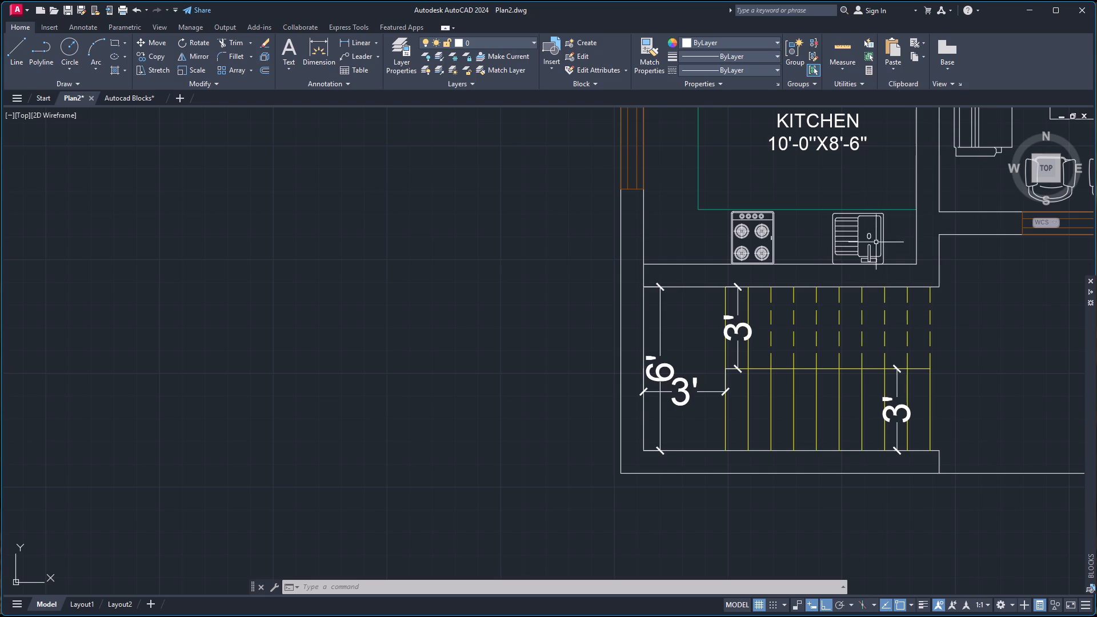
click(326, 50)
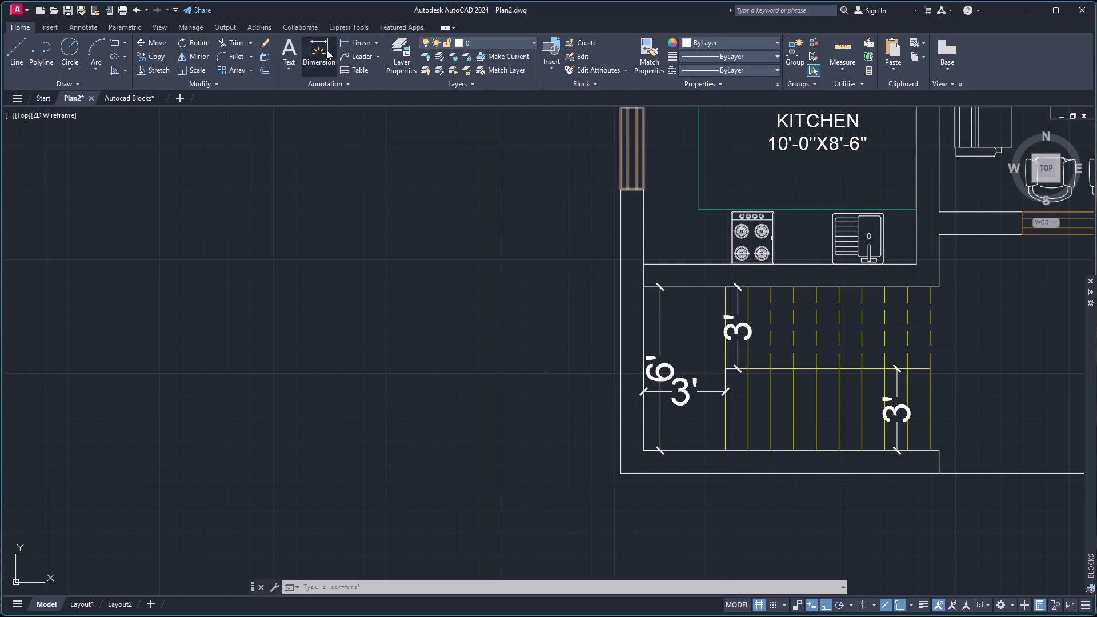
click(792, 394)
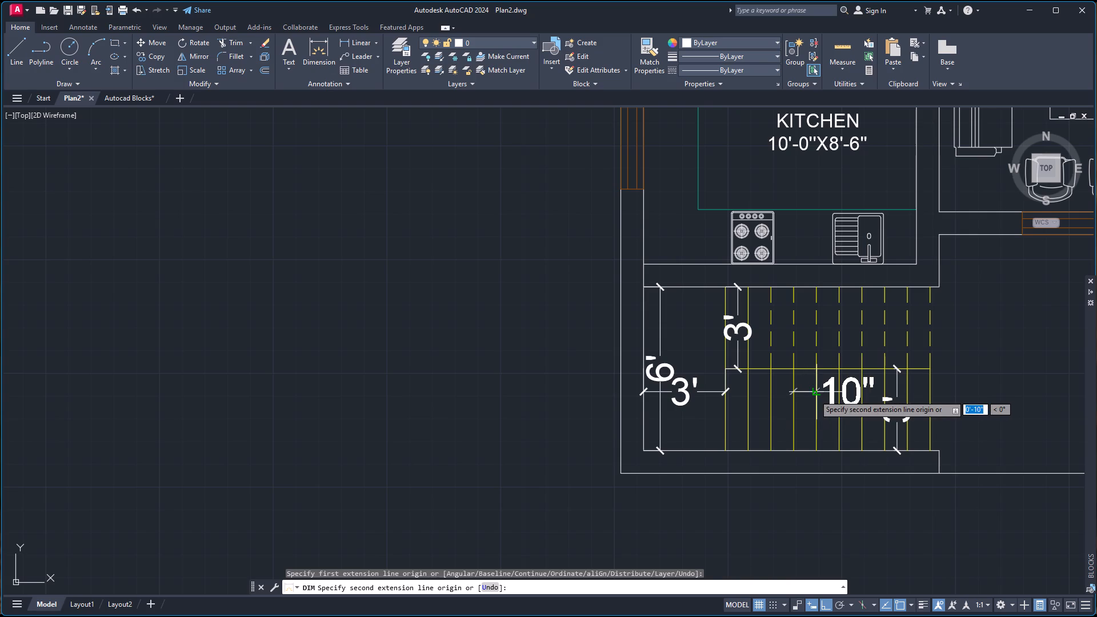
click(814, 395)
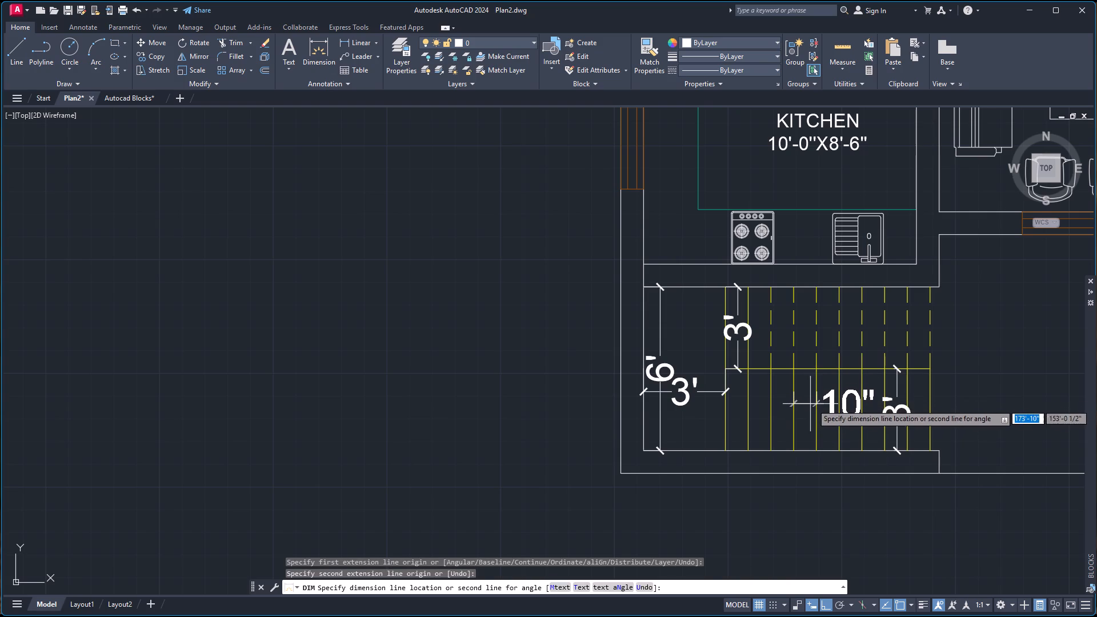
click(813, 390)
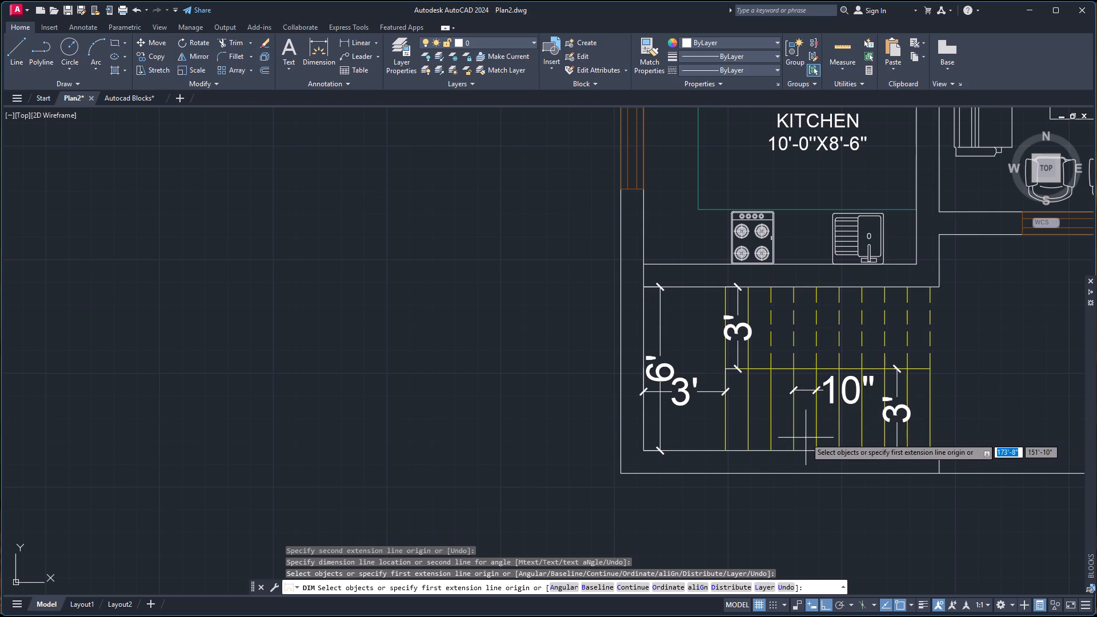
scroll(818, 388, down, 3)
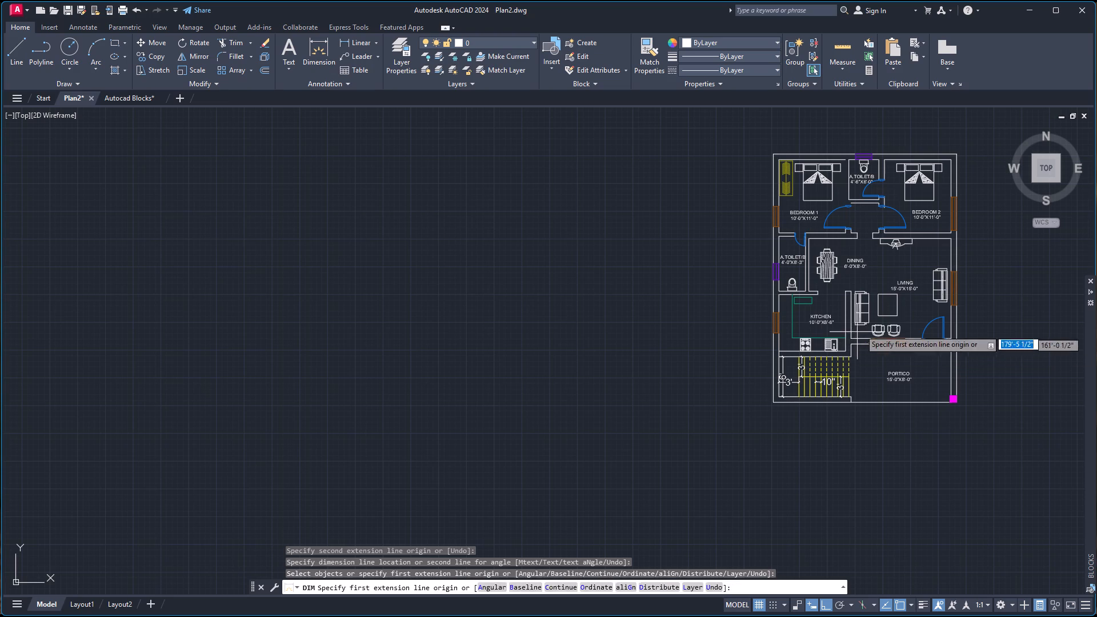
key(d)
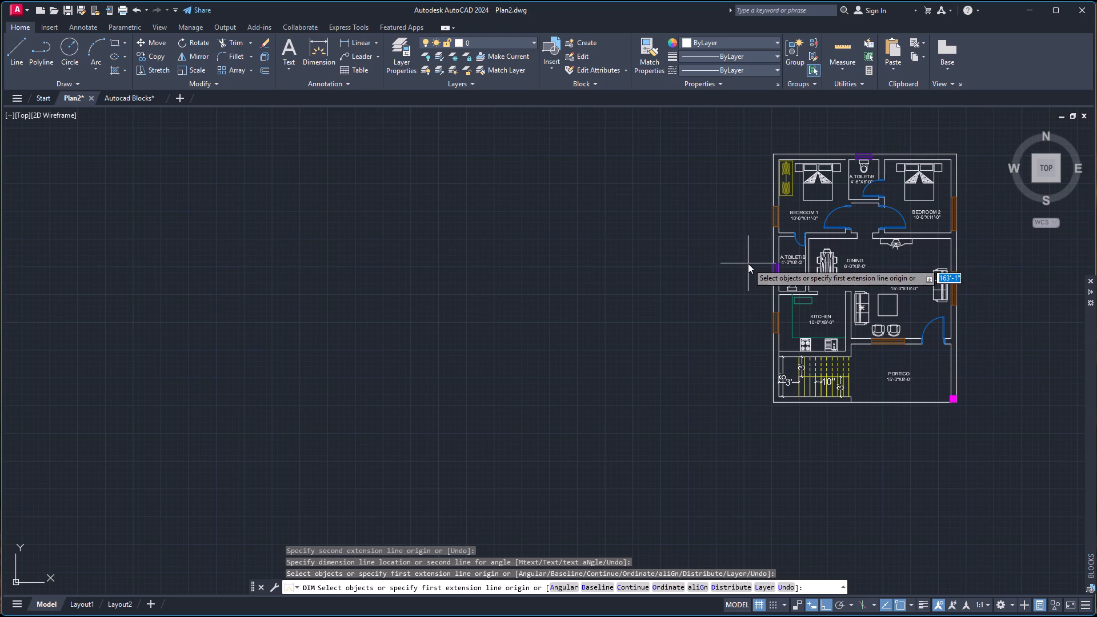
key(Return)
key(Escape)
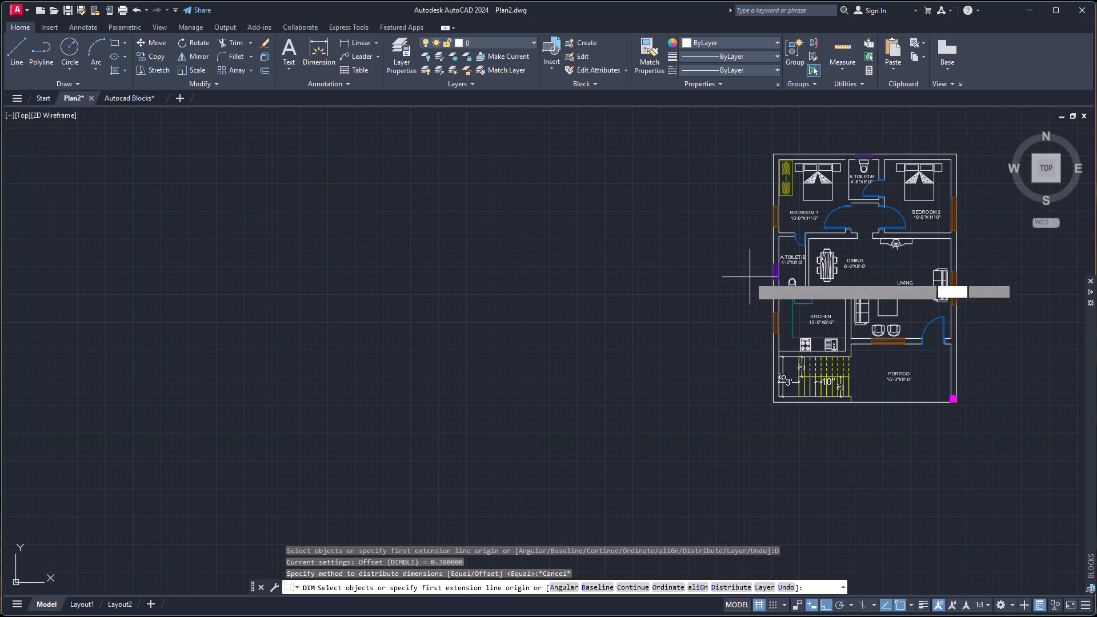
Modify the Standard dimension style to a text height of 8" and set it as the current style.
key(Escape)
key(d)
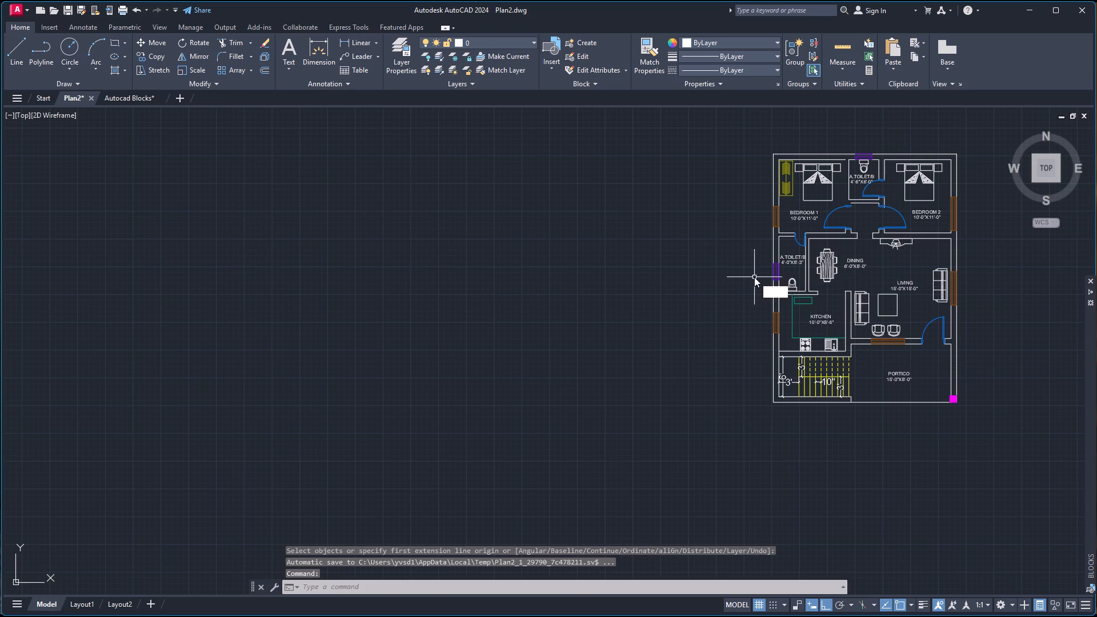
key(Return)
click(681, 282)
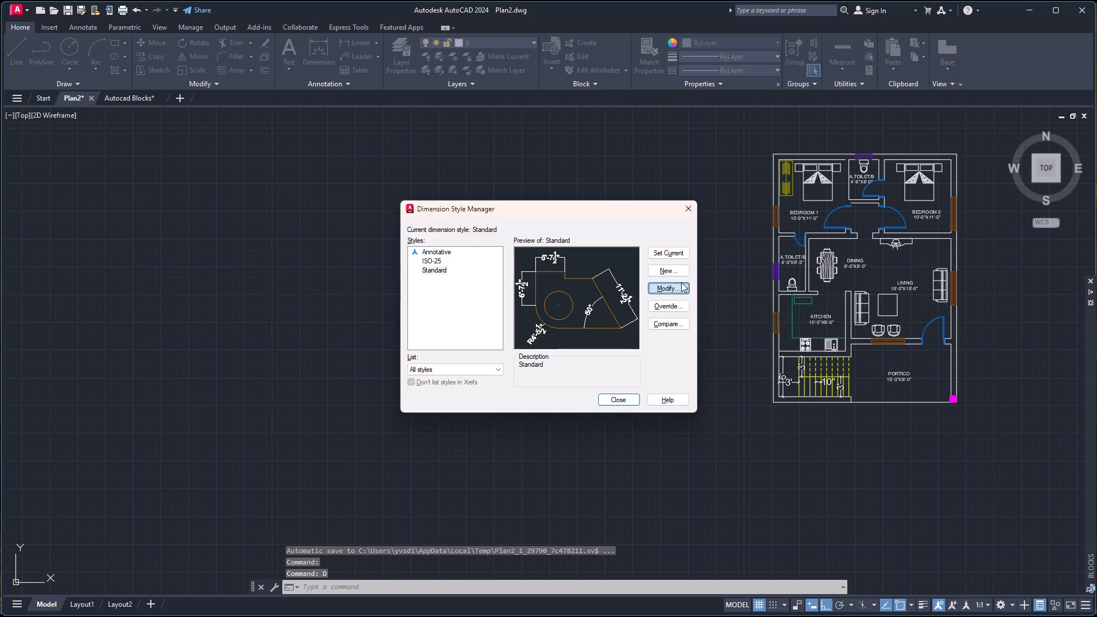
click(483, 189)
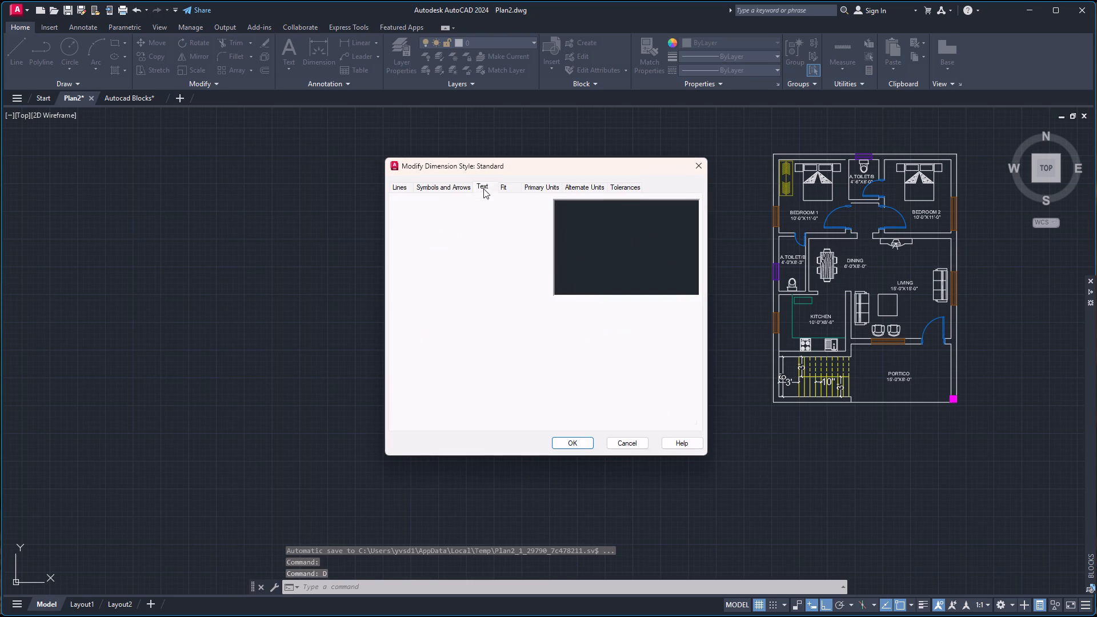
drag(519, 267, 452, 274)
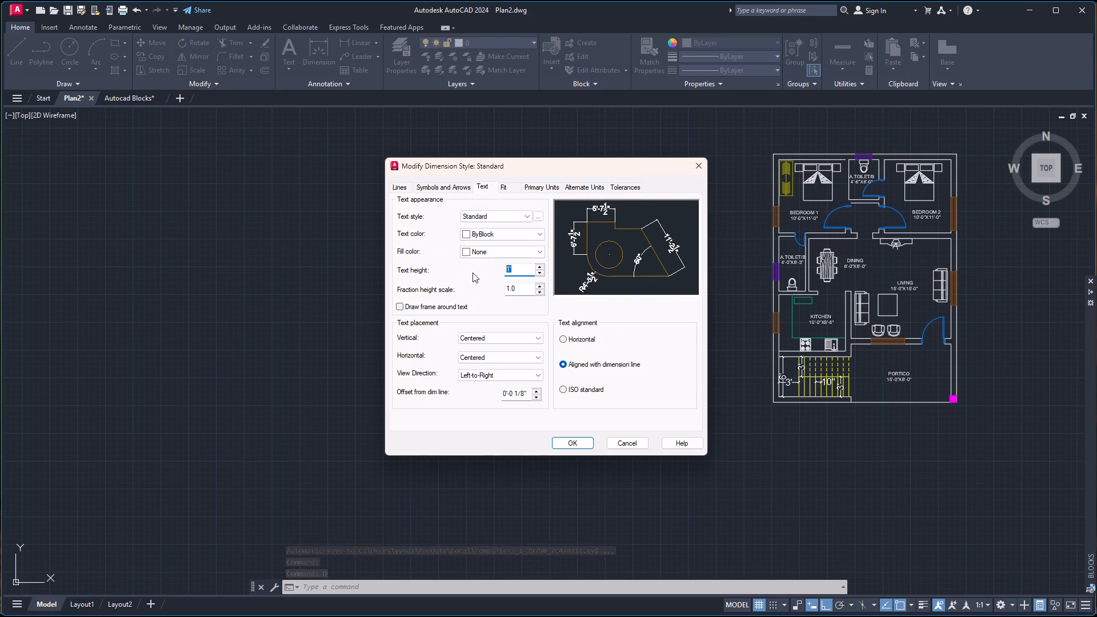
key(8)
key(Return)
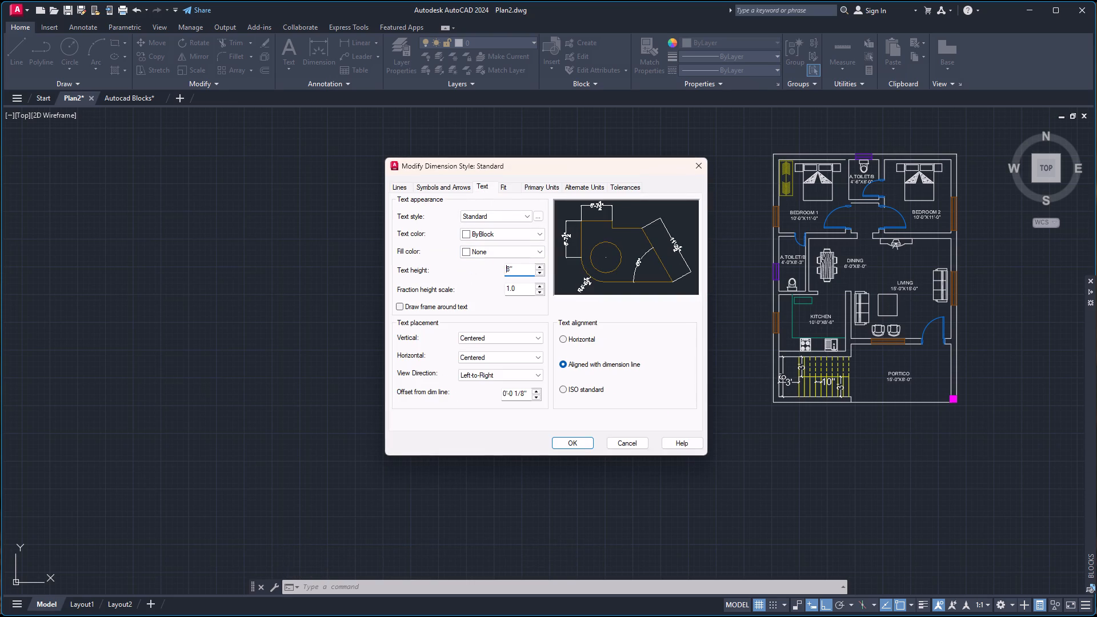
click(578, 447)
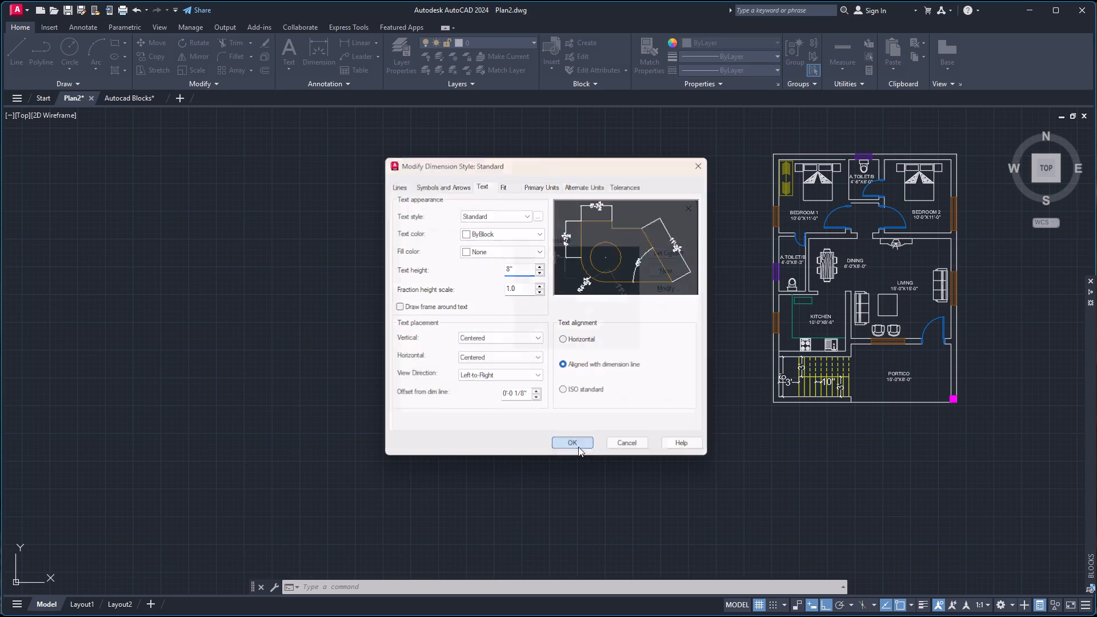
click(678, 253)
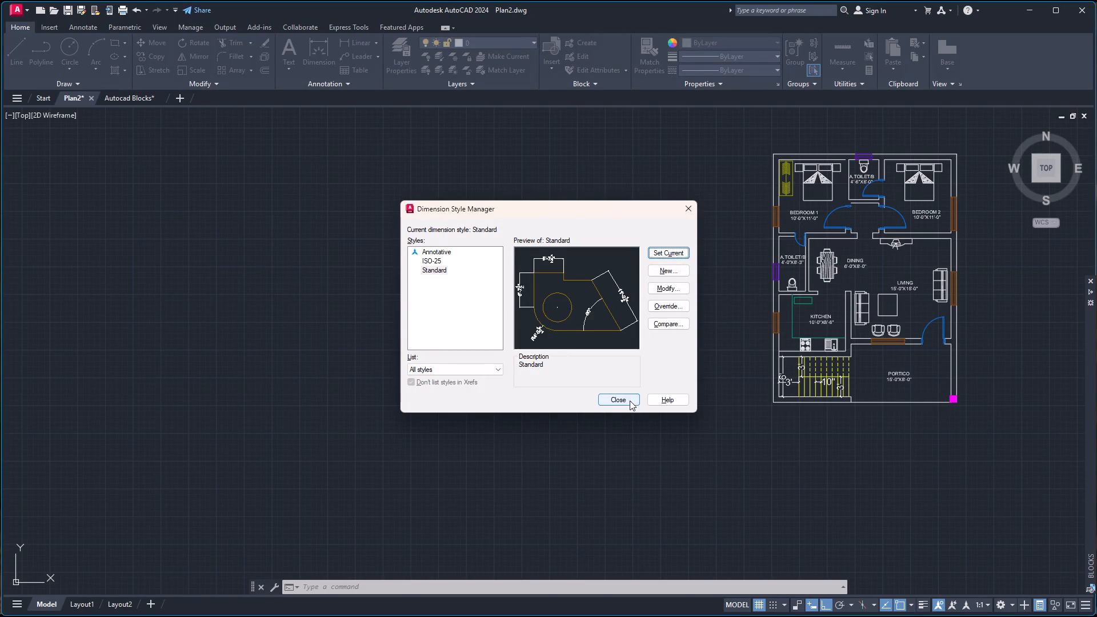
click(629, 401)
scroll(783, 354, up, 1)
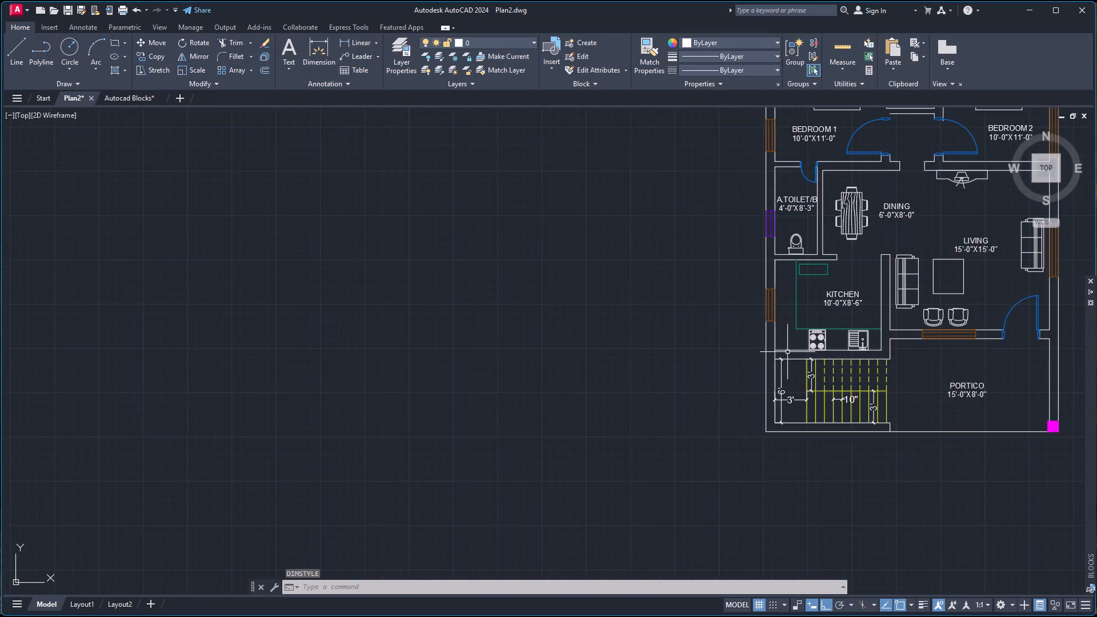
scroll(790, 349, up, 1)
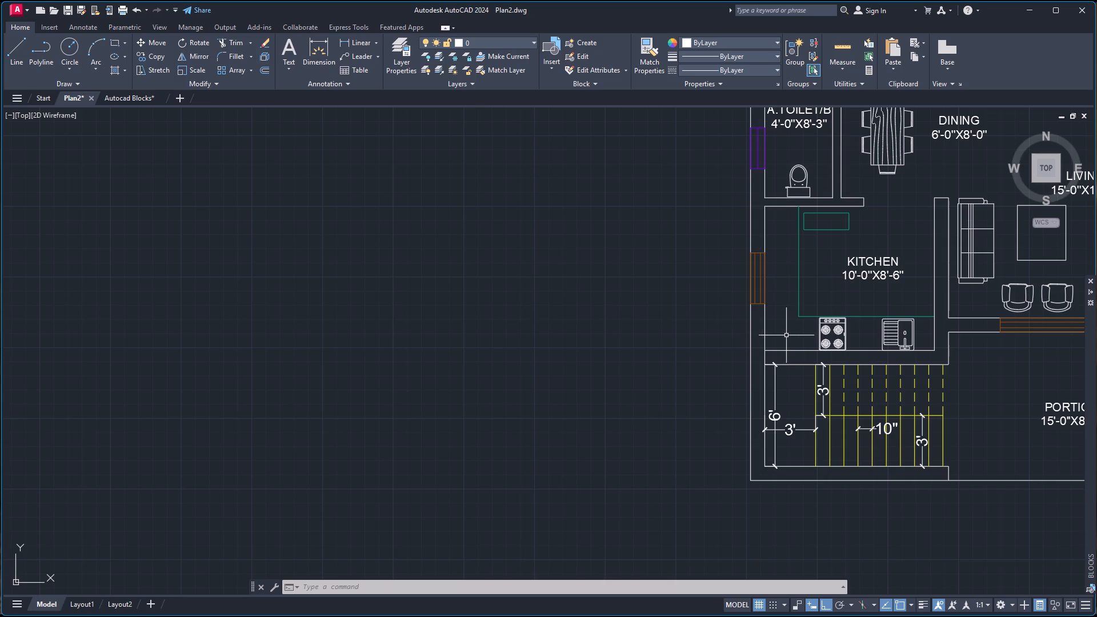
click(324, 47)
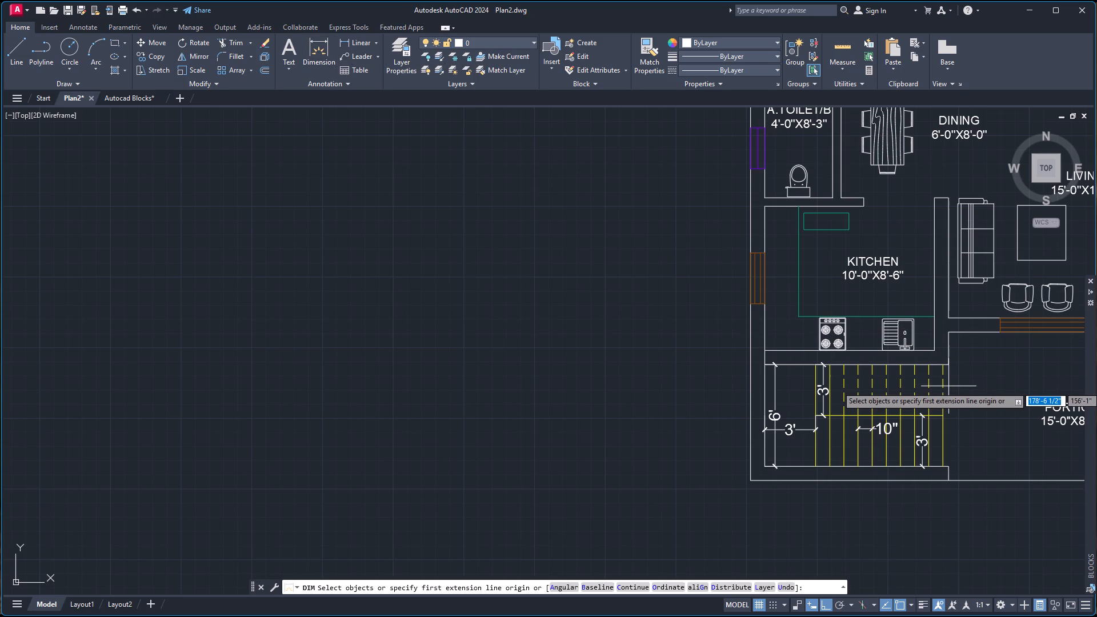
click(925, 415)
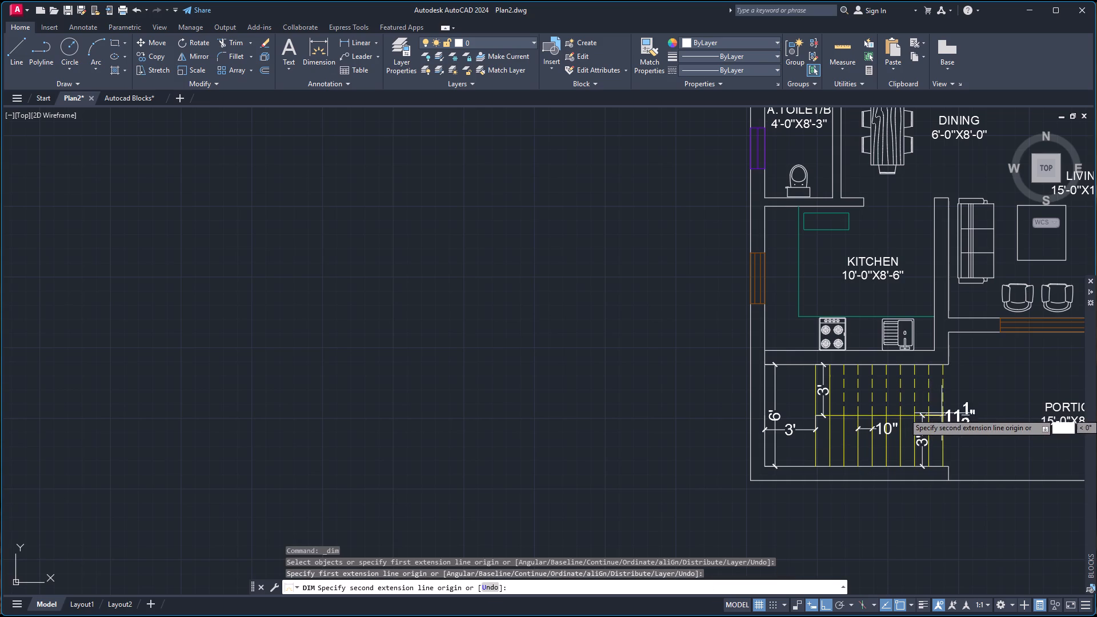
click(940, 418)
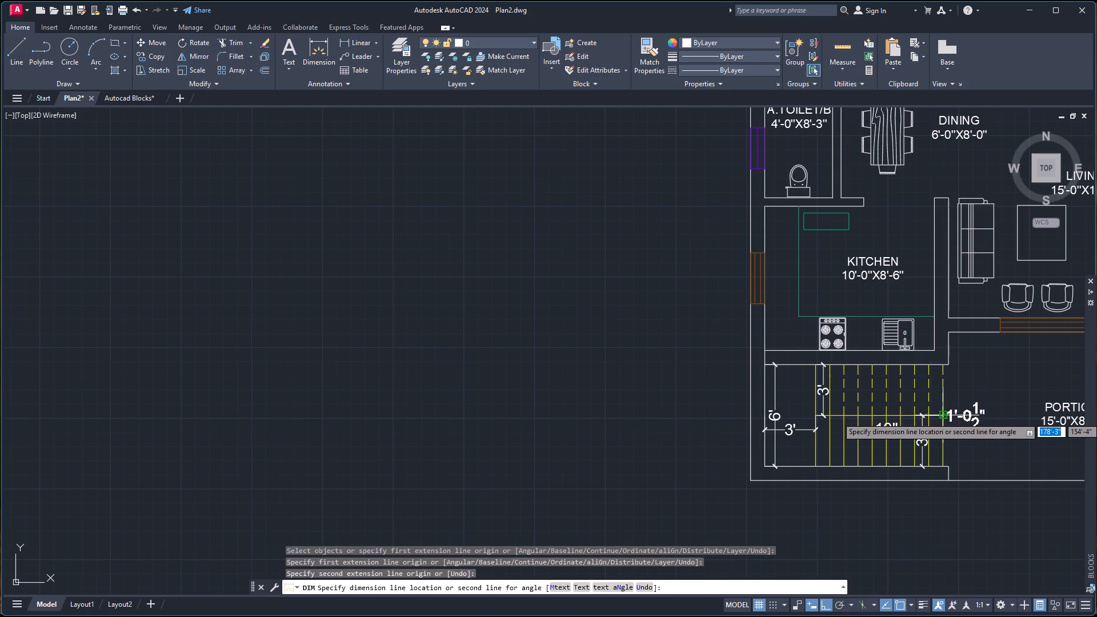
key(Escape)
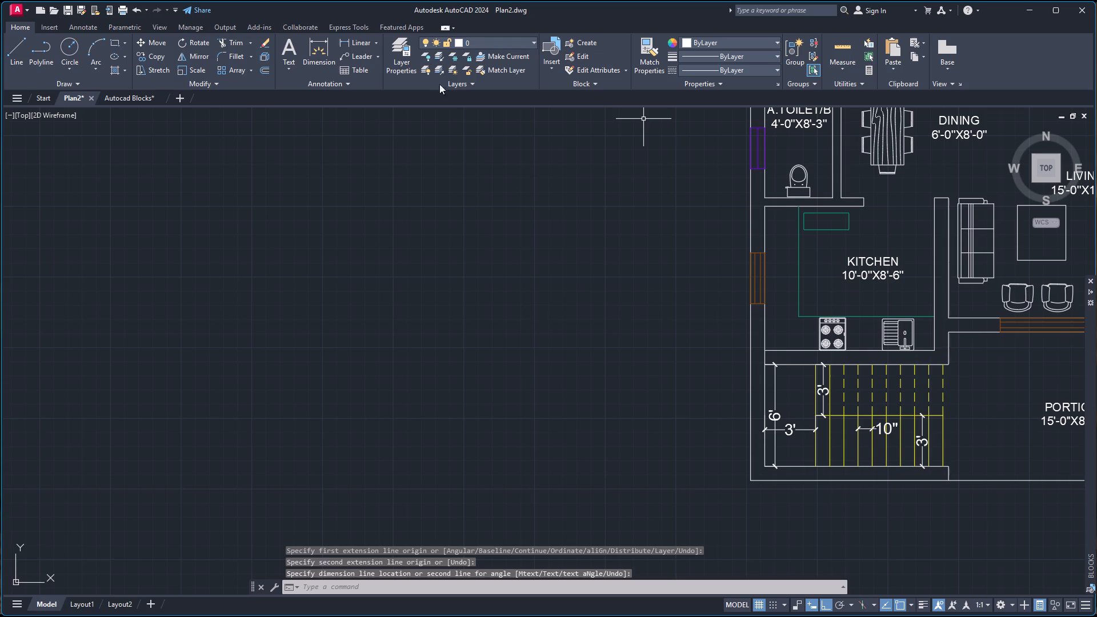
Dimension the depth of the upper flight's tread nearest the portico, placing the dimension just above the flight divider.
click(321, 48)
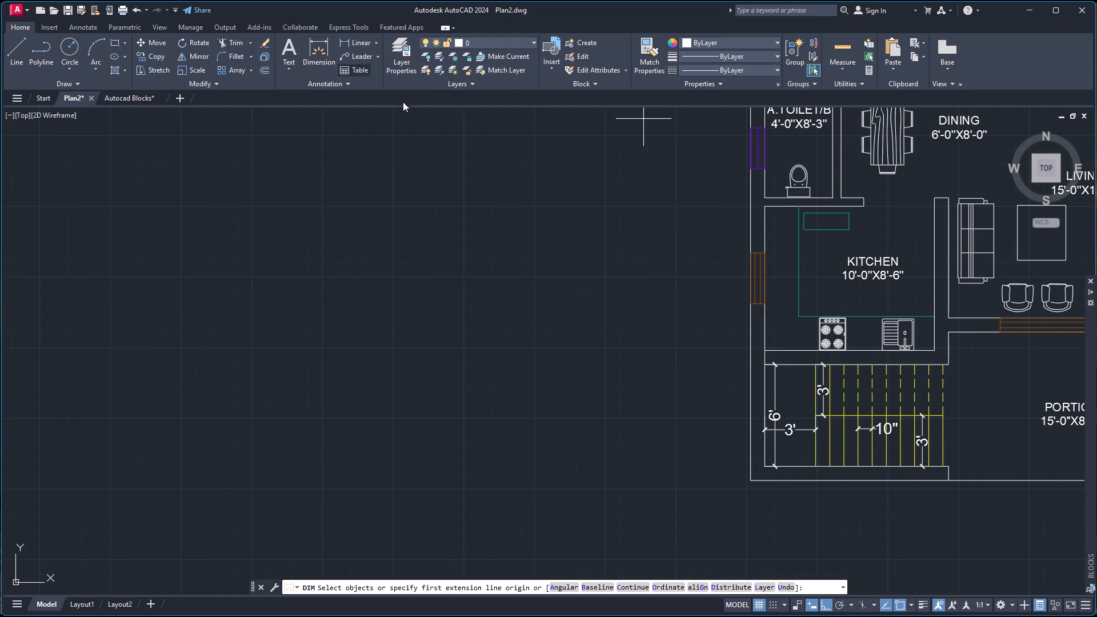
scroll(908, 399, up, 3)
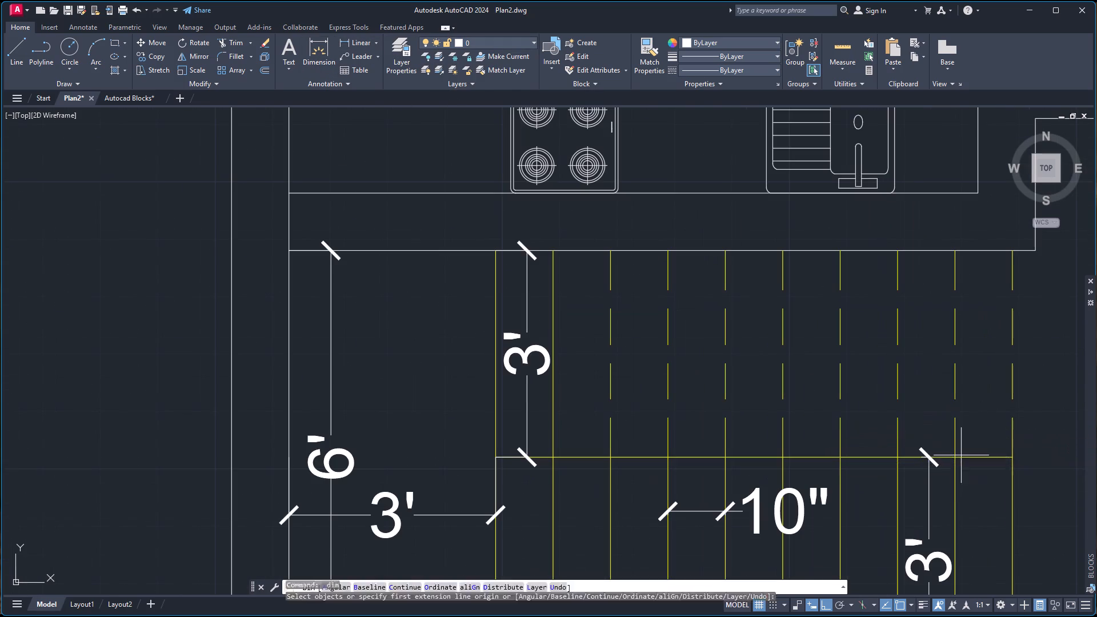
click(956, 456)
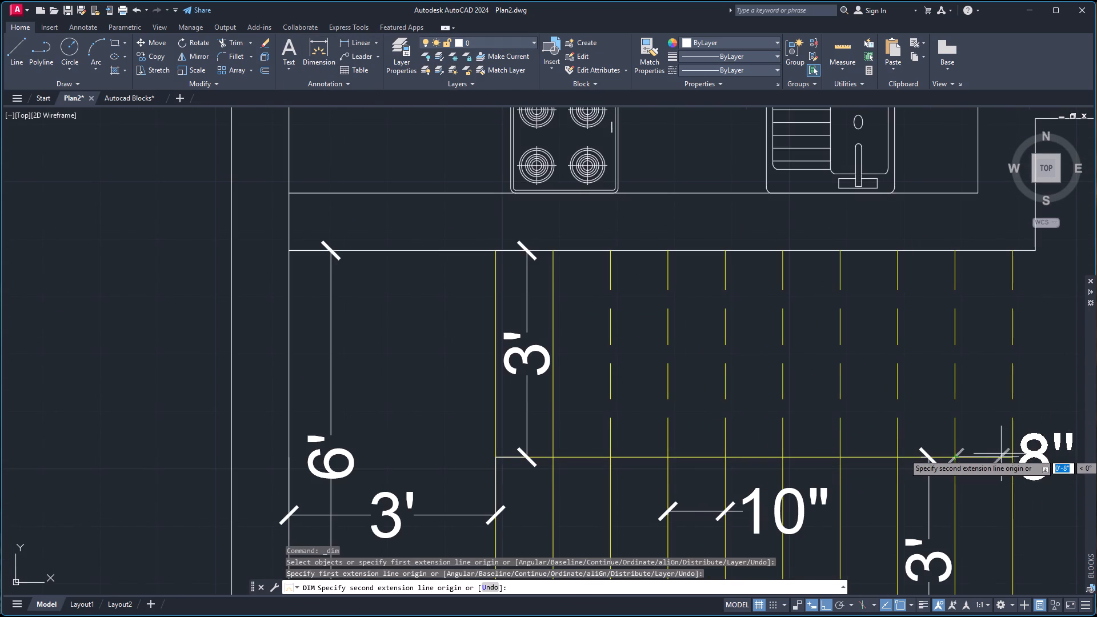
click(1010, 458)
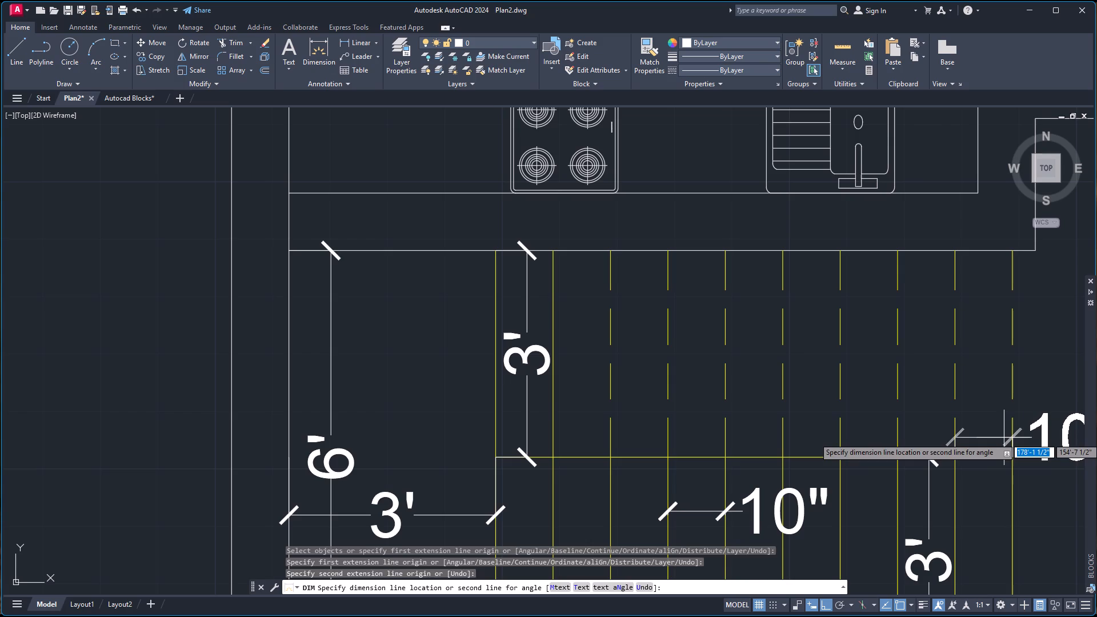
click(1004, 438)
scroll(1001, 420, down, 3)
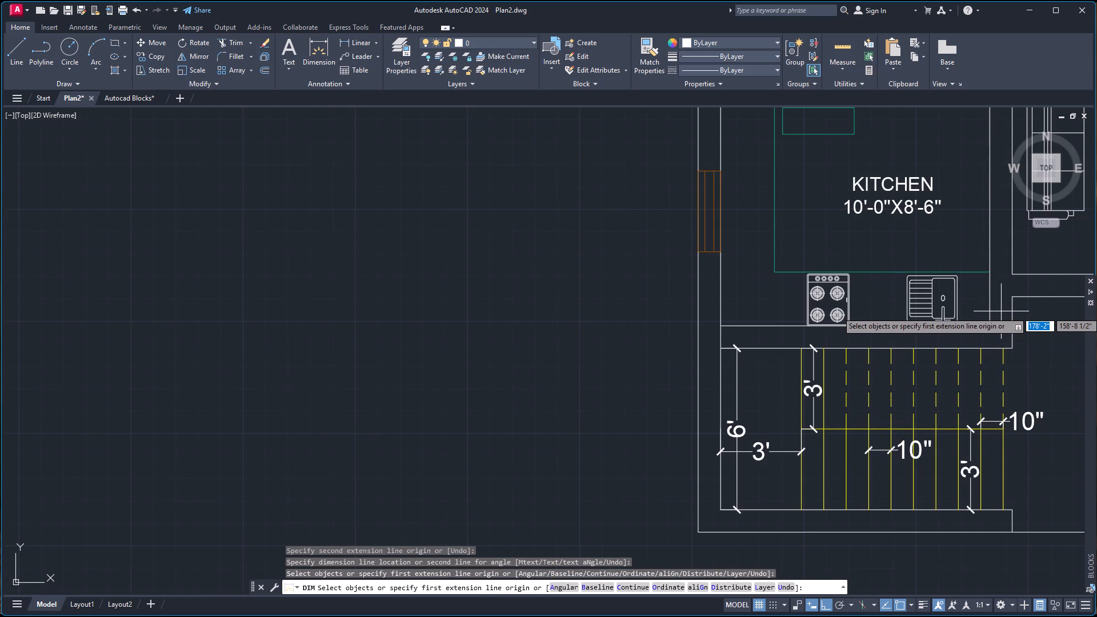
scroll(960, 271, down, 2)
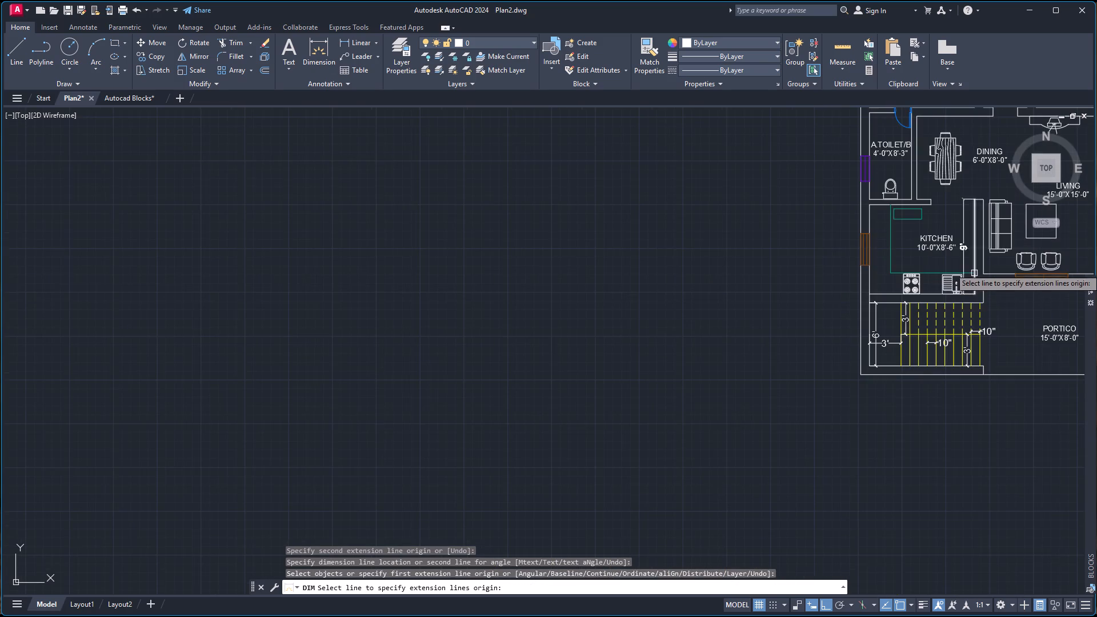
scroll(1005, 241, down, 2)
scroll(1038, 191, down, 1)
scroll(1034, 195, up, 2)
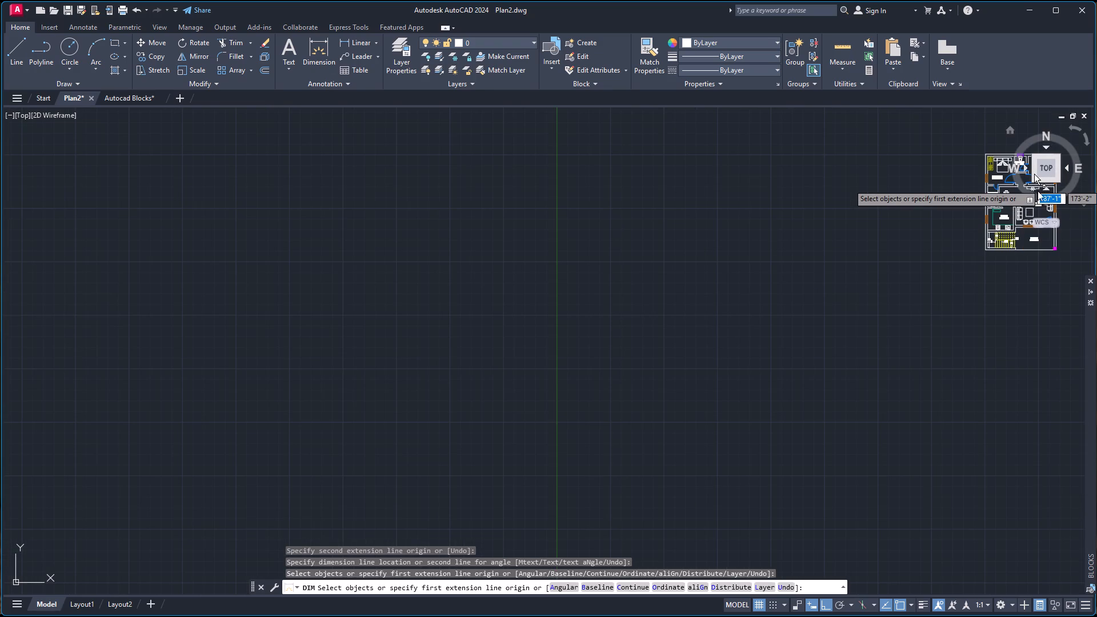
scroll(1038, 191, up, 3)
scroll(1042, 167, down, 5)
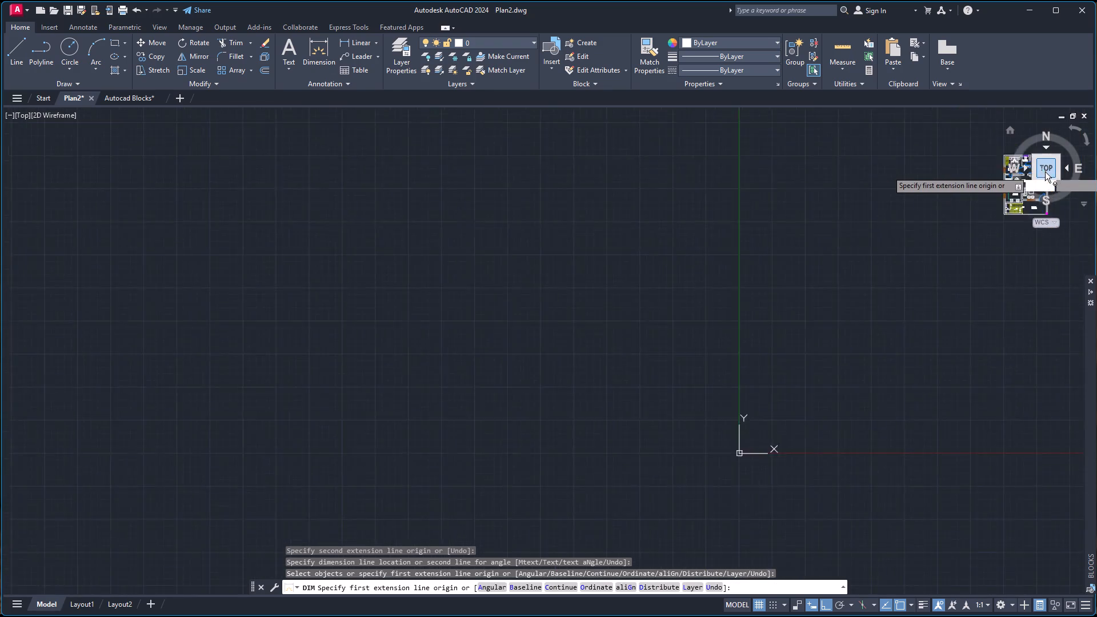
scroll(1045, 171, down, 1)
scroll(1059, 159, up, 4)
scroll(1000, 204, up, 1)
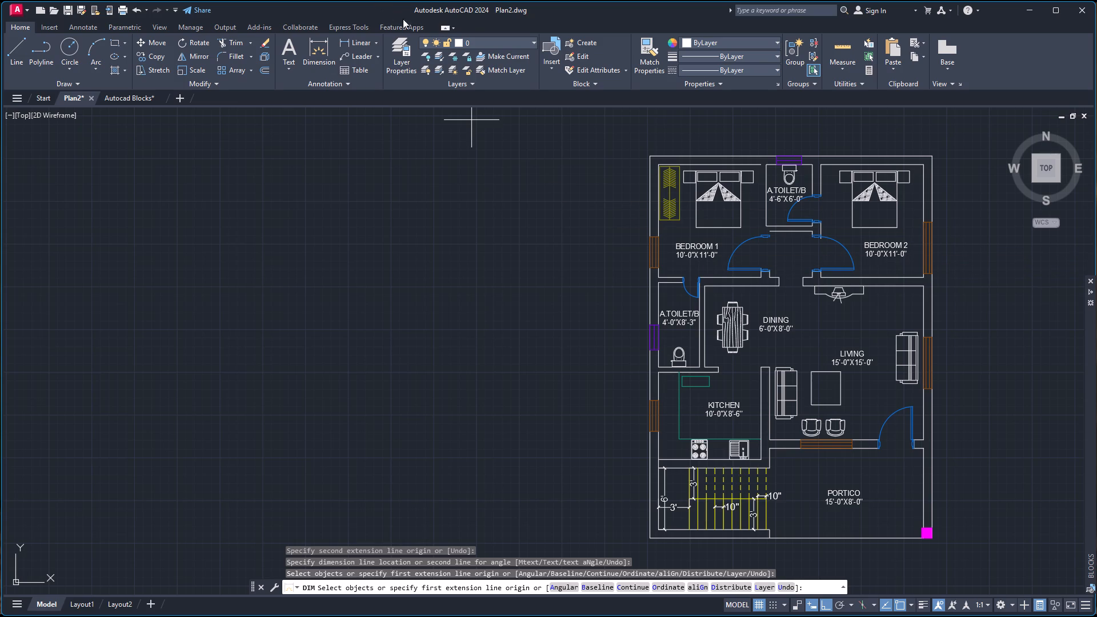
Delete the A-Door layer from the drawing's layer list.
click(490, 46)
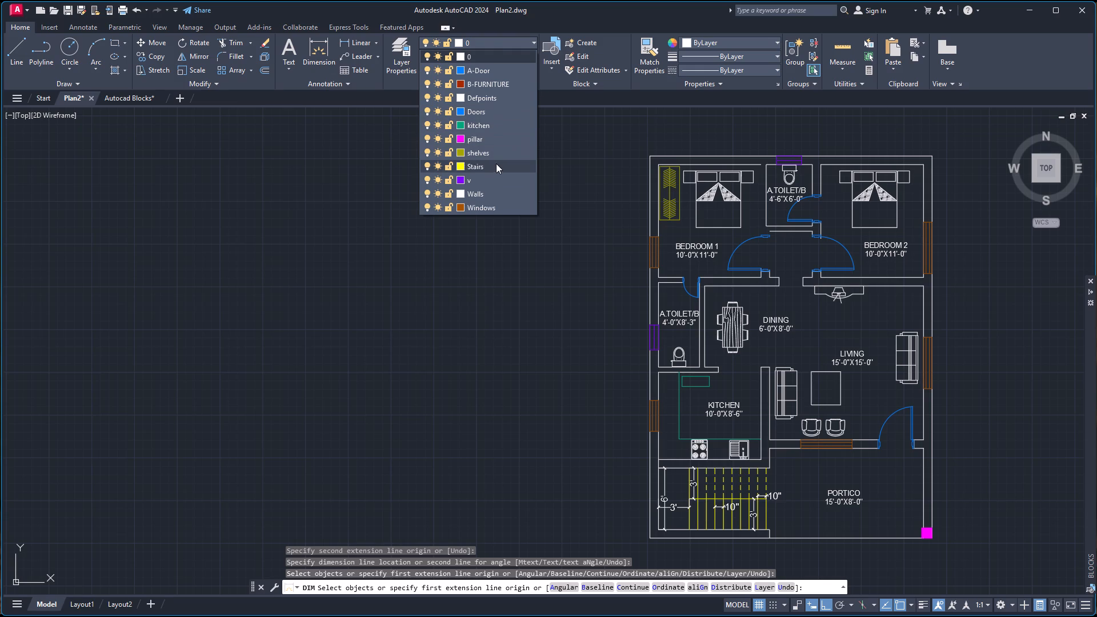
click(394, 50)
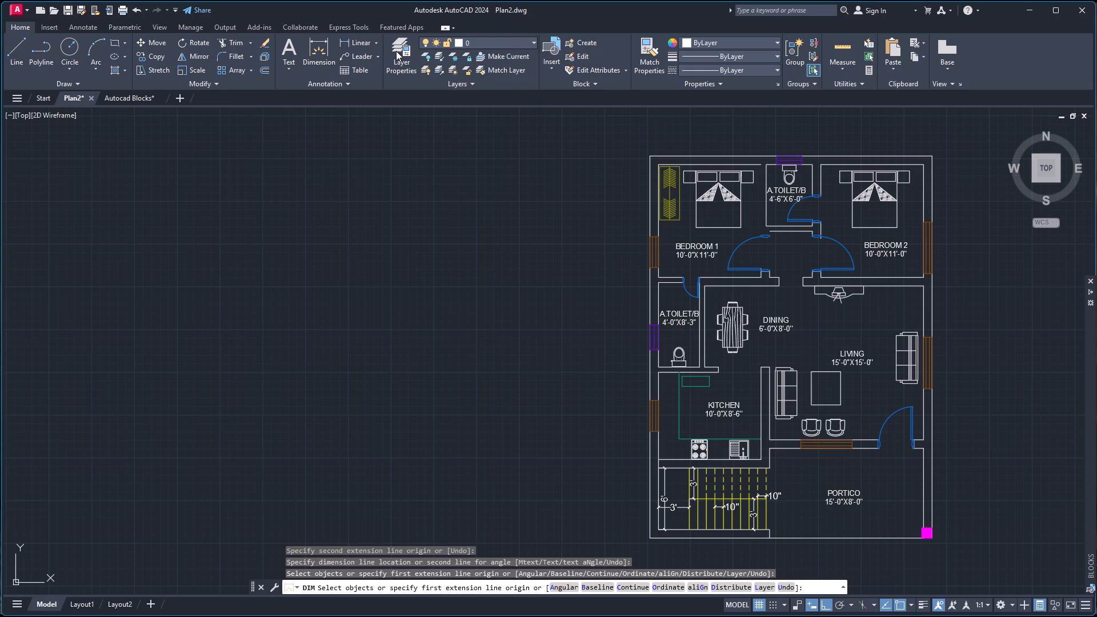
click(398, 51)
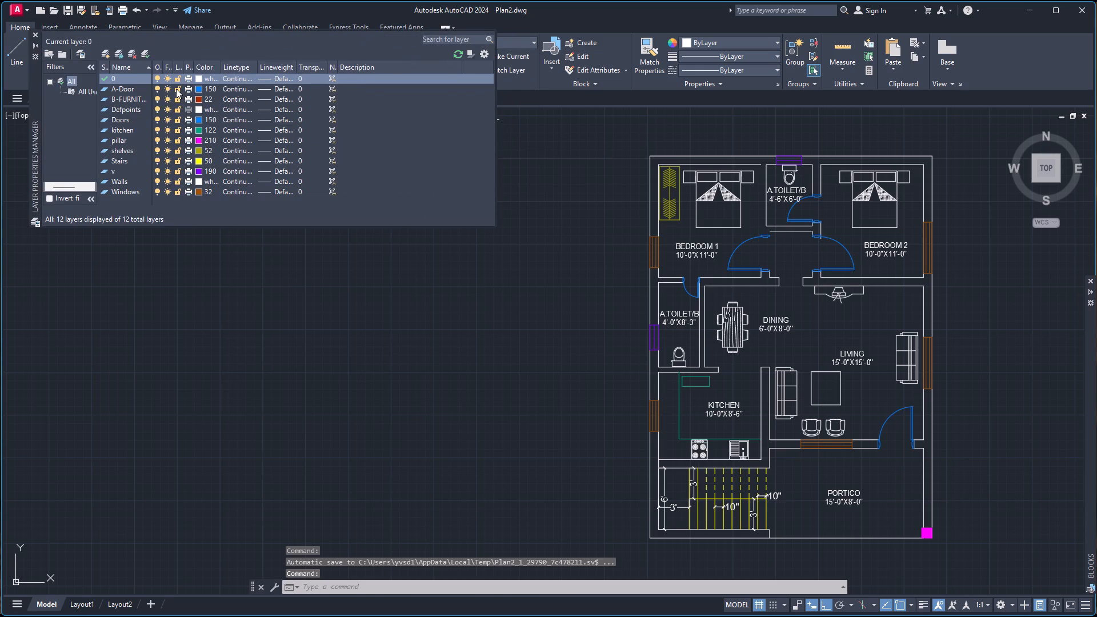
click(176, 87)
right_click(176, 87)
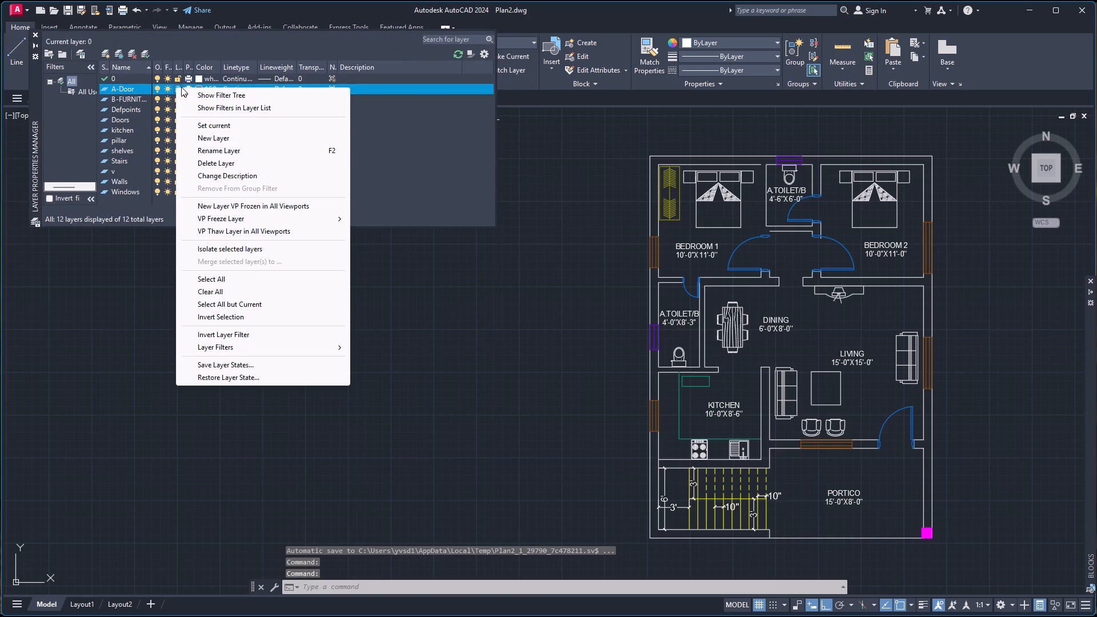
click(167, 86)
click(178, 90)
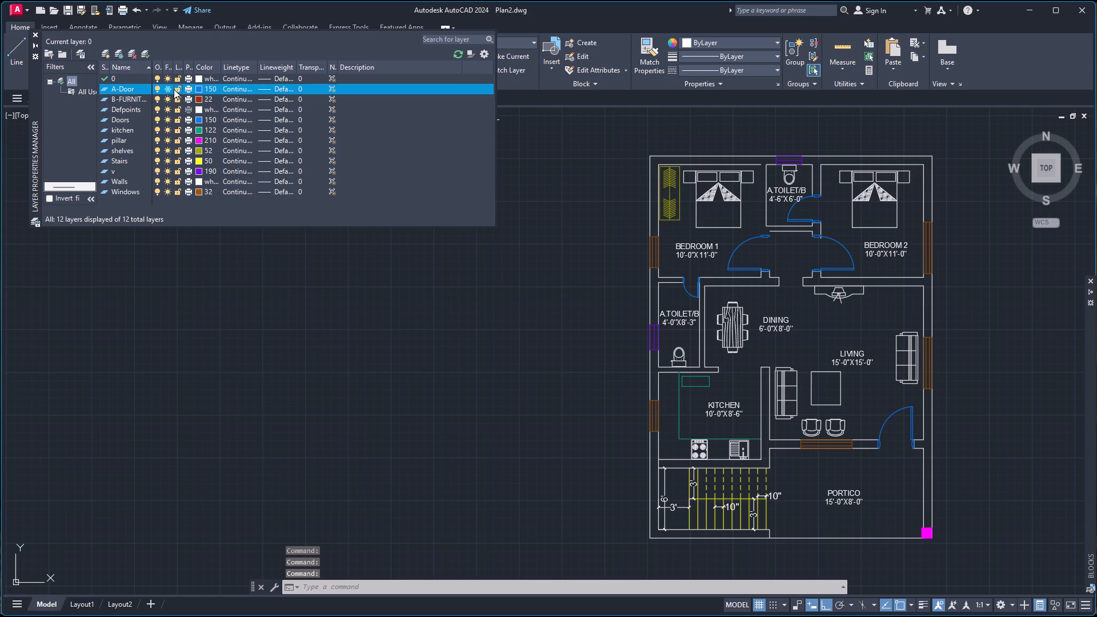
click(169, 88)
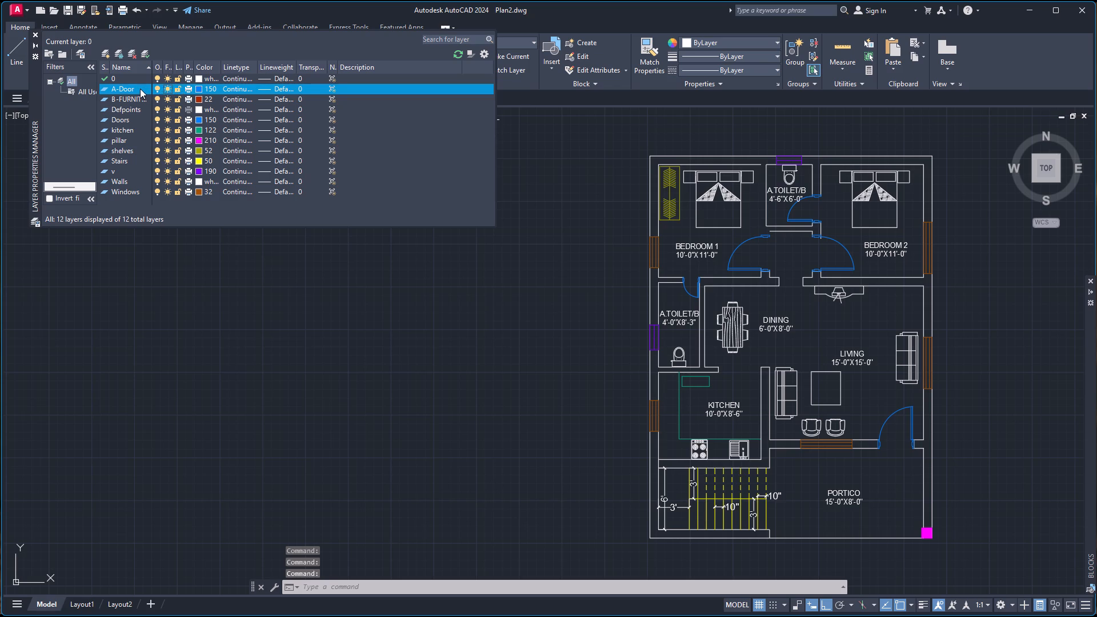
right_click(140, 89)
click(184, 161)
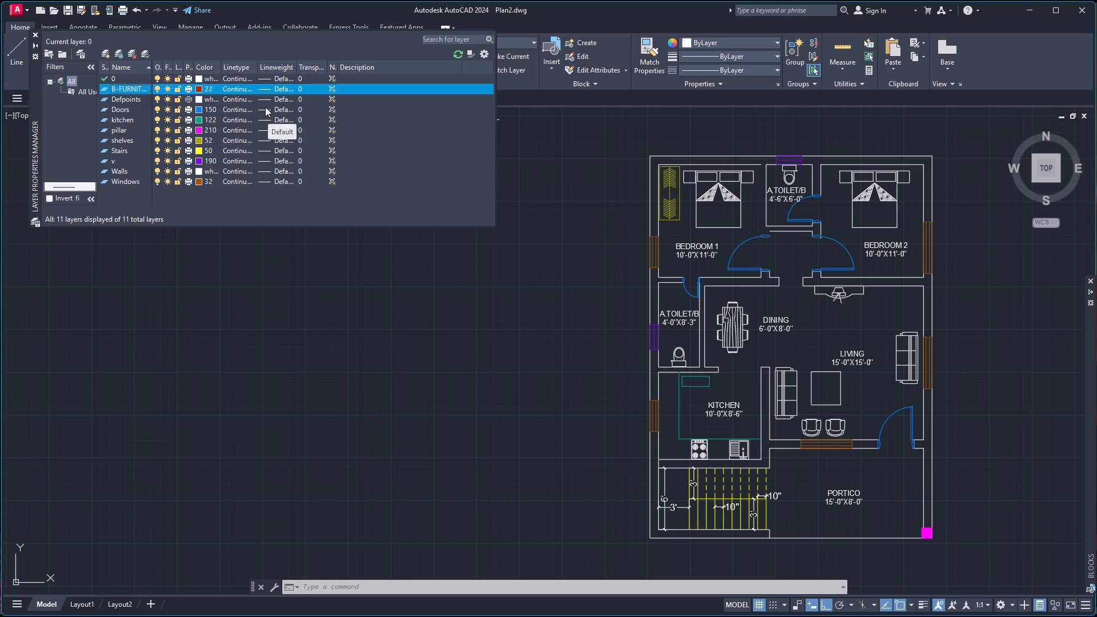
Create a new layer based on the Doors layer's properties and make it the current layer.
click(141, 112)
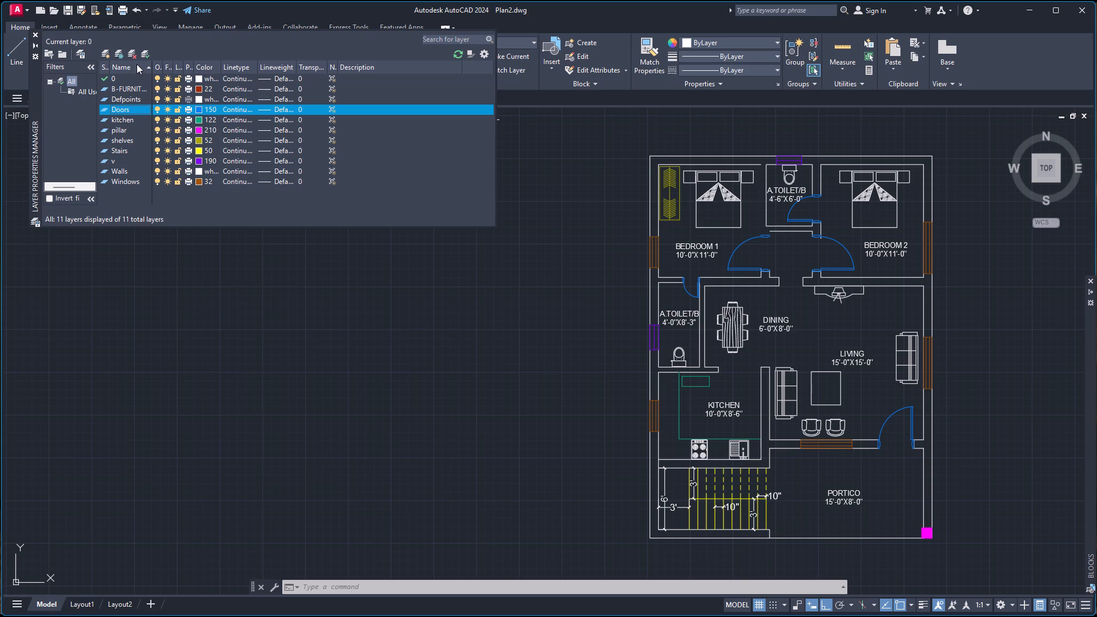
click(102, 53)
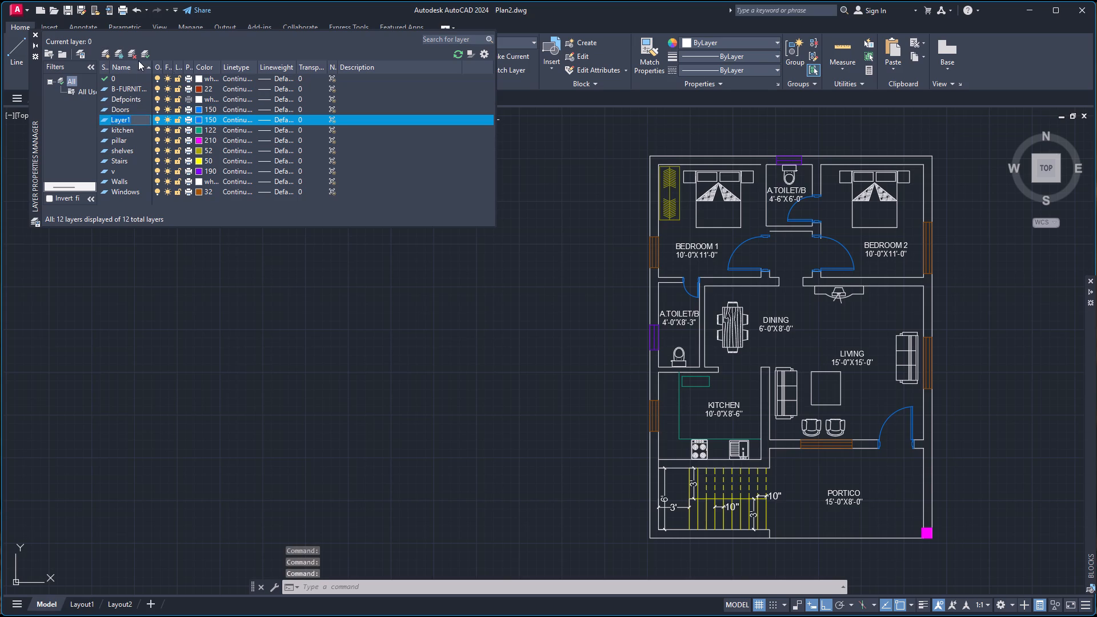
click(366, 217)
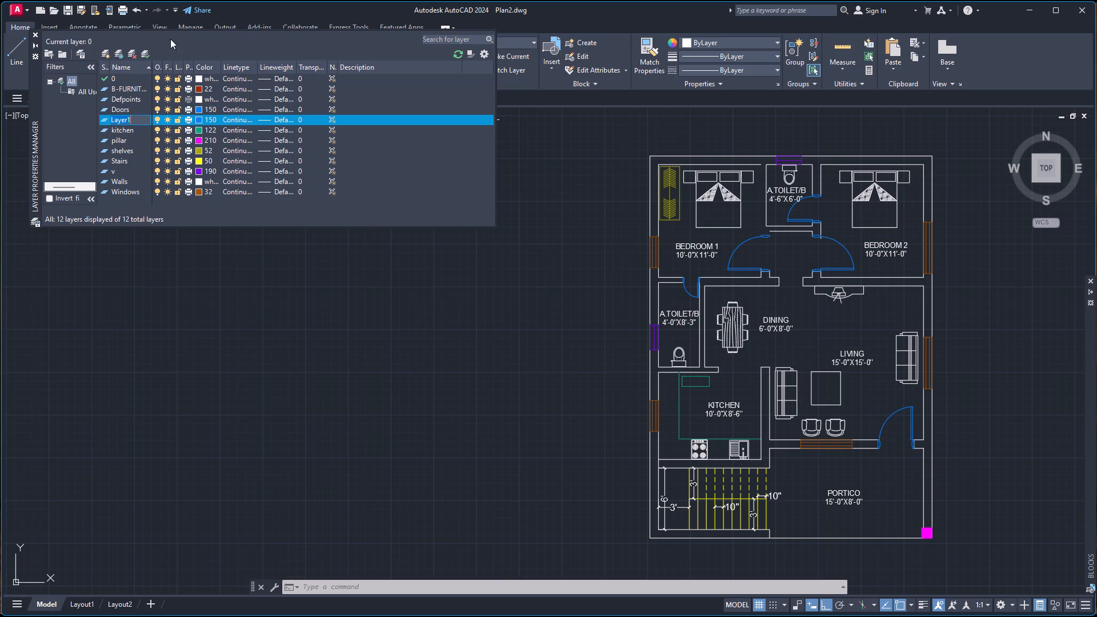
click(144, 51)
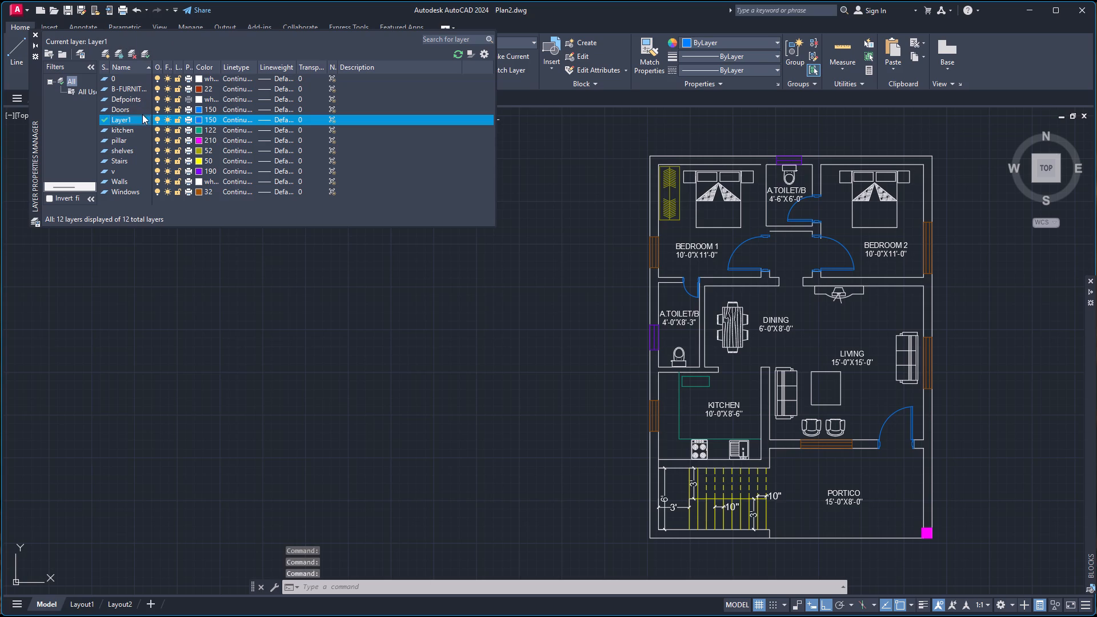
Make Doors the current layer and delete Layer1 from the drawing's layer list.
right_click(142, 116)
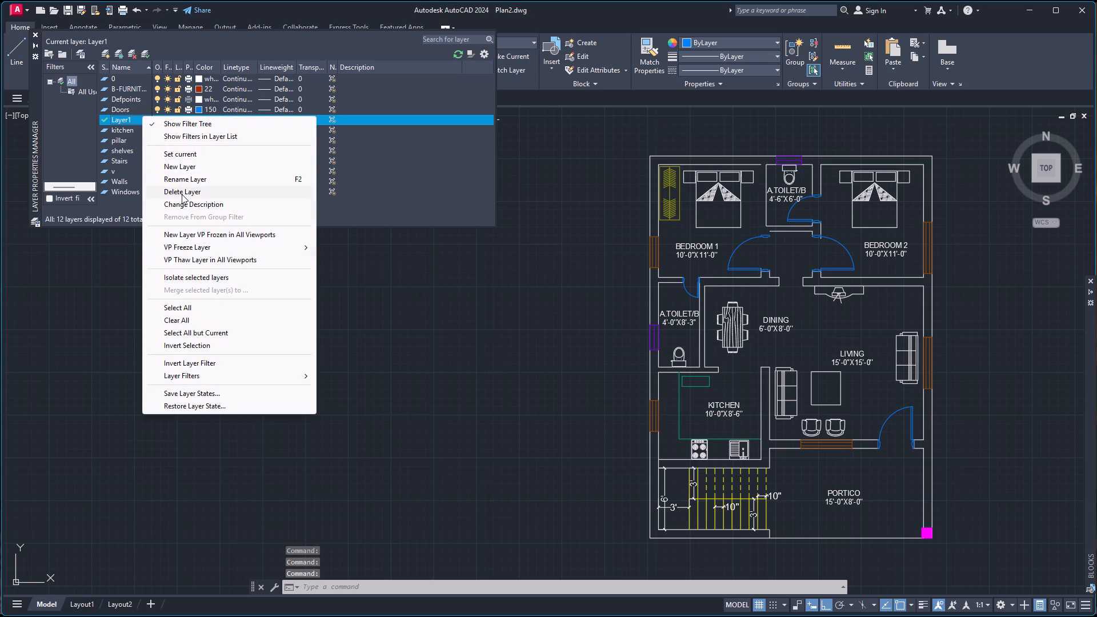
click(182, 194)
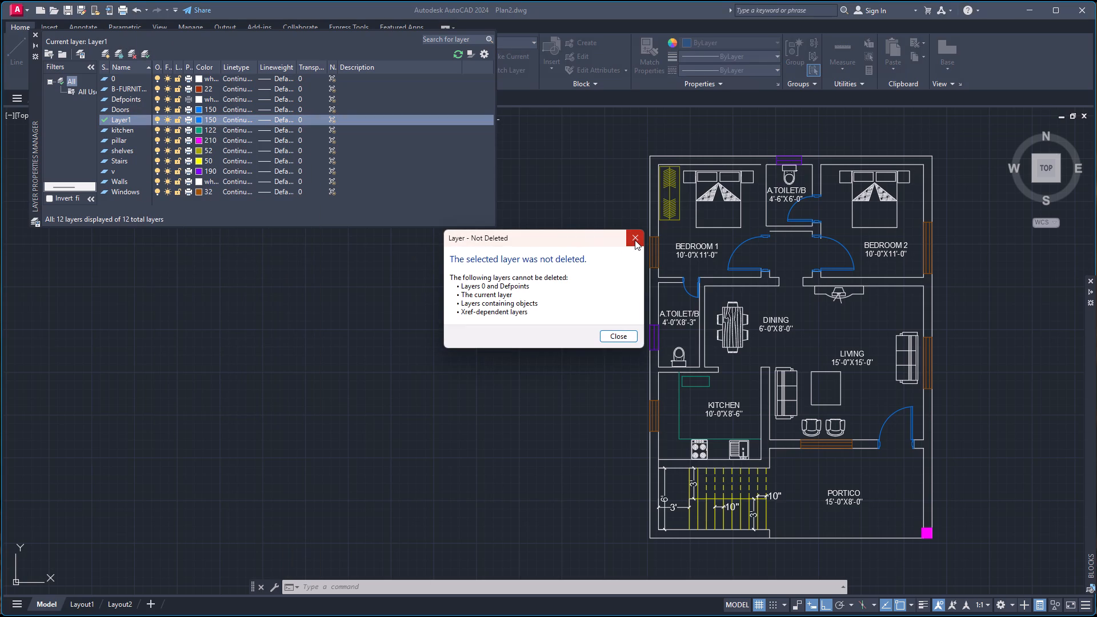
click(635, 240)
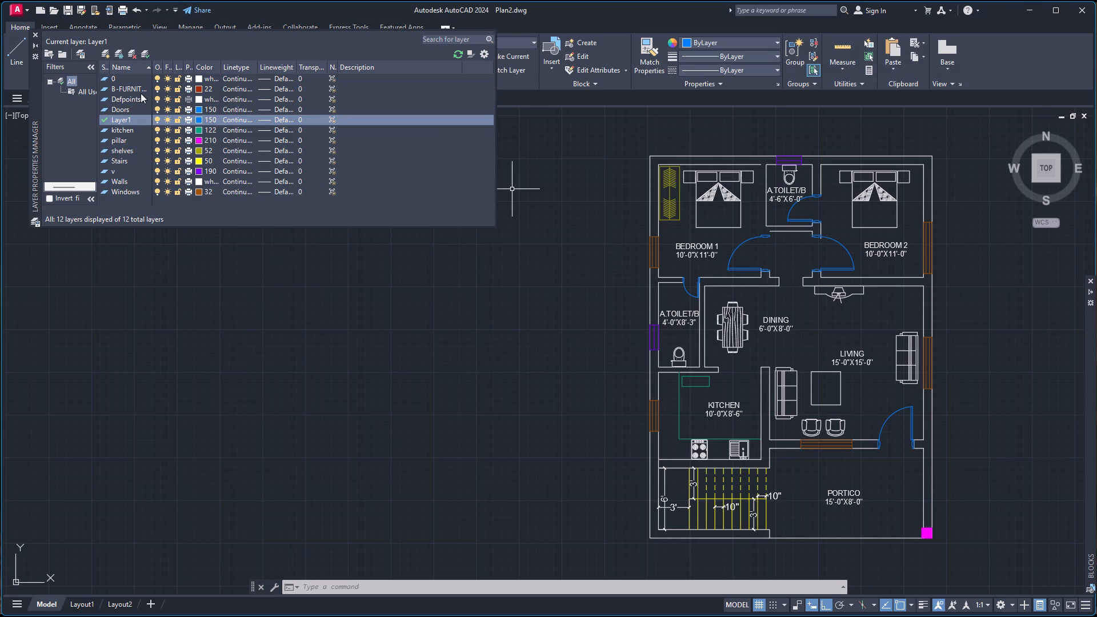
click(123, 107)
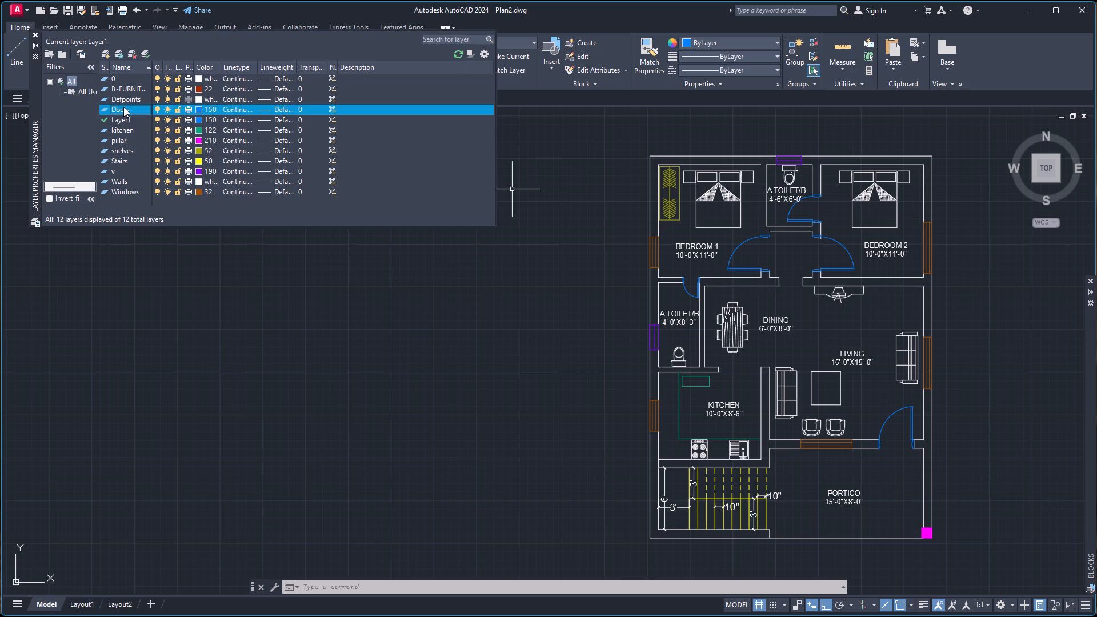
double_click(129, 107)
click(126, 121)
right_click(126, 121)
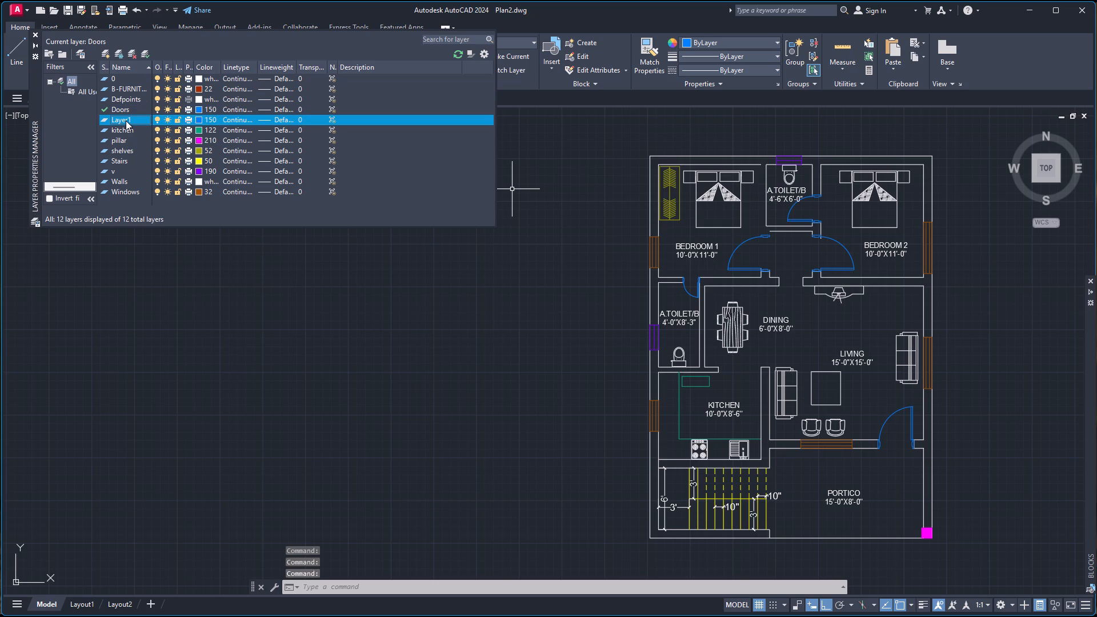
click(171, 194)
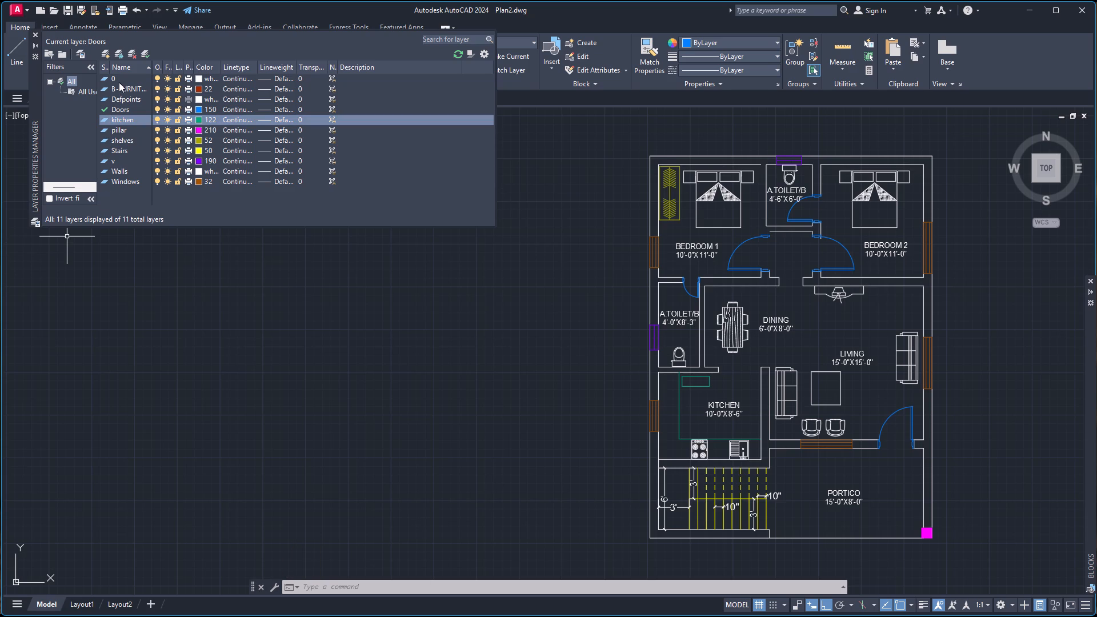
Set Stairs as the current layer and close the layer manager.
click(131, 151)
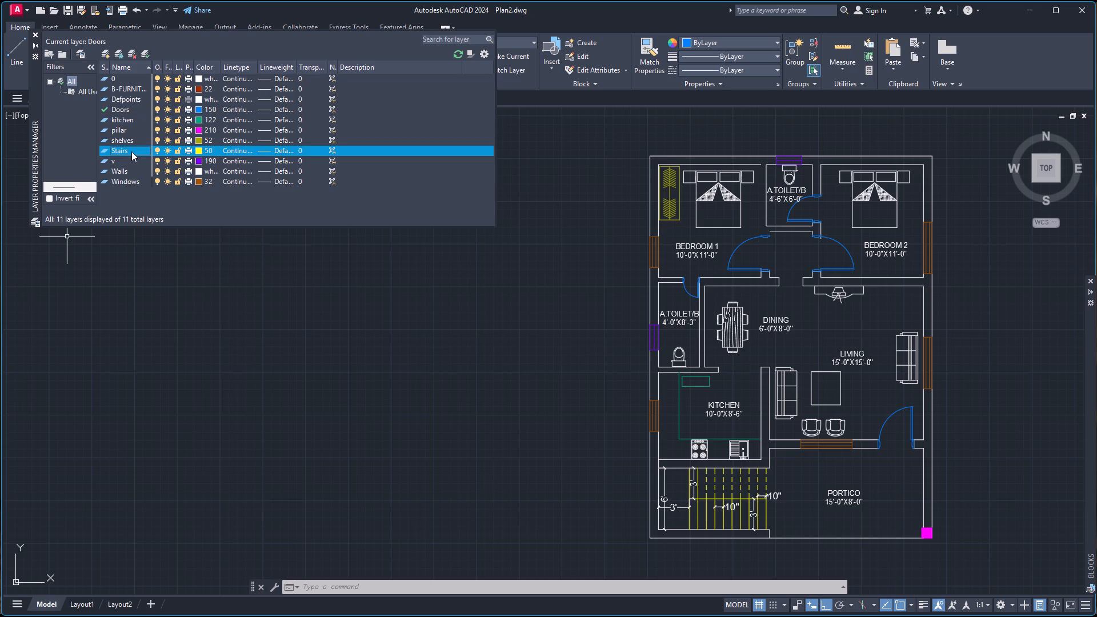
double_click(131, 151)
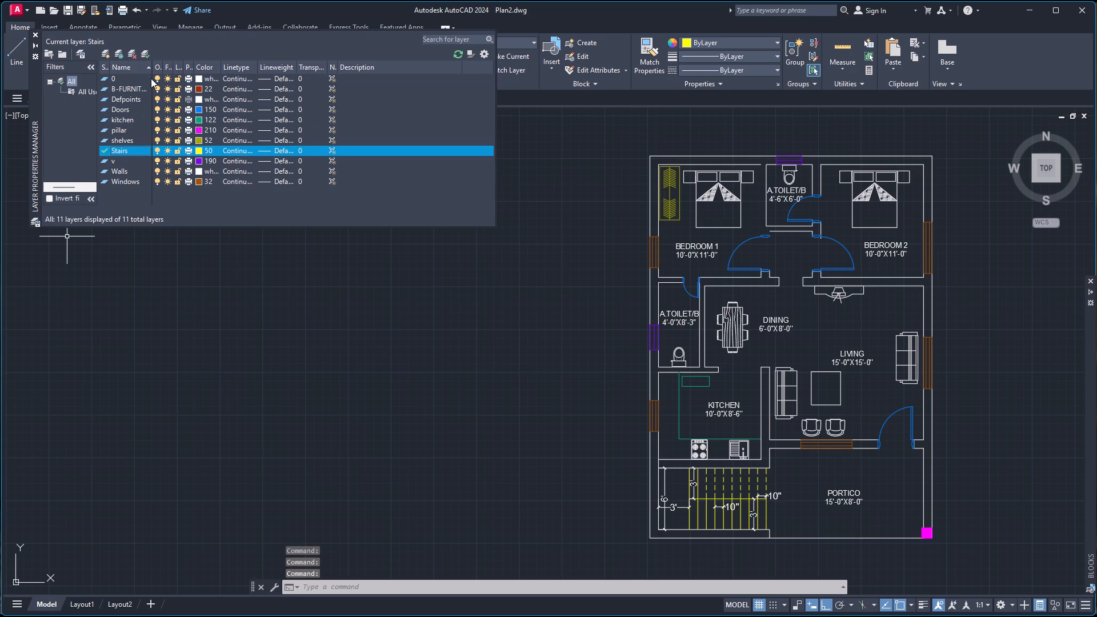
click(35, 34)
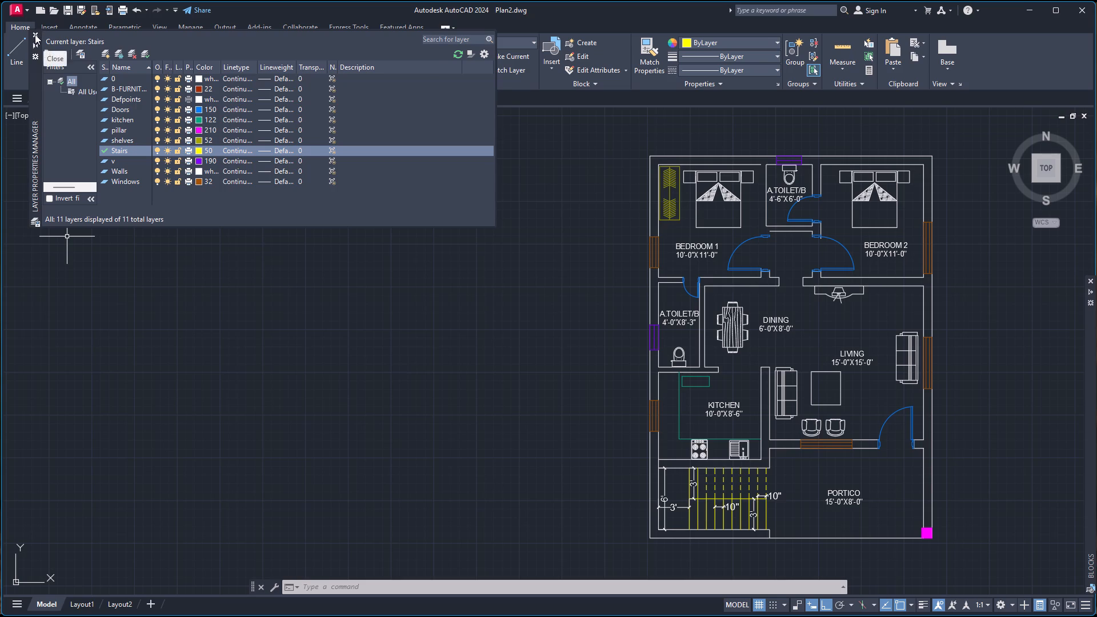
Draw the stair walking line from just outside the lower flight, about 8'-10 1/2" along its middle, across the landing and back through the upper flight's middle.
key(l)
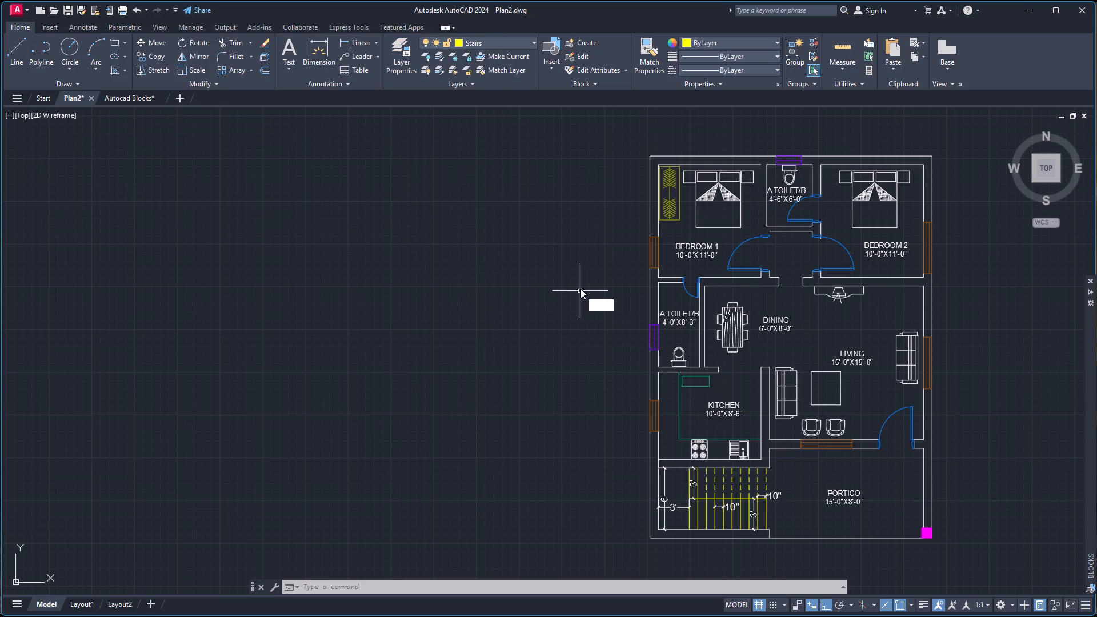
key(Return)
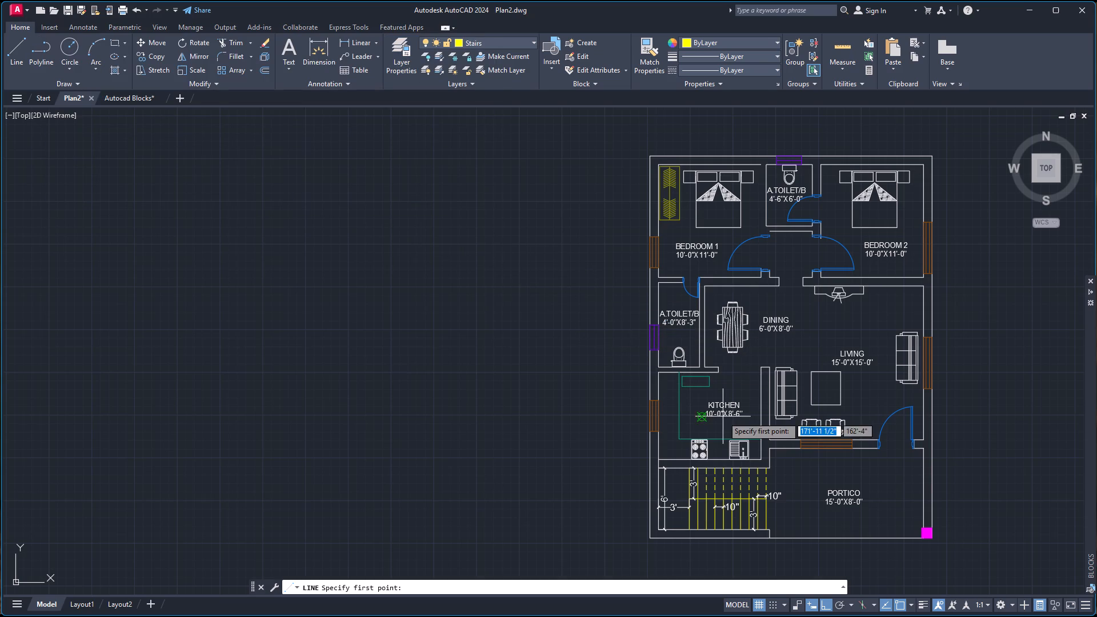
scroll(755, 522, up, 3)
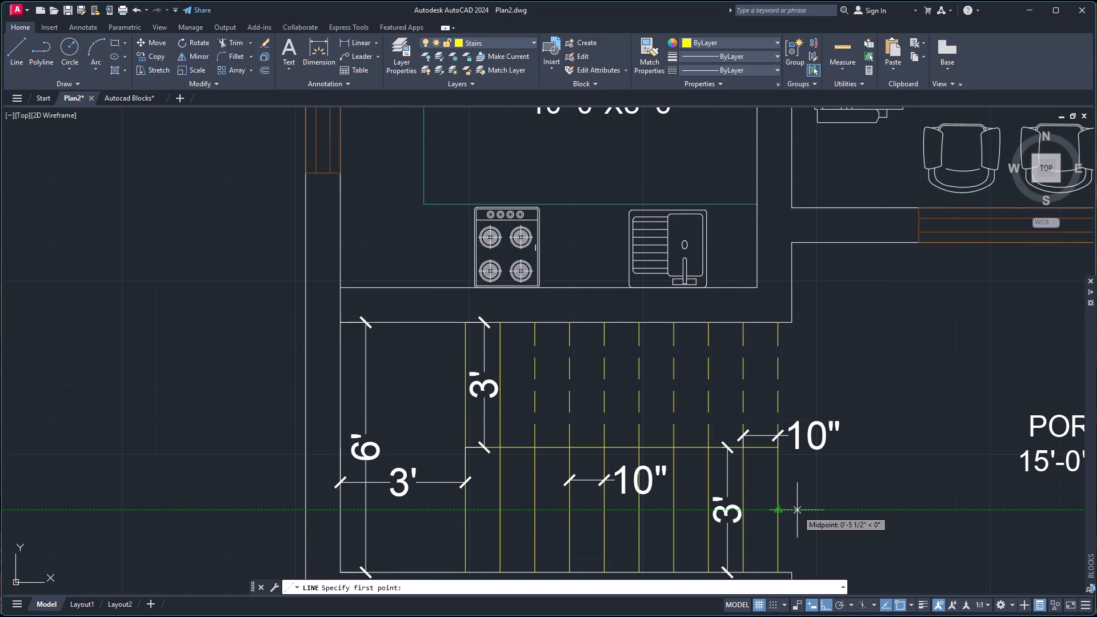
click(797, 510)
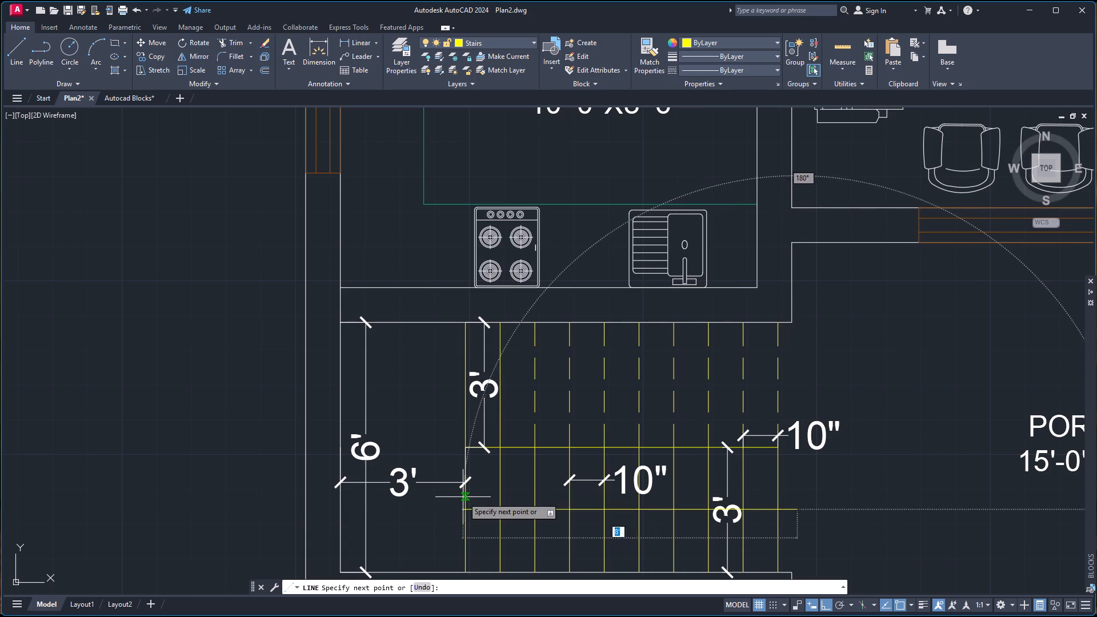
click(426, 513)
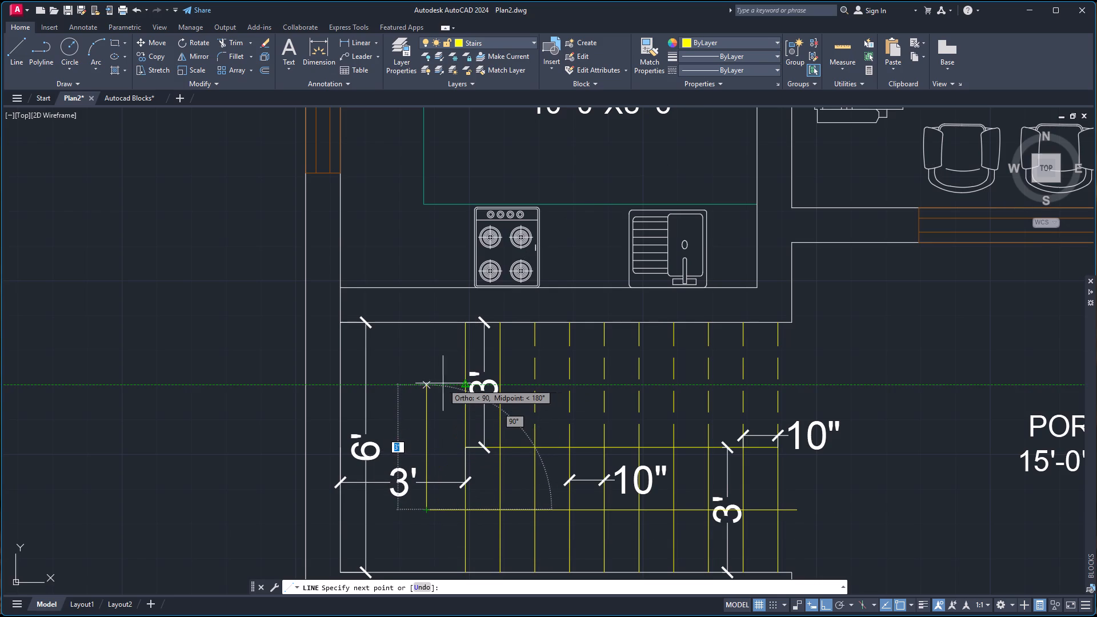
click(425, 385)
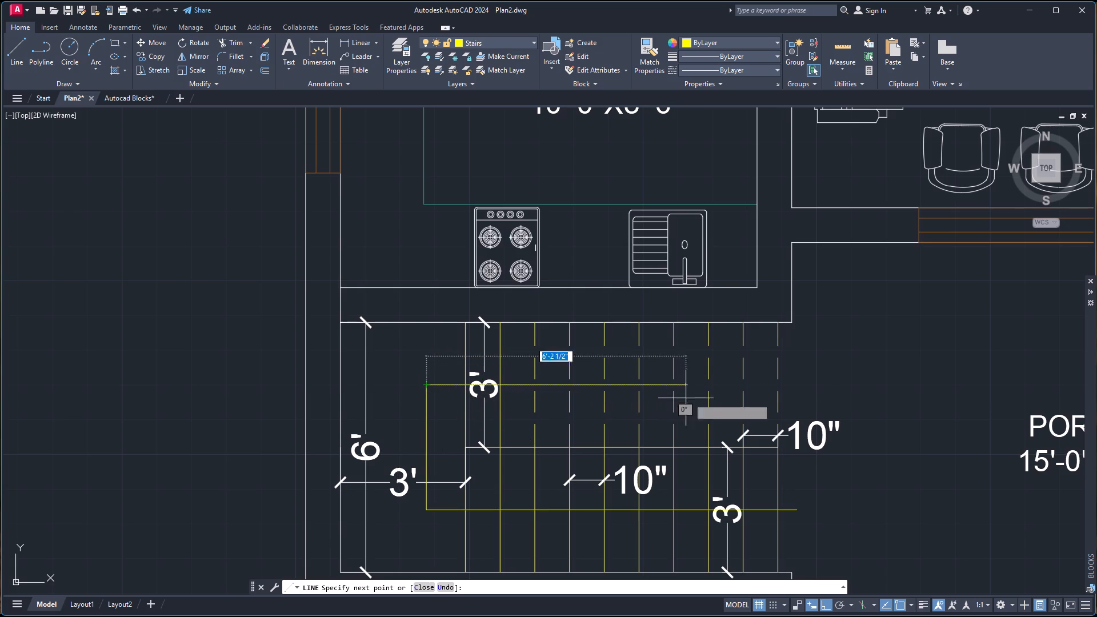
click(776, 387)
key(Escape)
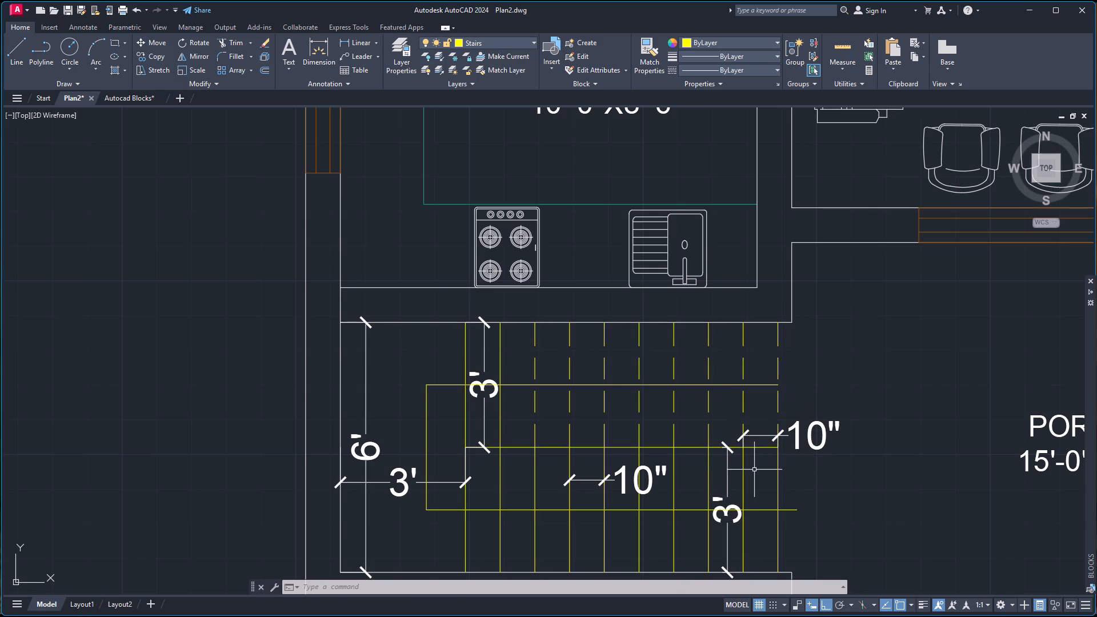
scroll(800, 438, down, 1)
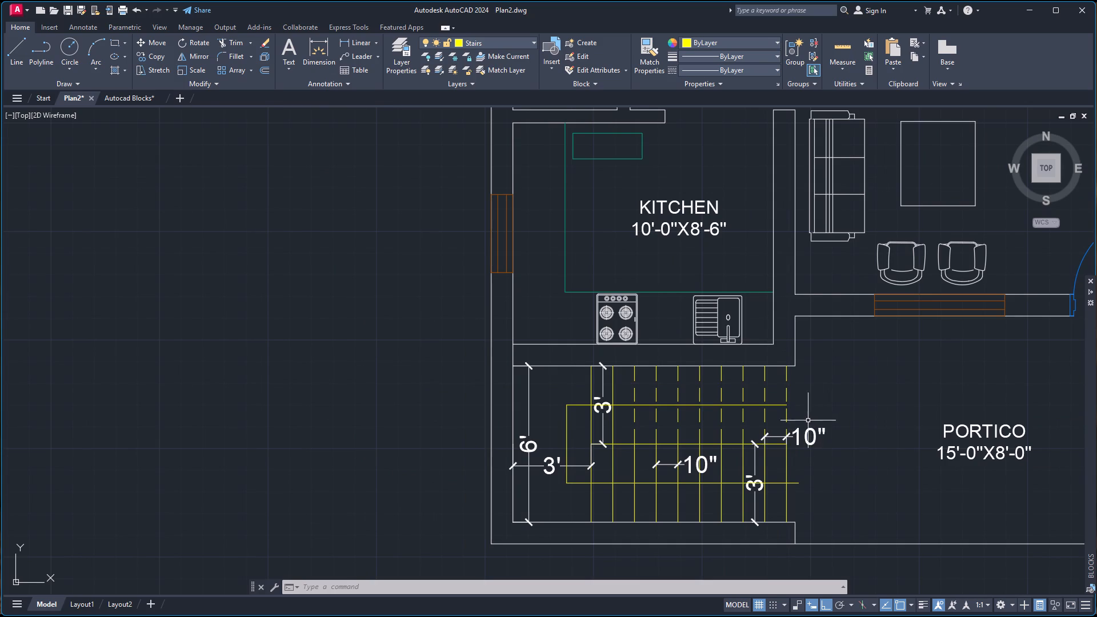
scroll(654, 441, down, 1)
Draw a 1' horizontal line in the empty area west of the staircase, outside the plan.
key(l)
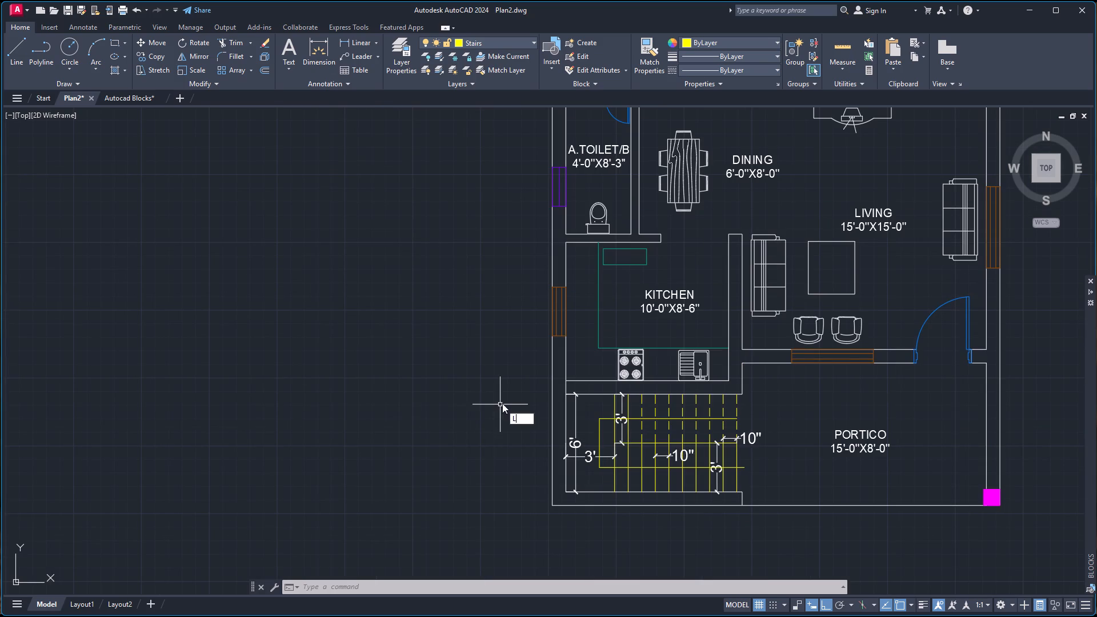
key(Return)
click(390, 411)
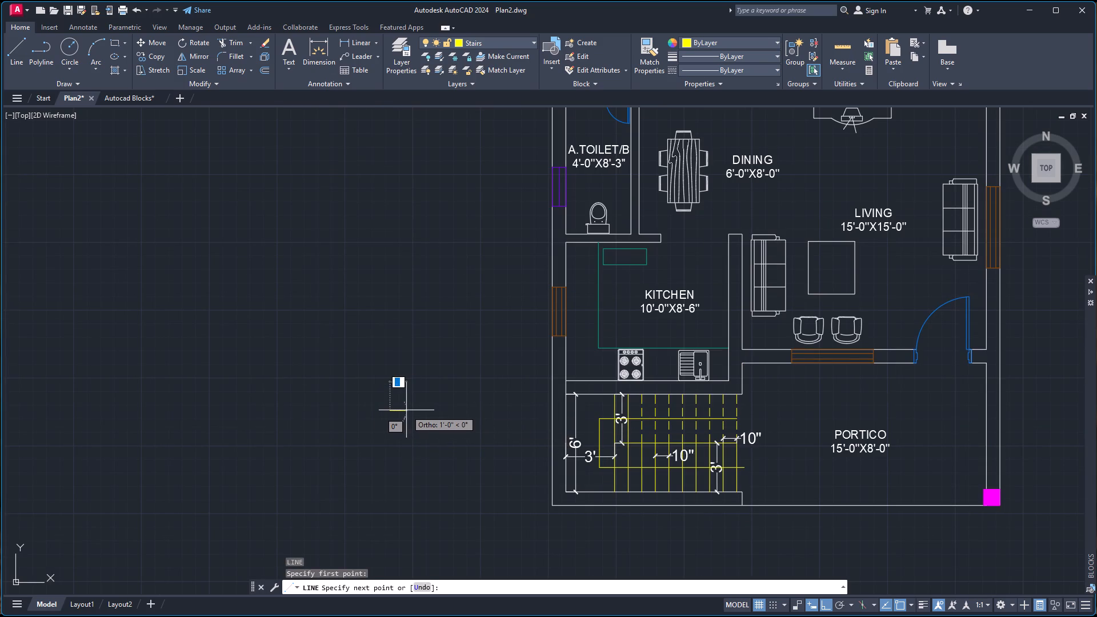
text(1')
key(Return)
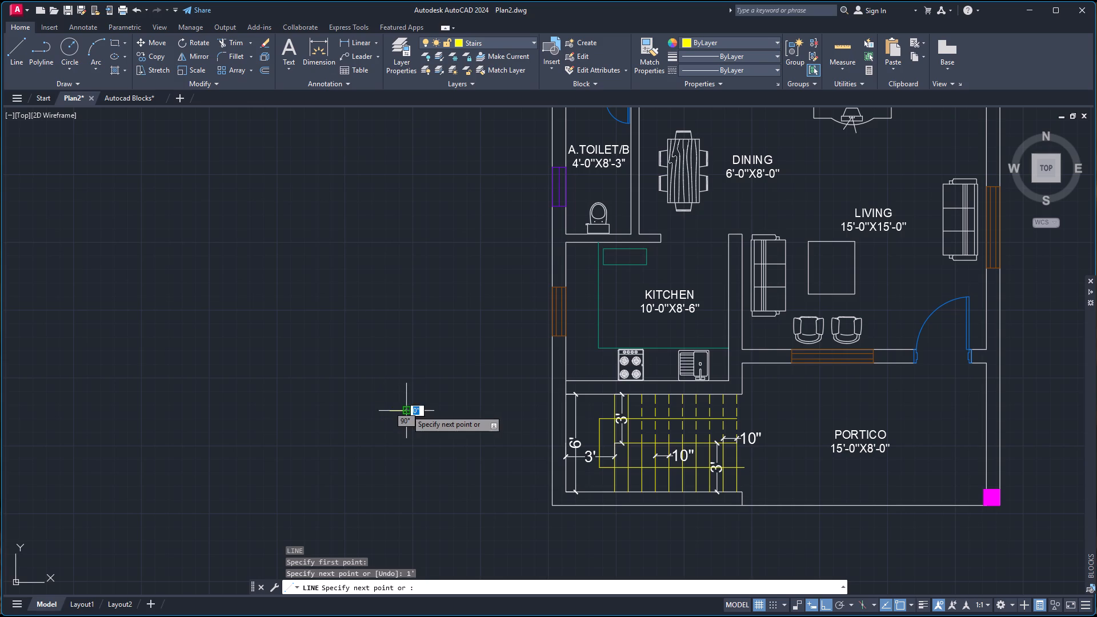
key(space)
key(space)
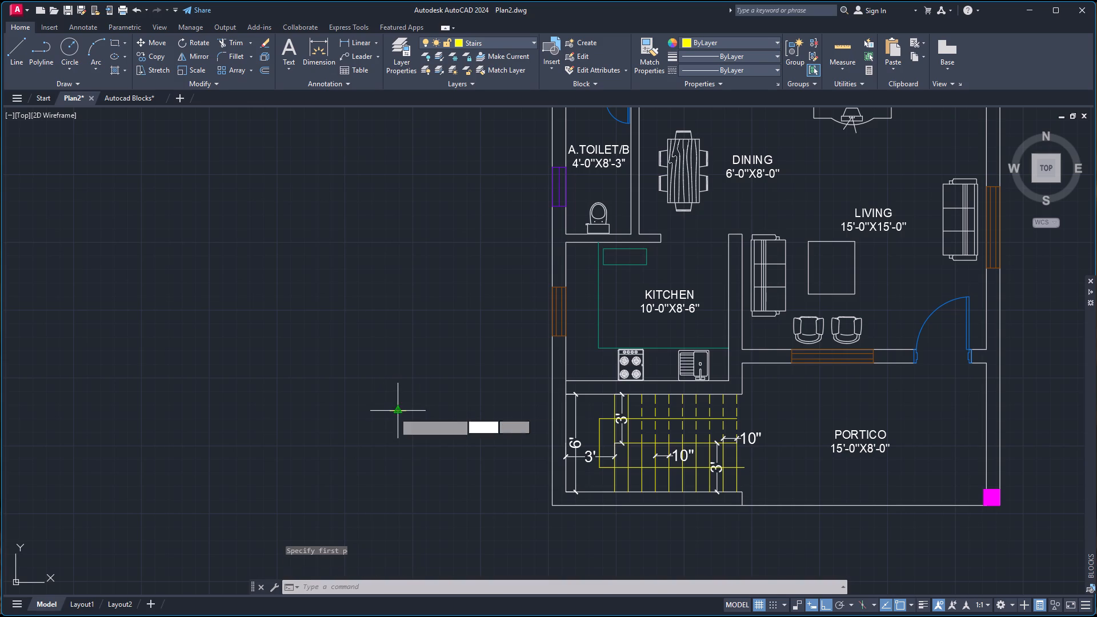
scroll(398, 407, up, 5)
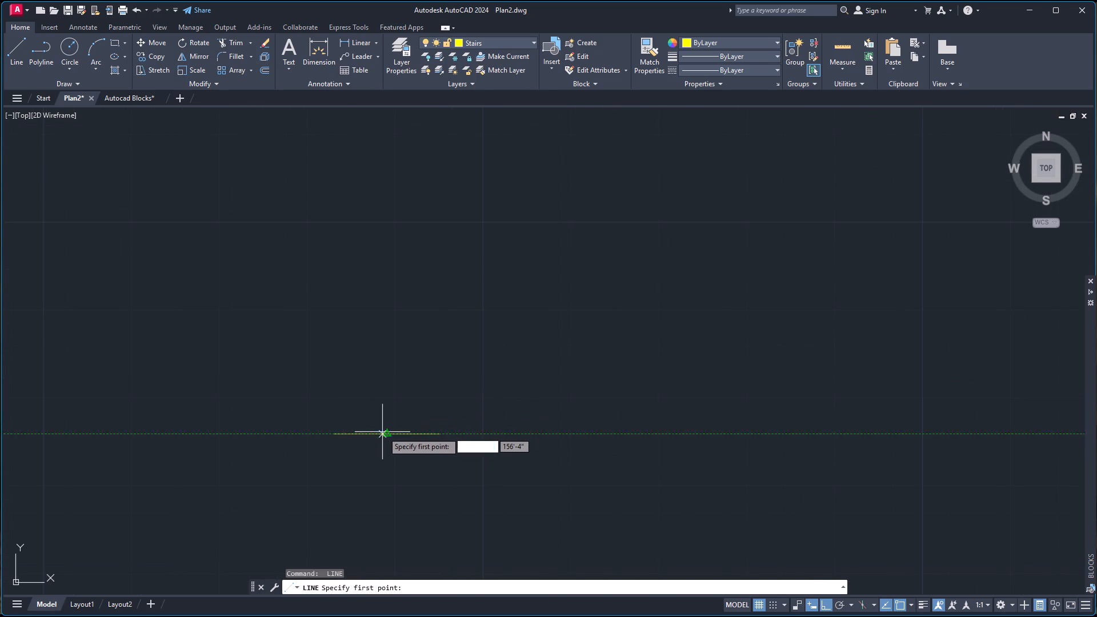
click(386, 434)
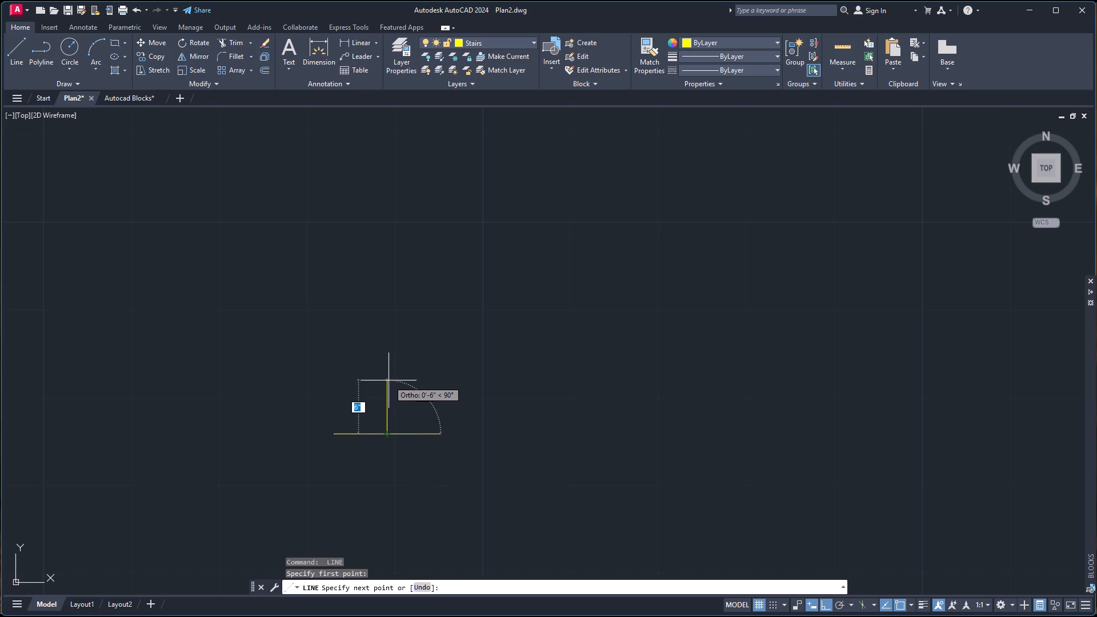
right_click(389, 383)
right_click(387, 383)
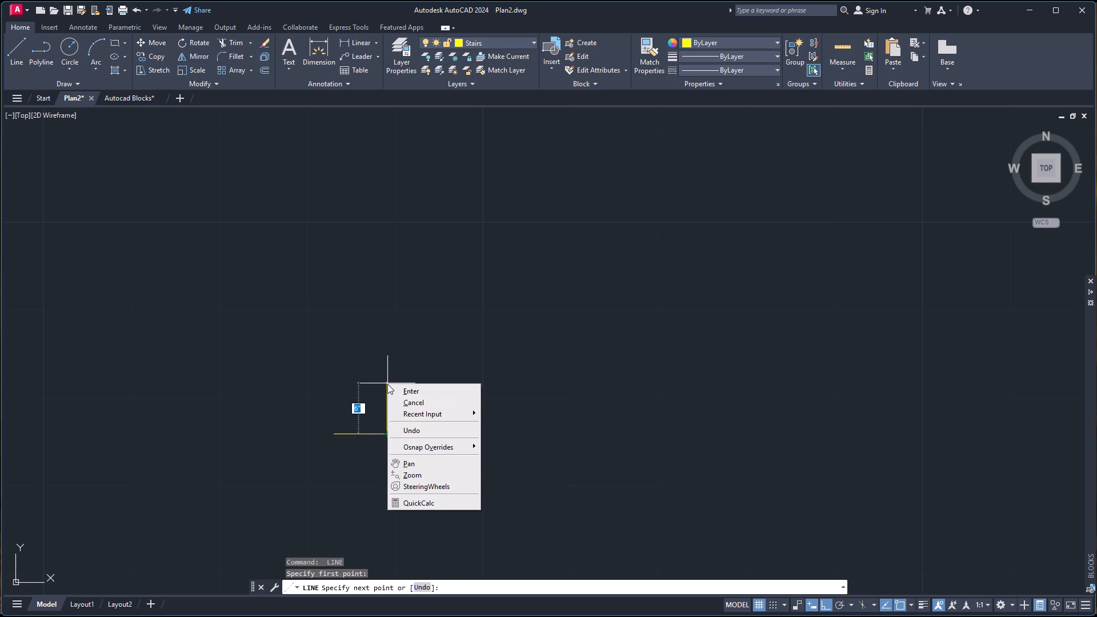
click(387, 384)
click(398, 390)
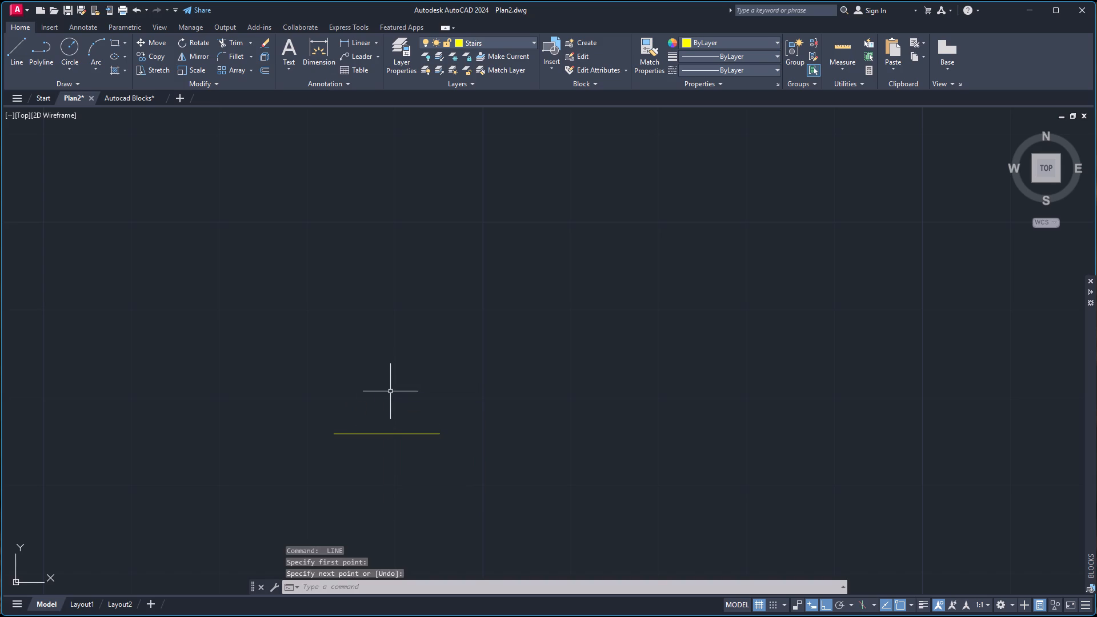
Draw a 6" line straight up from the 1' line's midpoint and join its top to both ends of the base, forming a triangle.
key(space)
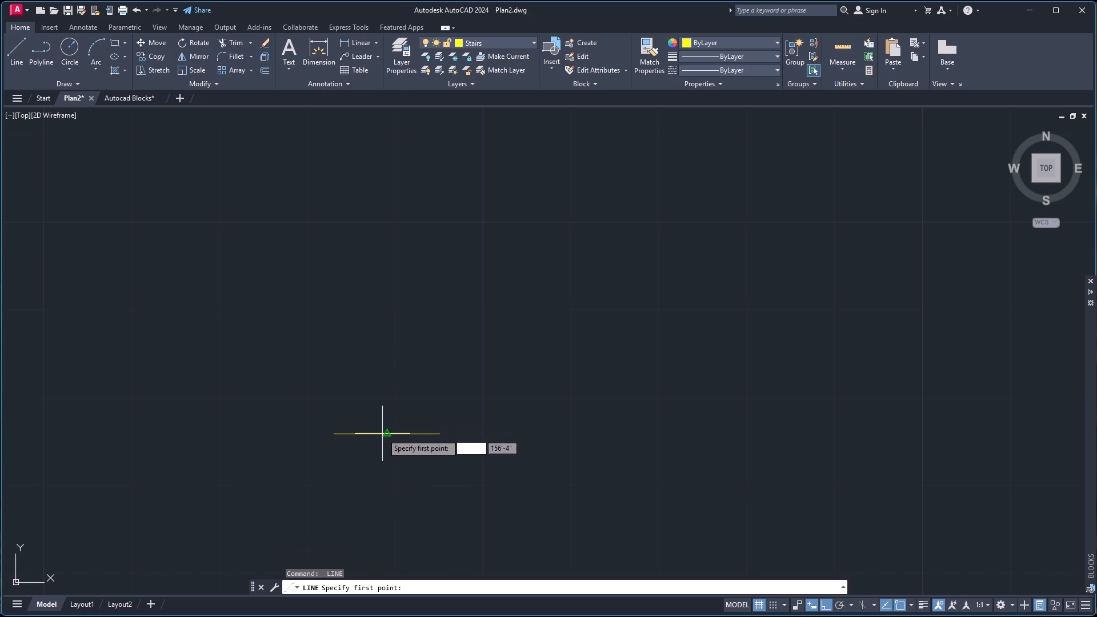
click(386, 434)
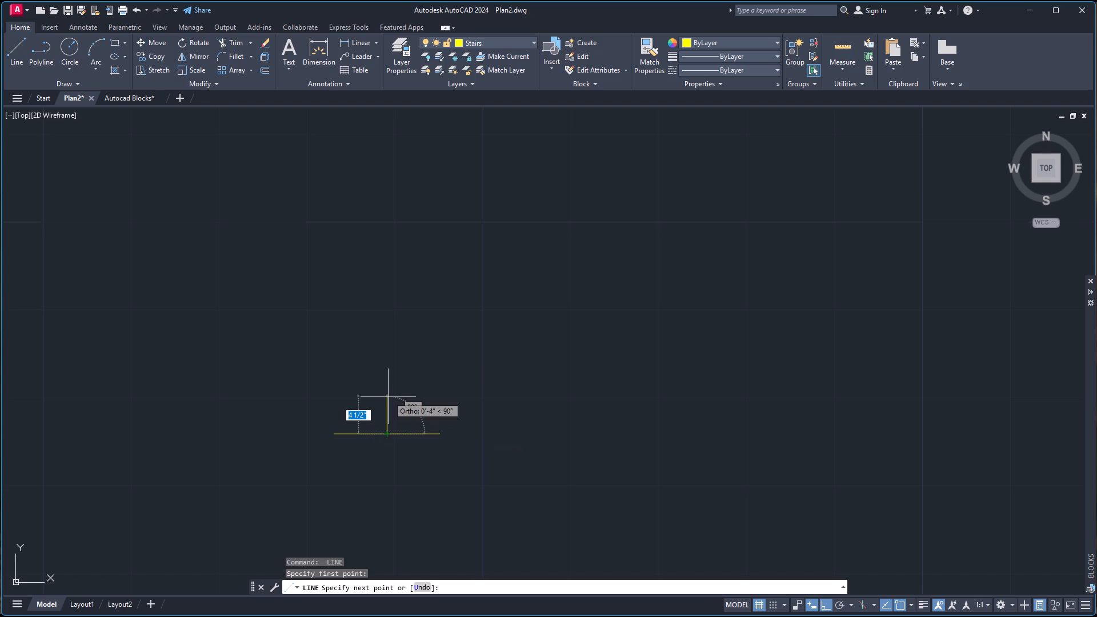
key(6)
key(Return)
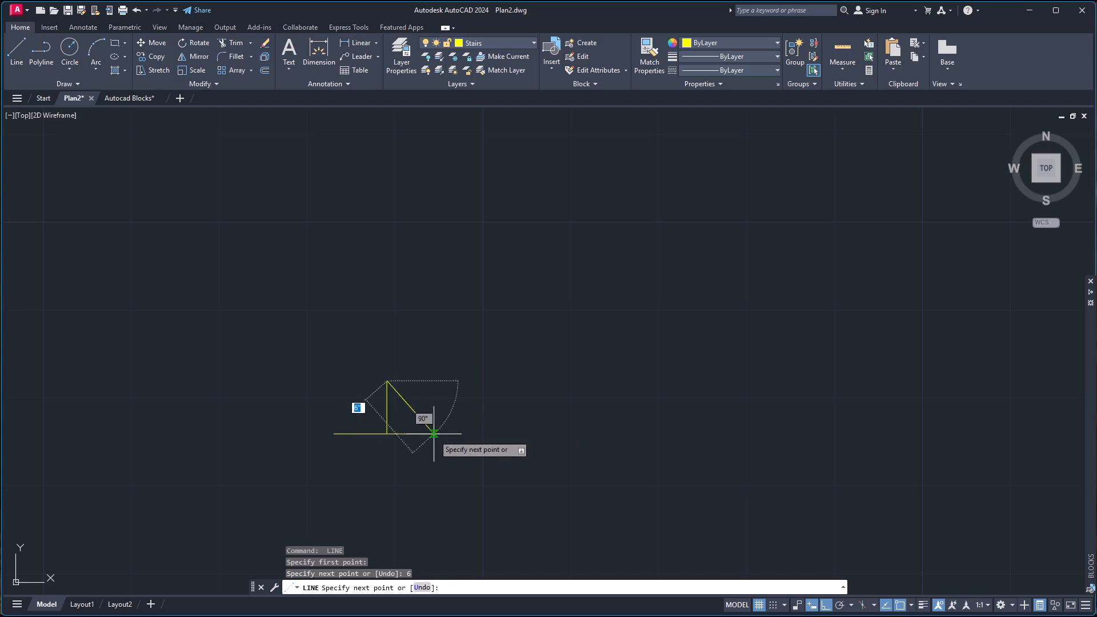
click(435, 435)
key(space)
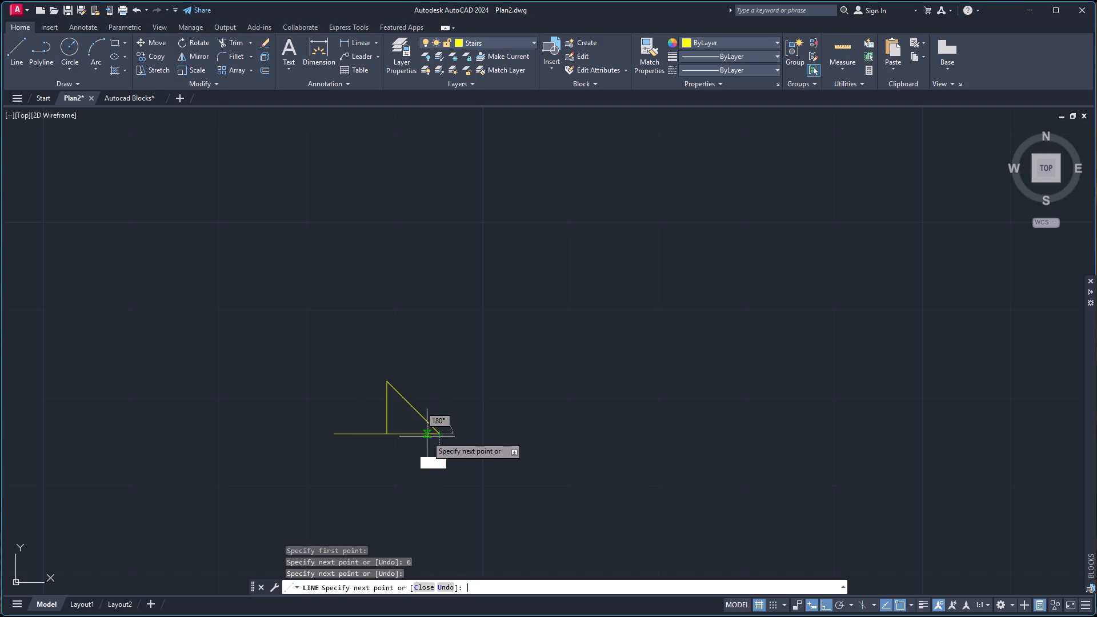
key(space)
click(386, 379)
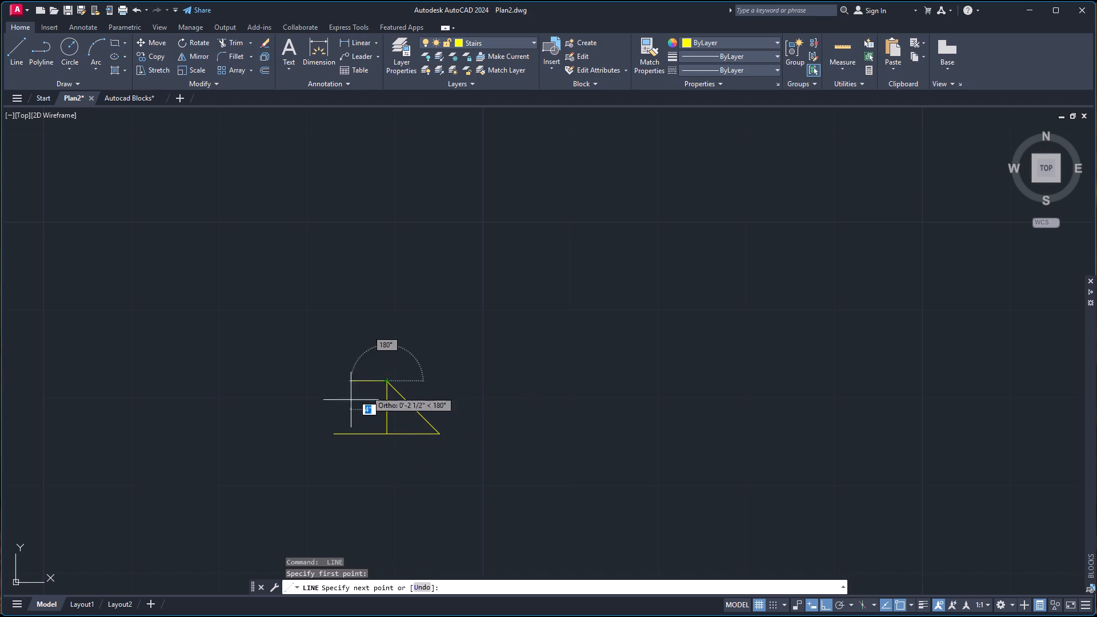
click(335, 432)
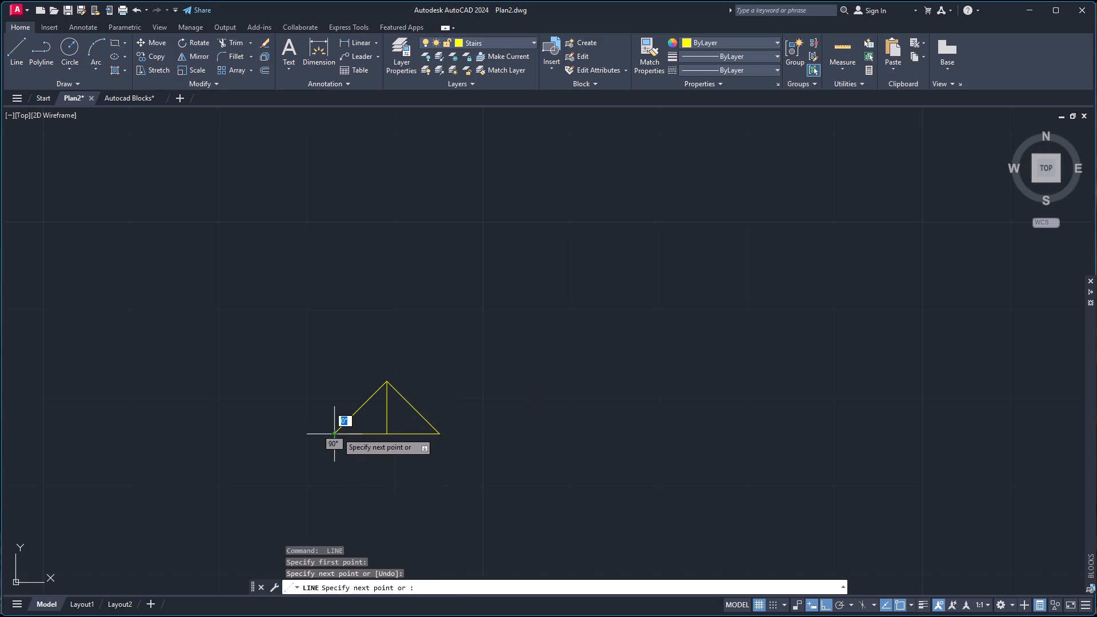
key(space)
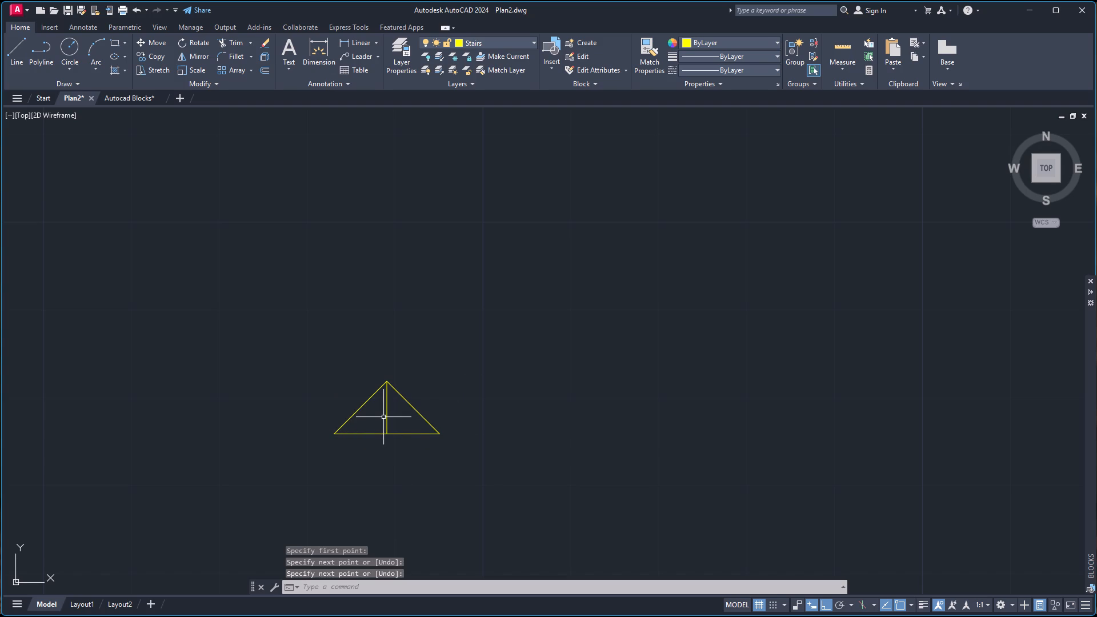
Erase the vertical construction line inside the triangle.
click(386, 416)
key(Delete)
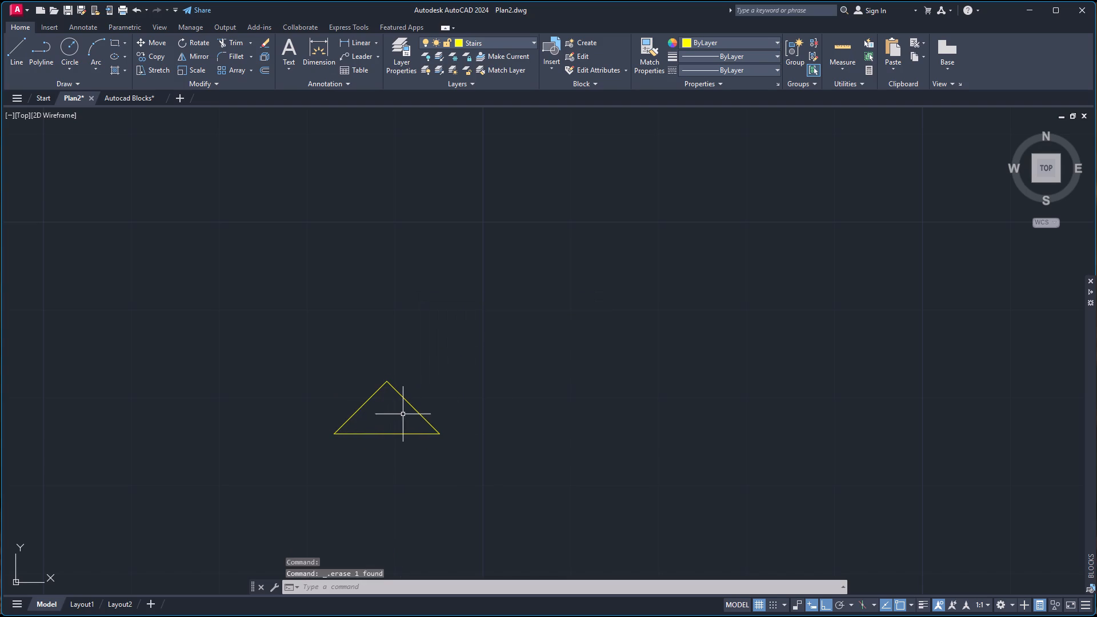
Fill the triangle with a solid hatch.
key(h)
key(Return)
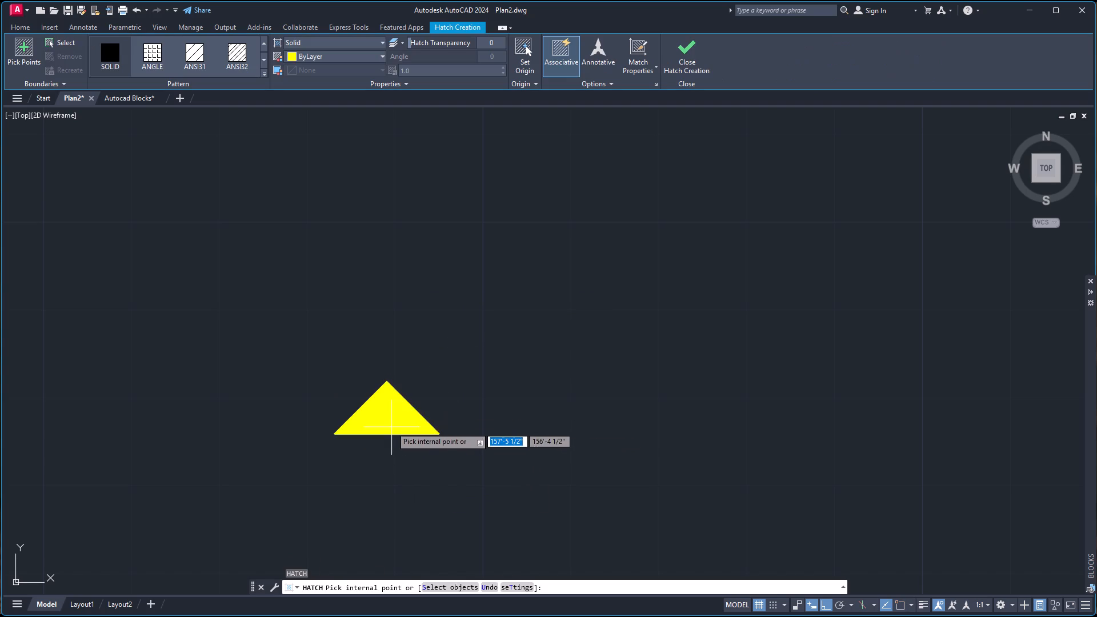
click(390, 422)
key(Escape)
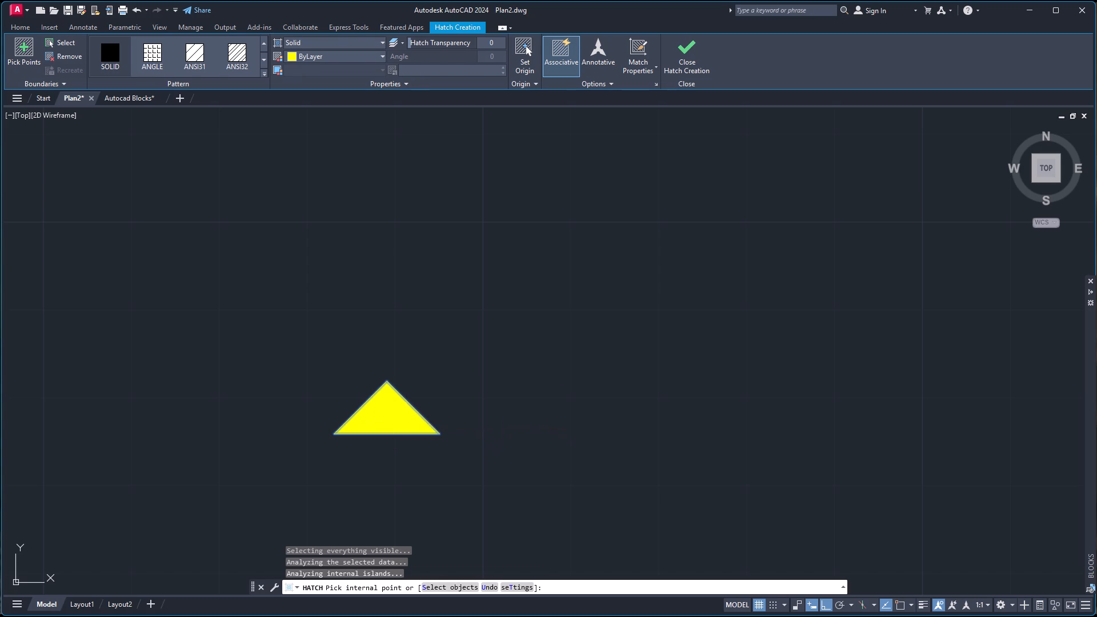
Group the triangle's three outlines and its solid fill into one arrowhead object.
click(291, 352)
click(452, 475)
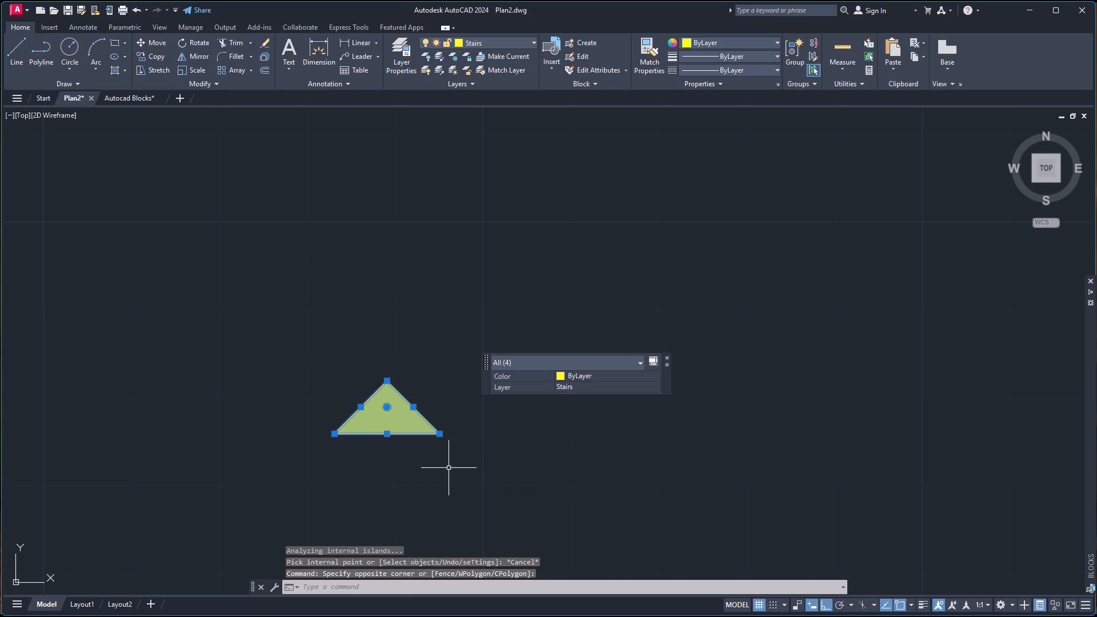
key(g)
key(Return)
Scale the arrowhead group down to a little under half its size, using its base midpoint as the base point.
scroll(443, 435, down, 3)
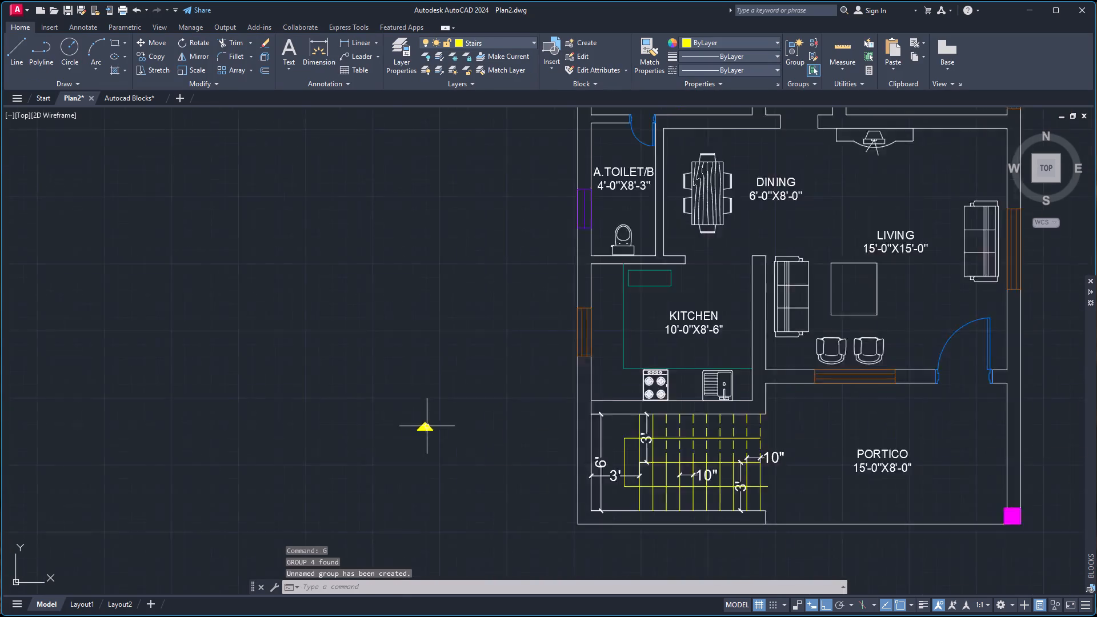
scroll(427, 426, down, 2)
scroll(452, 419, up, 2)
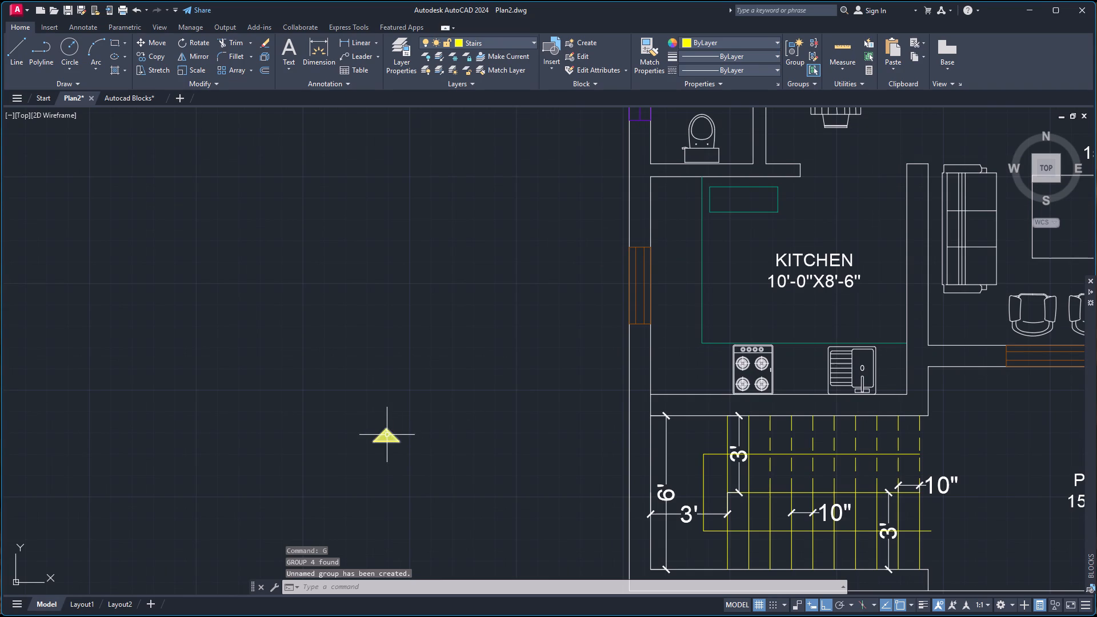
click(385, 434)
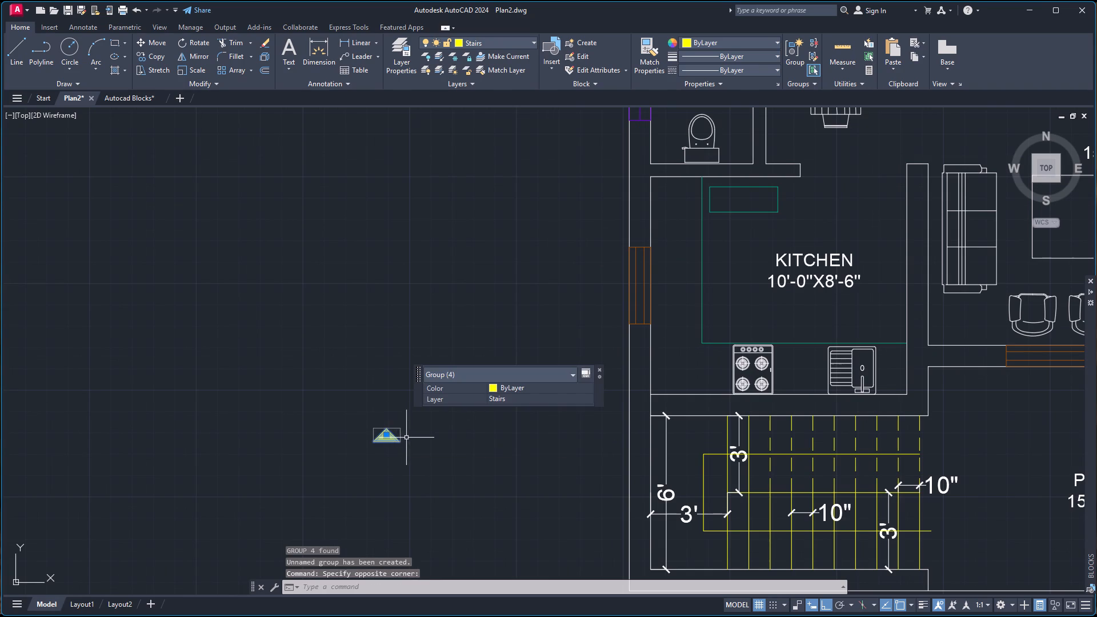
key(s)
key(c)
key(Return)
scroll(386, 450, up, 4)
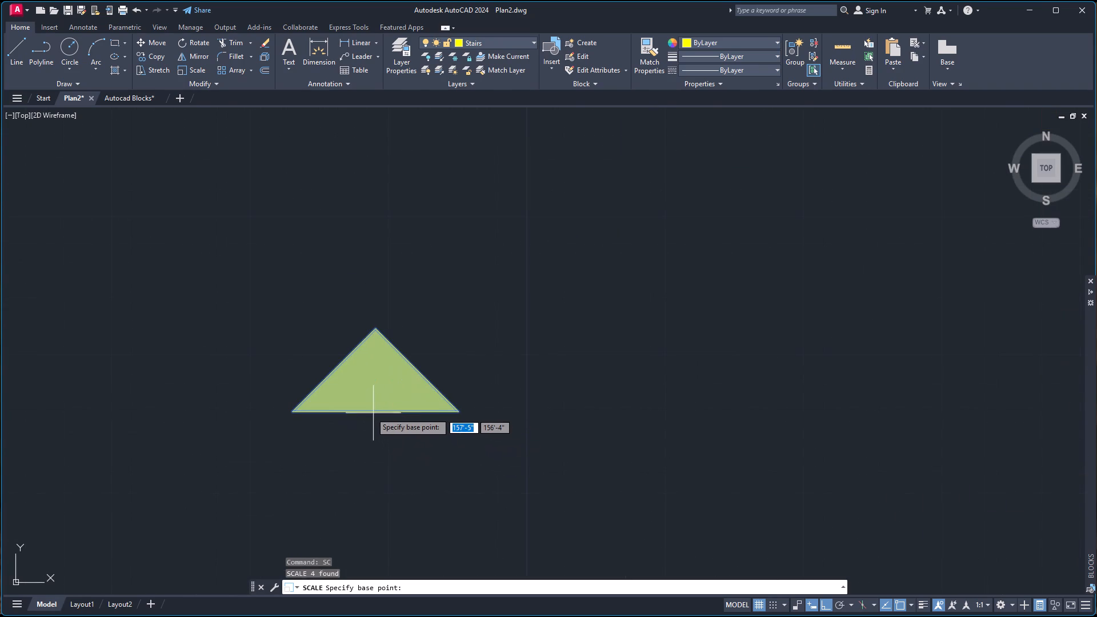
click(377, 410)
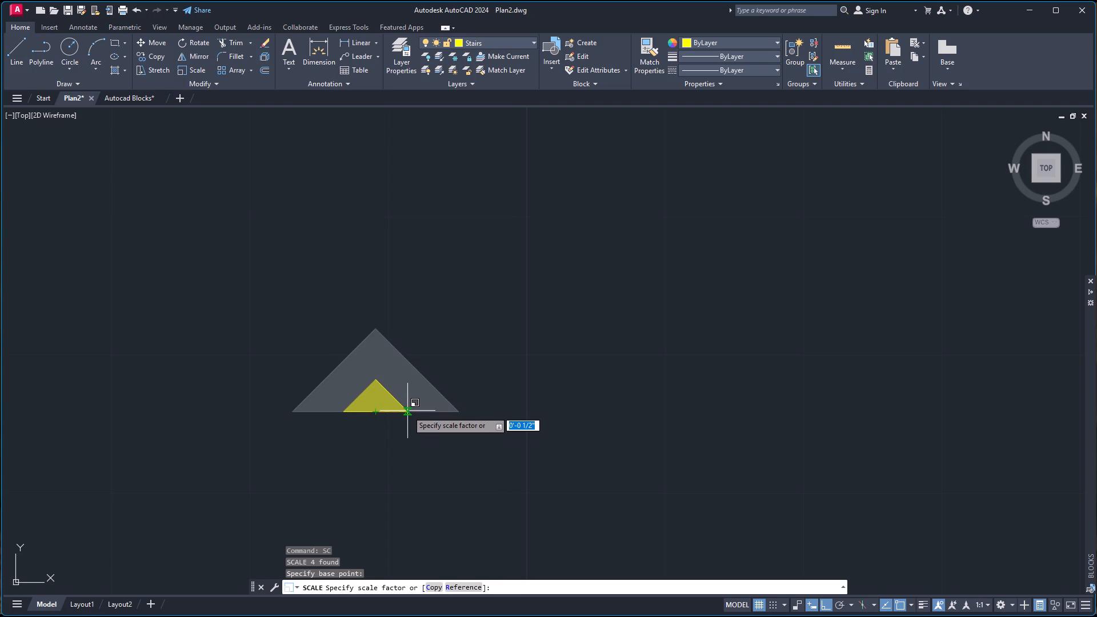
click(410, 411)
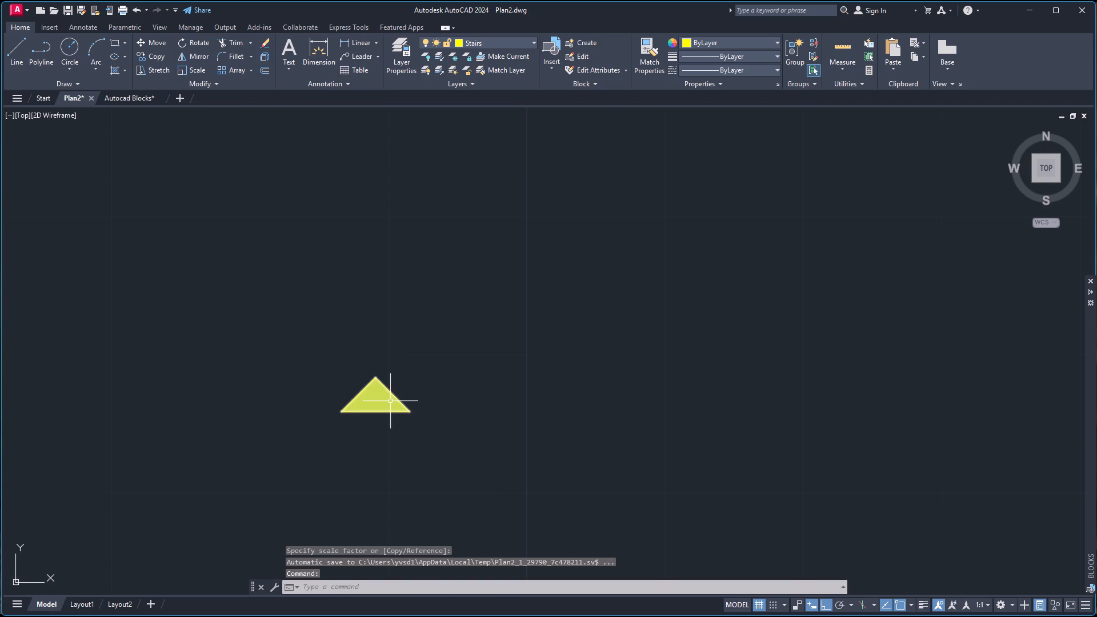
Rotate the arrowhead 270° about its base midpoint so that it points east.
click(387, 400)
key(r)
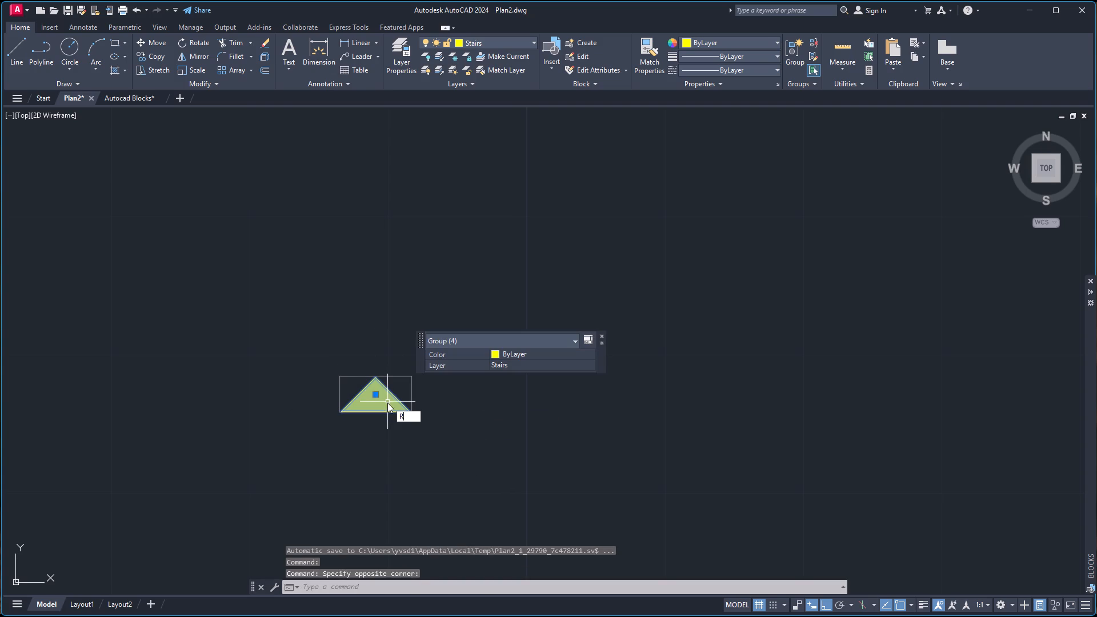
key(o)
key(Return)
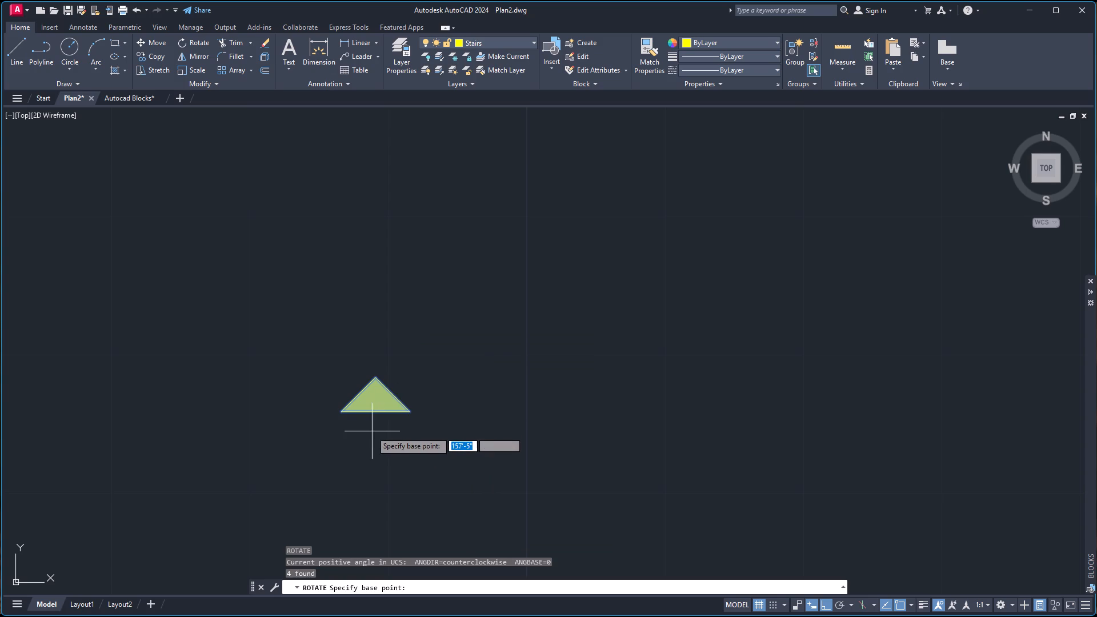
click(377, 414)
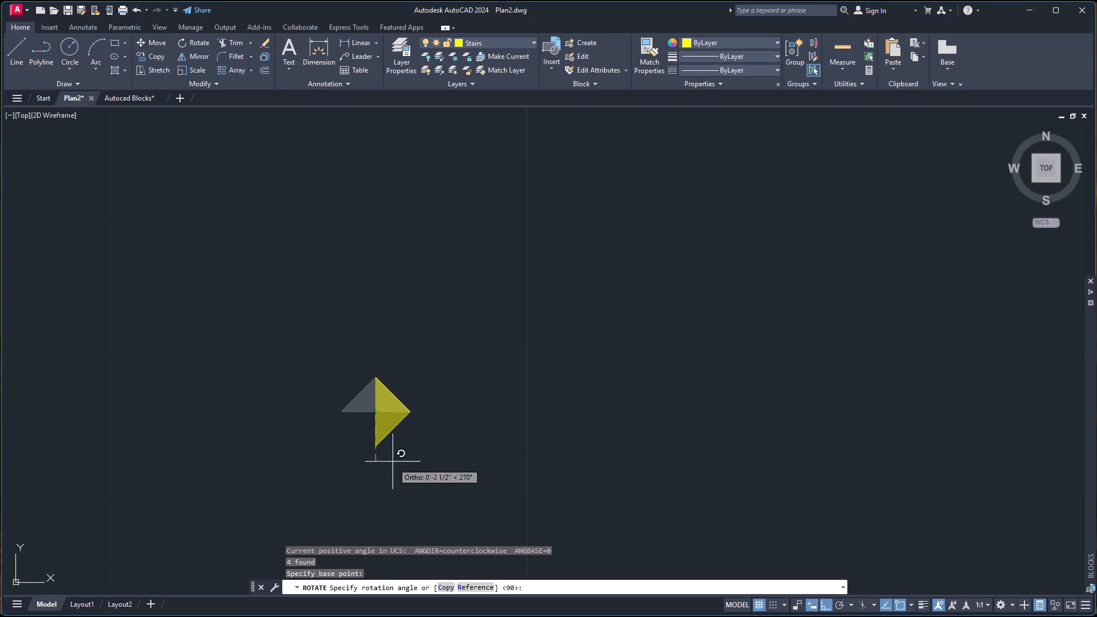
click(383, 480)
Move the arrowhead by its base midpoint onto the east end of the stair walking line in the upper flight.
click(377, 406)
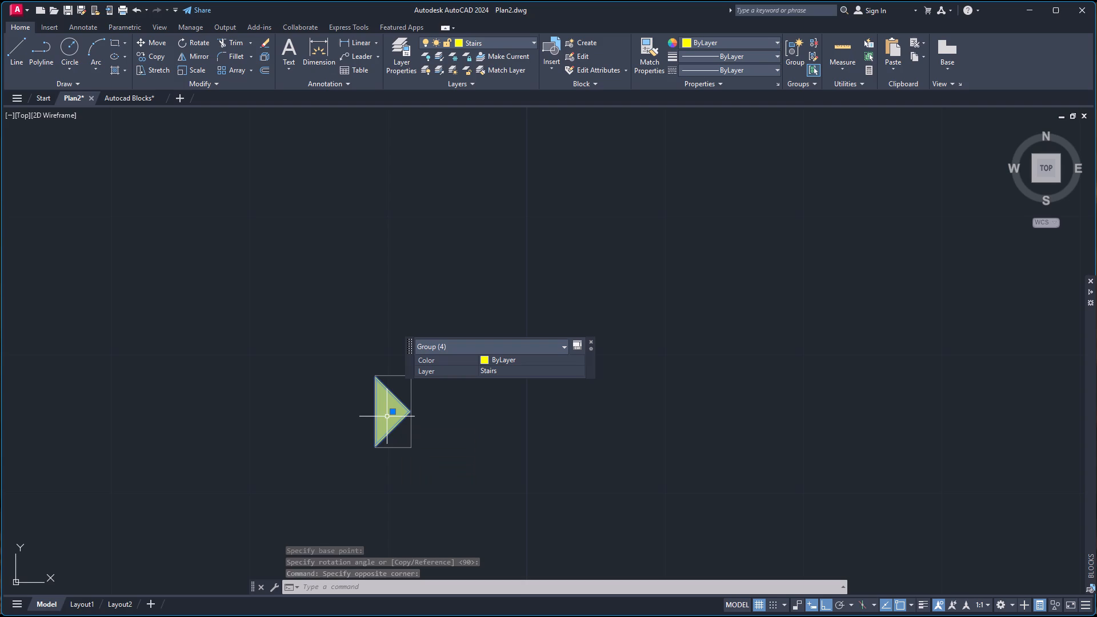
key(m)
key(Return)
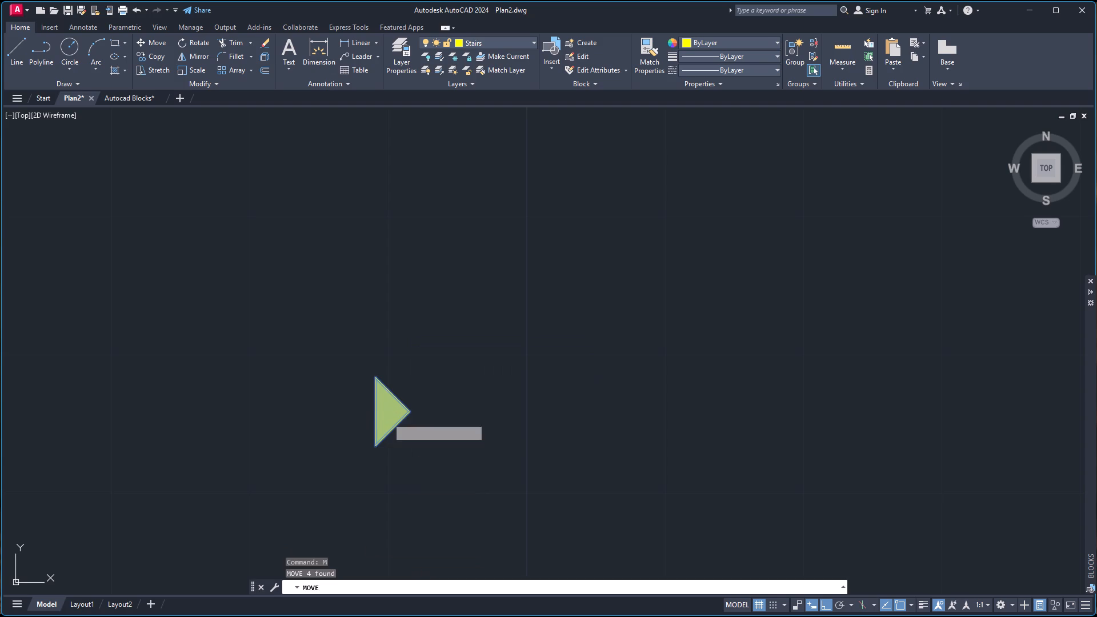
click(372, 412)
scroll(560, 422, down, 5)
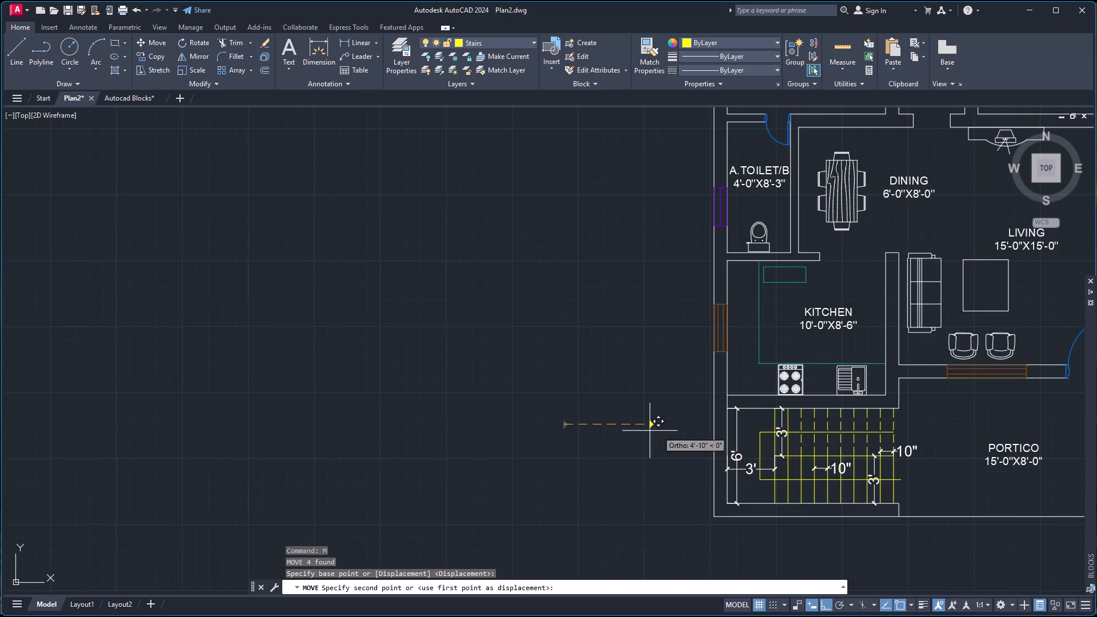
scroll(851, 436, up, 4)
scroll(980, 428, down, 3)
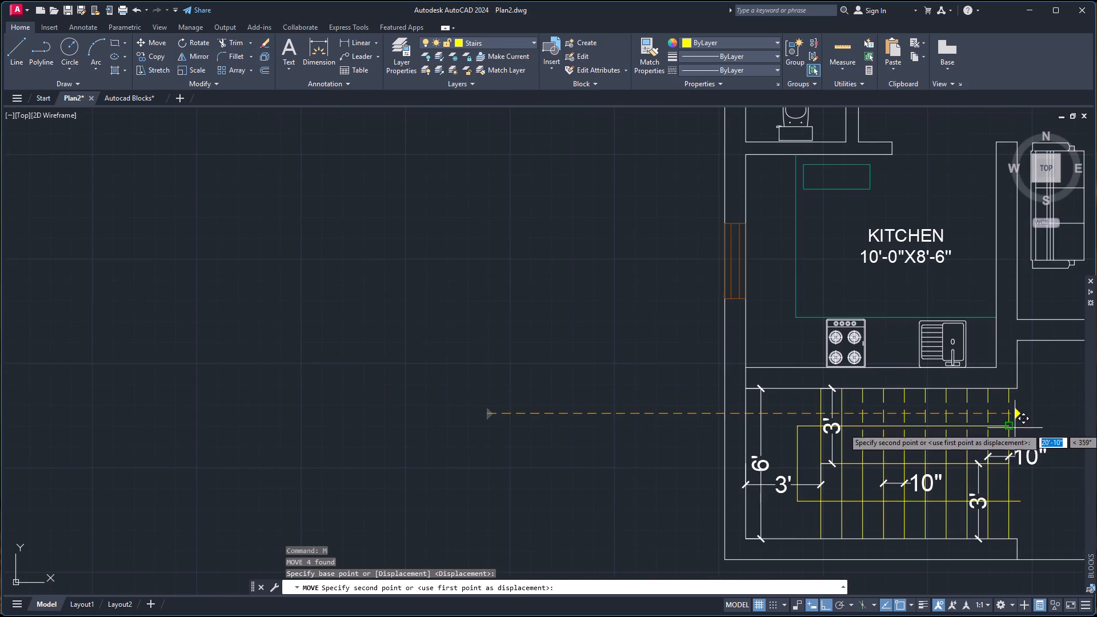
scroll(1014, 427, up, 3)
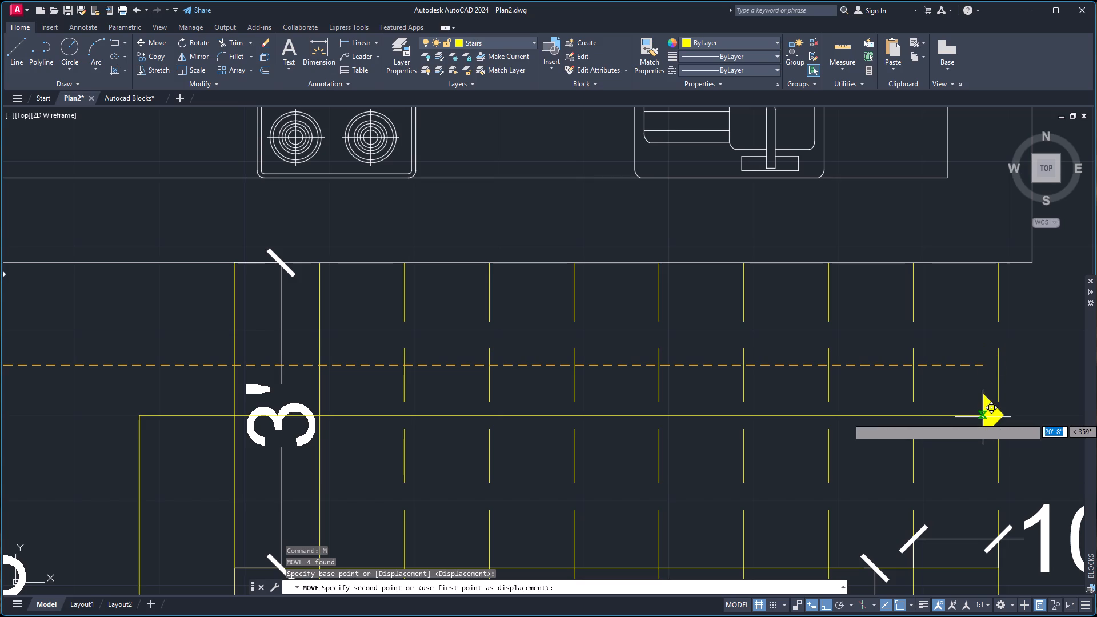
click(981, 417)
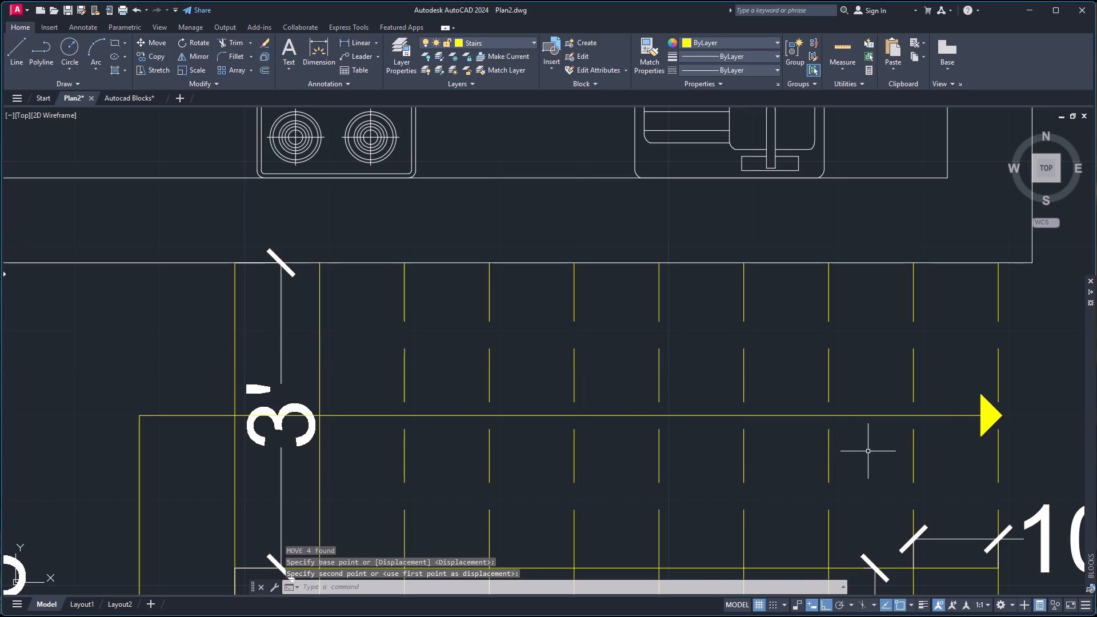
key(Escape)
Review the whole floor plan and examine the walls around the attached toilet between the two bedrooms.
scroll(883, 438, down, 4)
scroll(925, 380, down, 3)
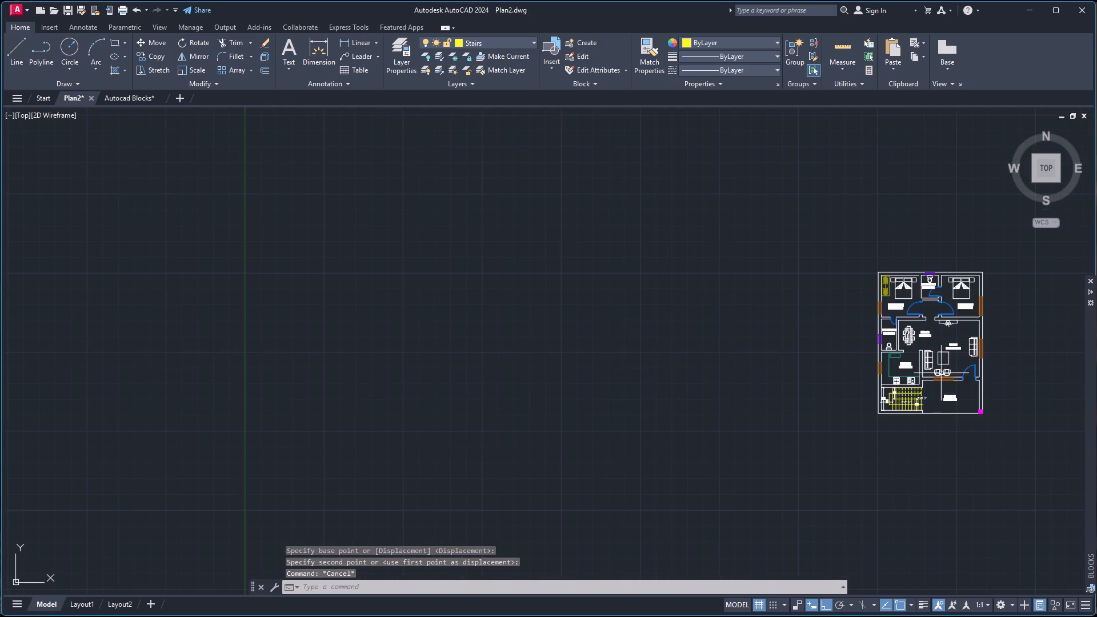
scroll(984, 310, up, 2)
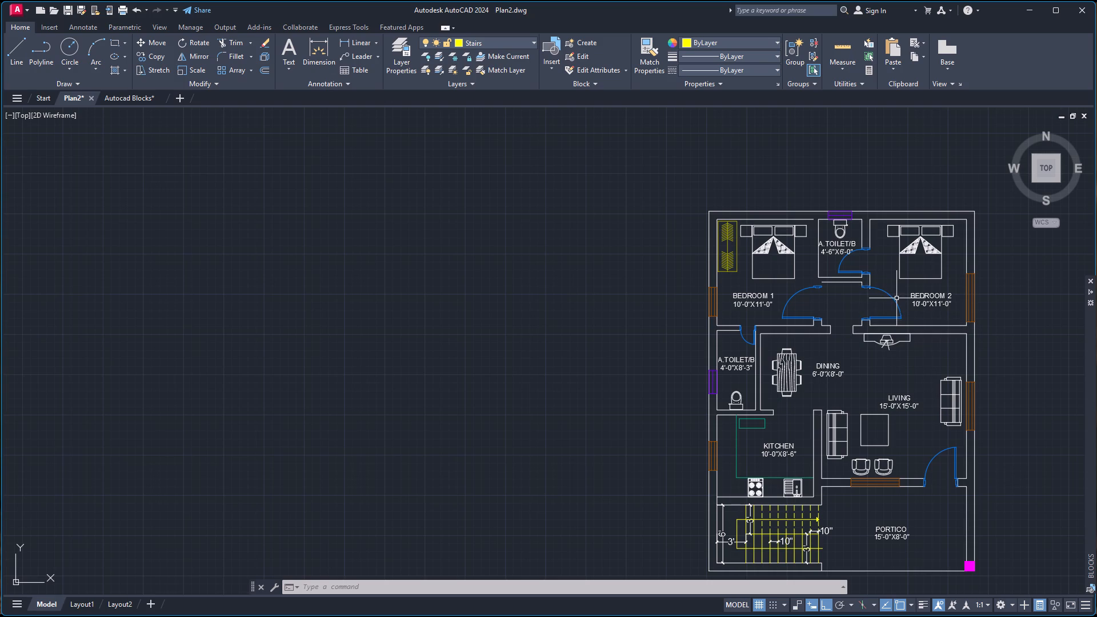
scroll(831, 259, up, 3)
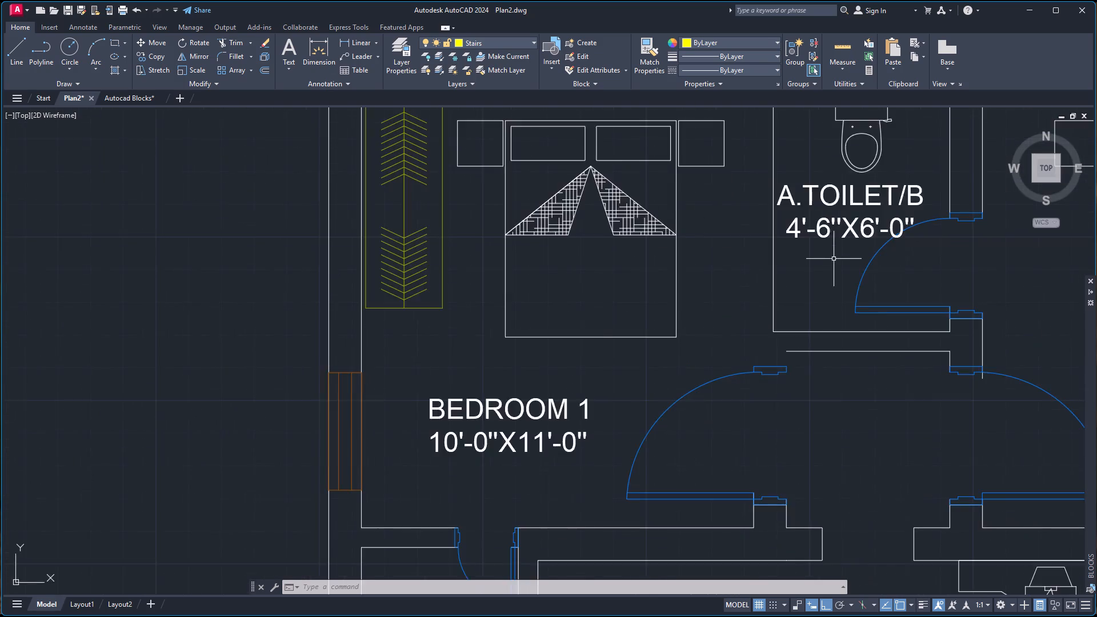
scroll(834, 259, down, 2)
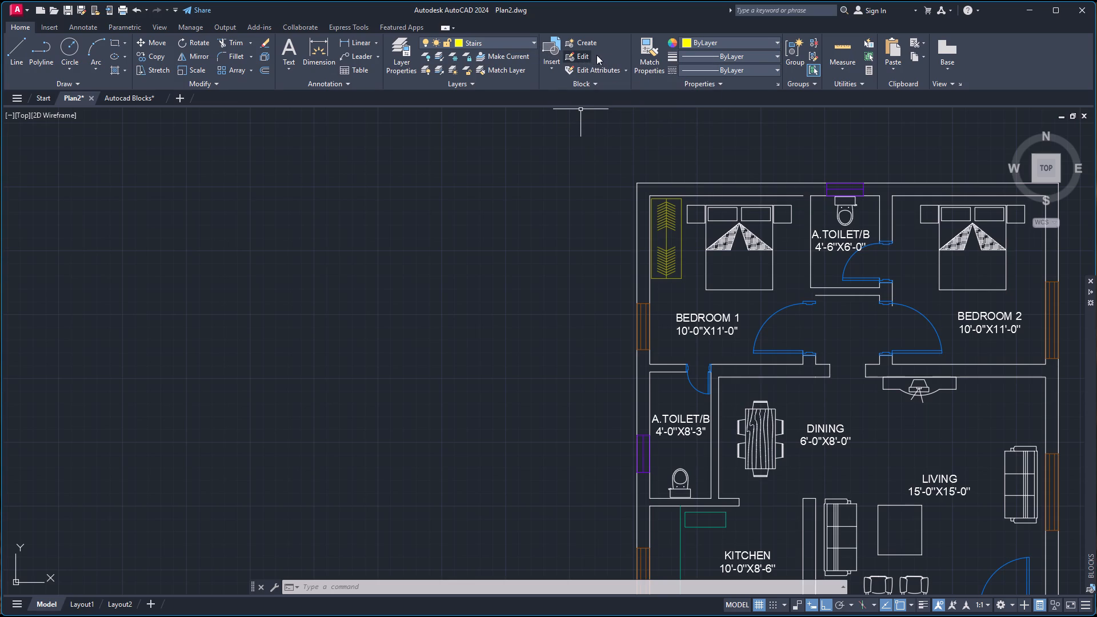
scroll(788, 290, down, 2)
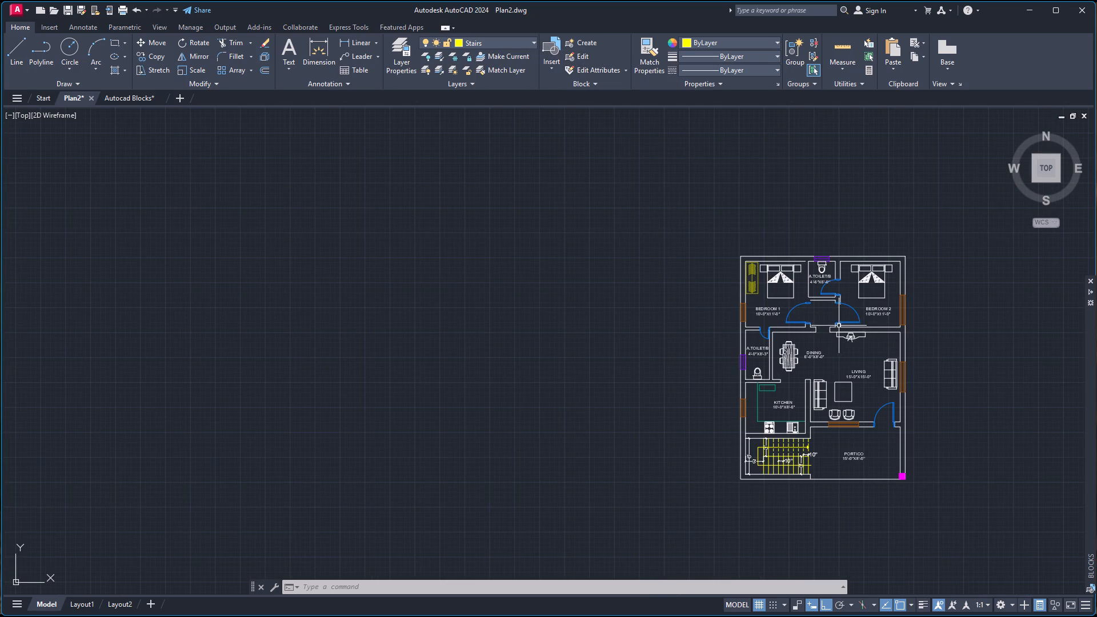
scroll(759, 247, up, 3)
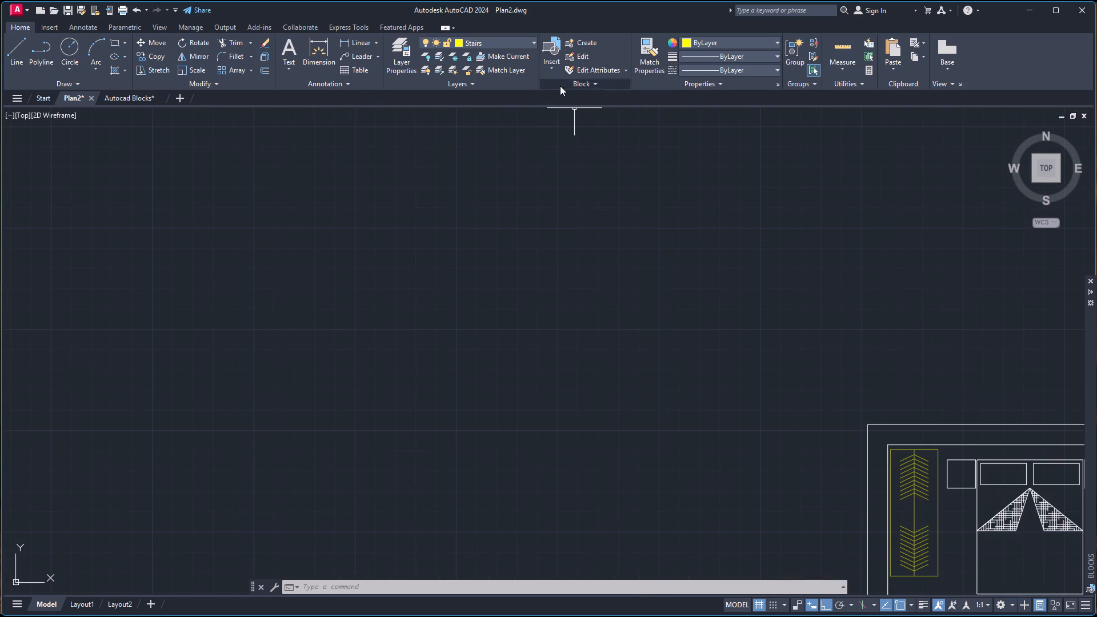
Make layer 0 the current layer.
click(525, 46)
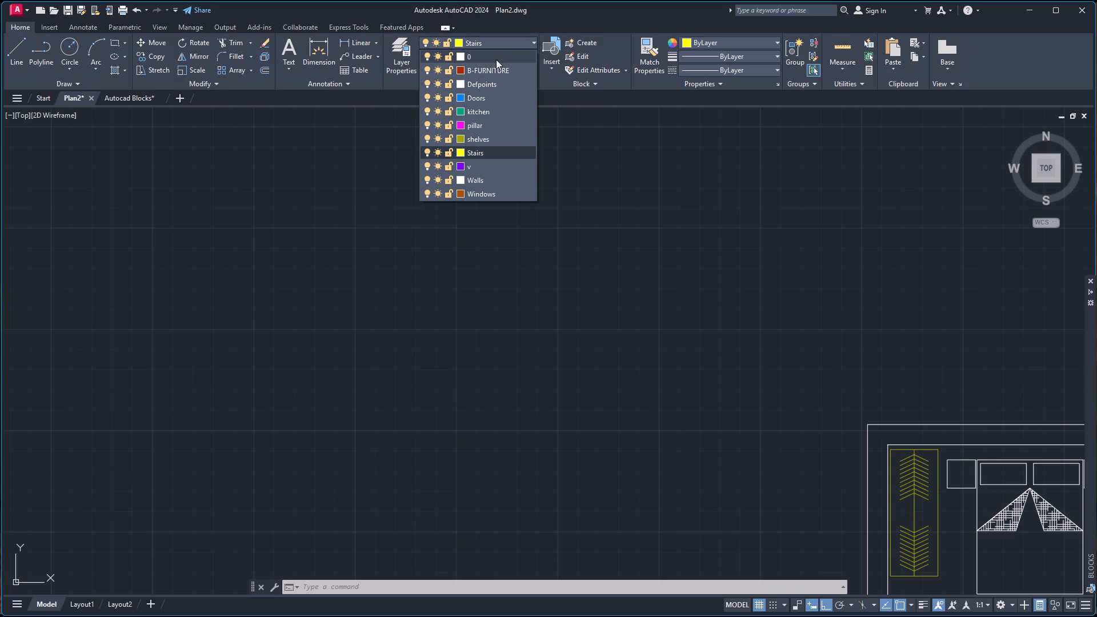
click(498, 56)
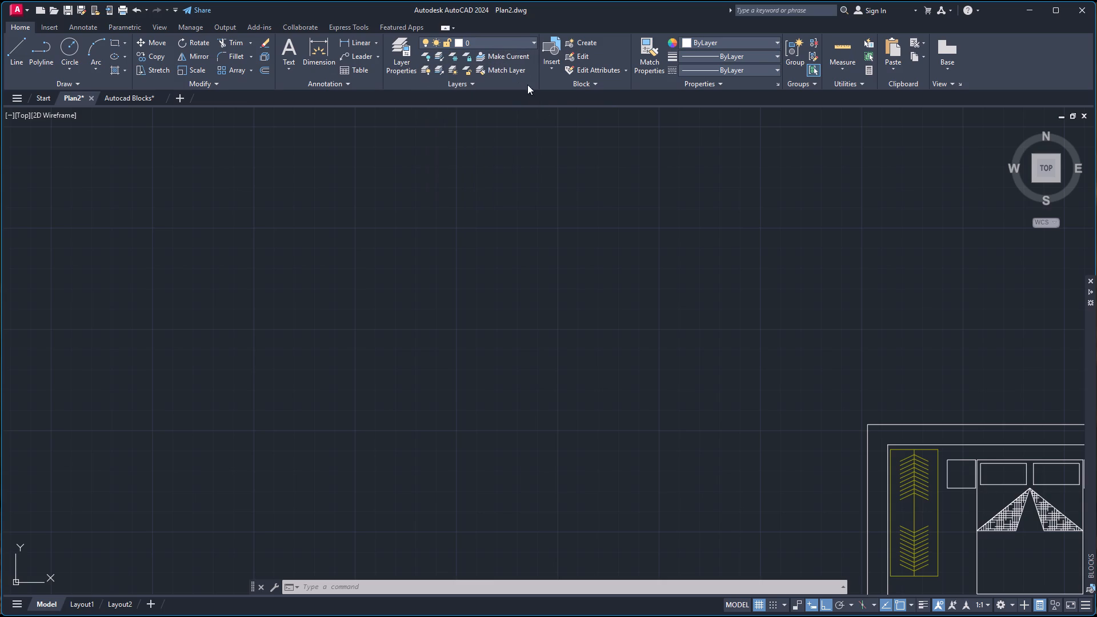
Draw the missing wall lines between Bedroom 1 and the attached toilet: 6'-10 1/2" down, 10" across the door jamb, up to the passage wall's corner.
scroll(541, 107, down, 4)
scroll(759, 277, up, 3)
scroll(523, 121, down, 4)
scroll(511, 104, up, 1)
scroll(507, 114, down, 3)
scroll(505, 105, up, 7)
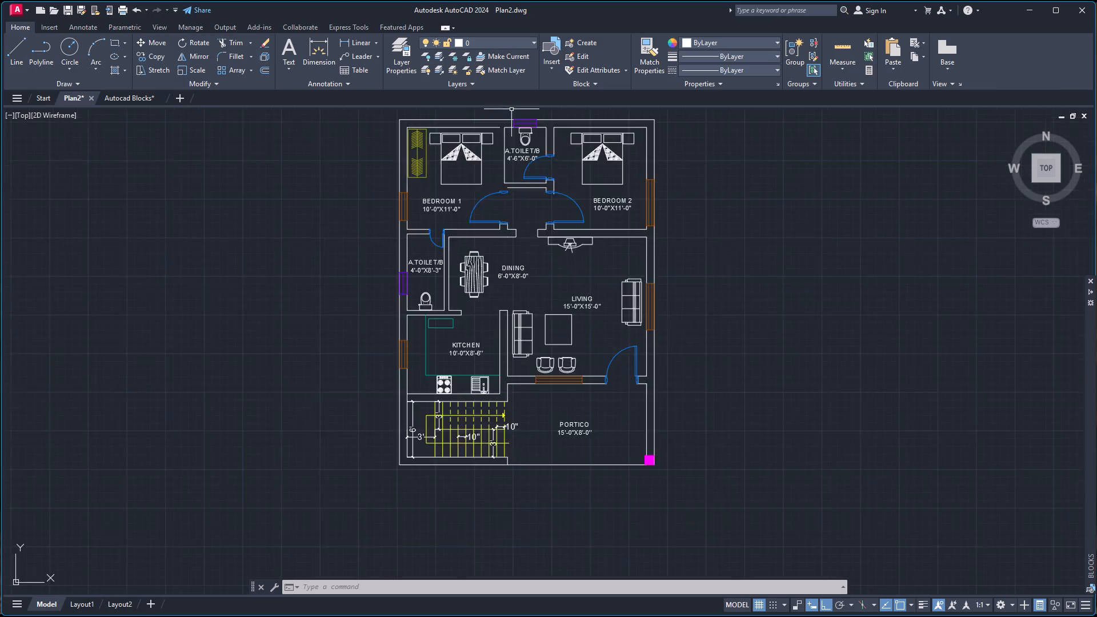
scroll(503, 125, up, 3)
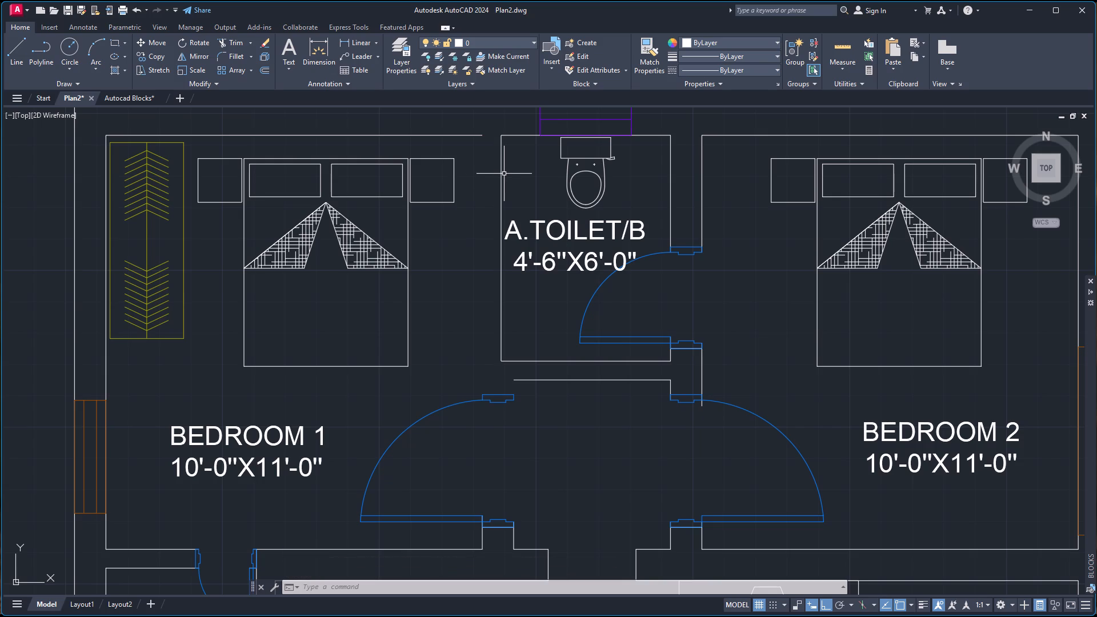
key(l)
key(Return)
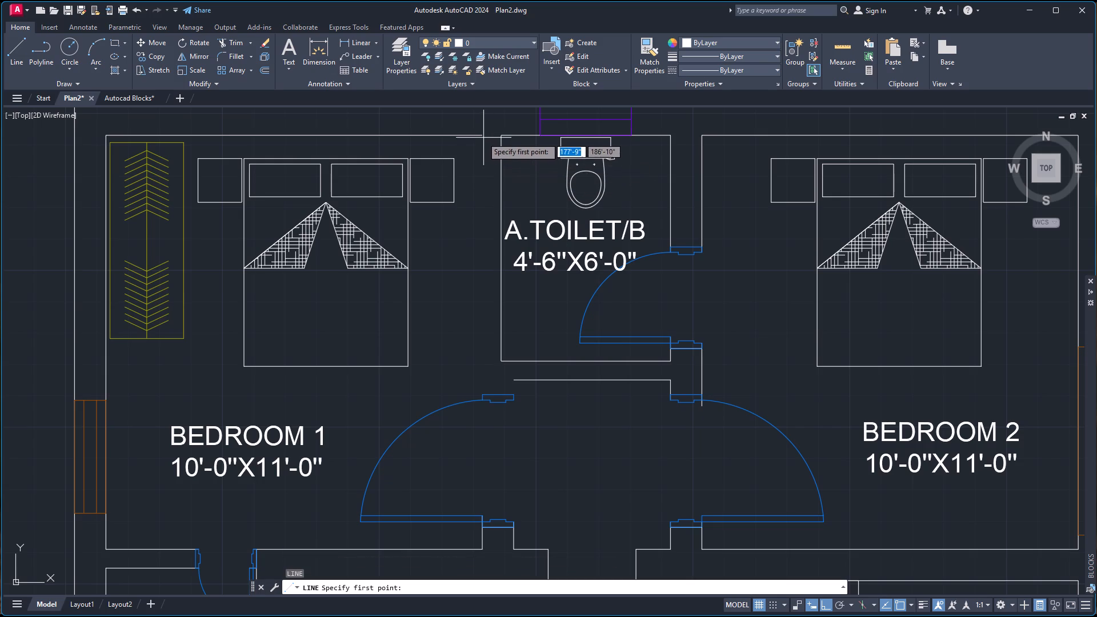
click(480, 137)
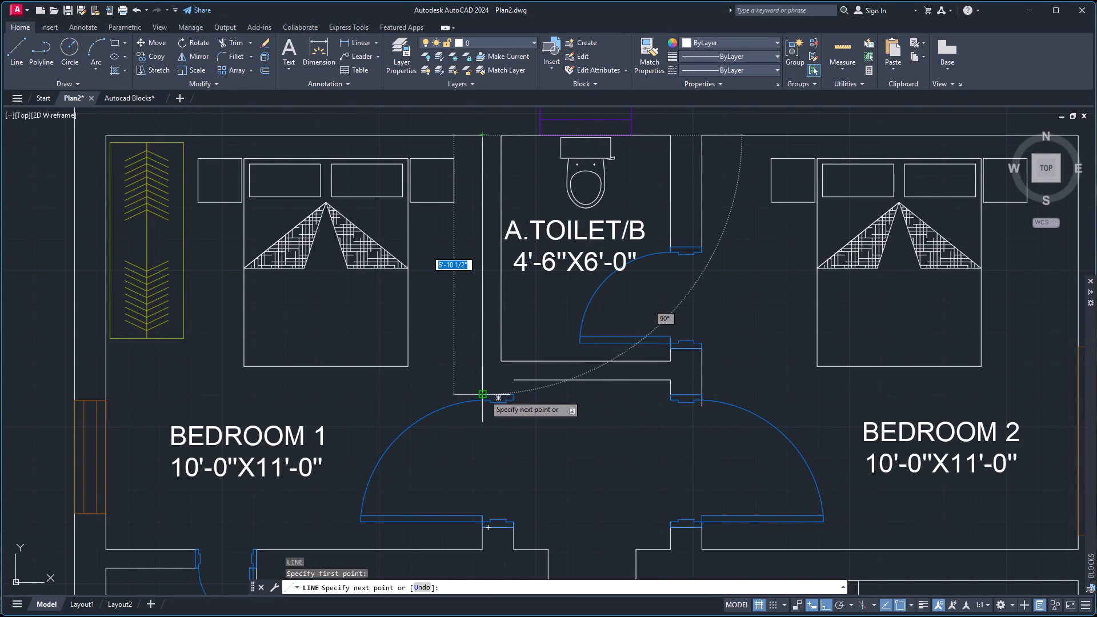
click(485, 395)
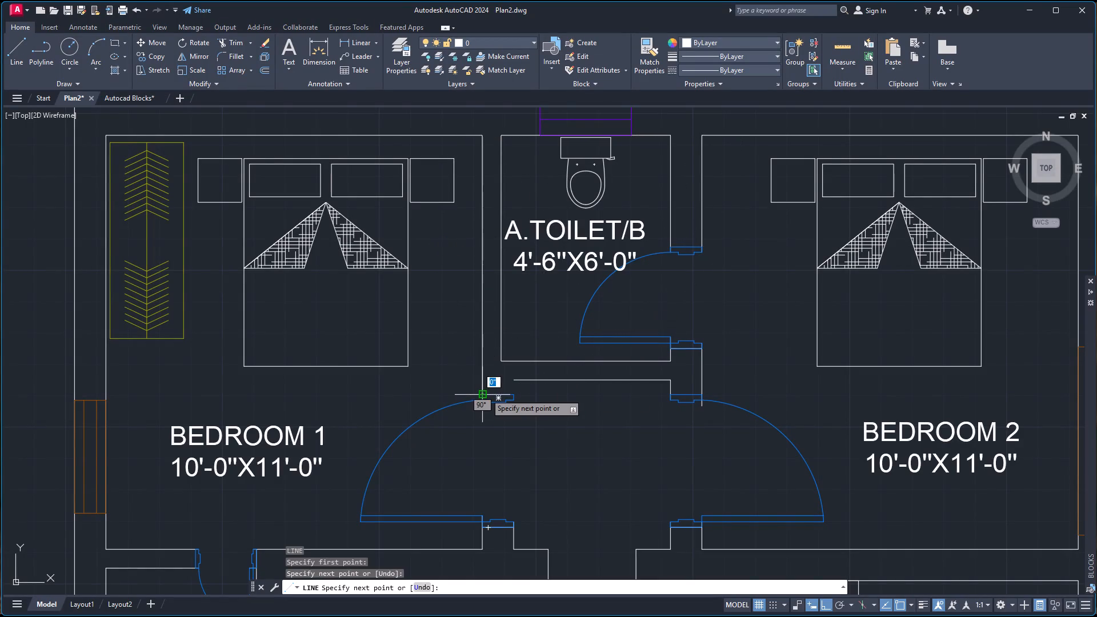
key(F1)
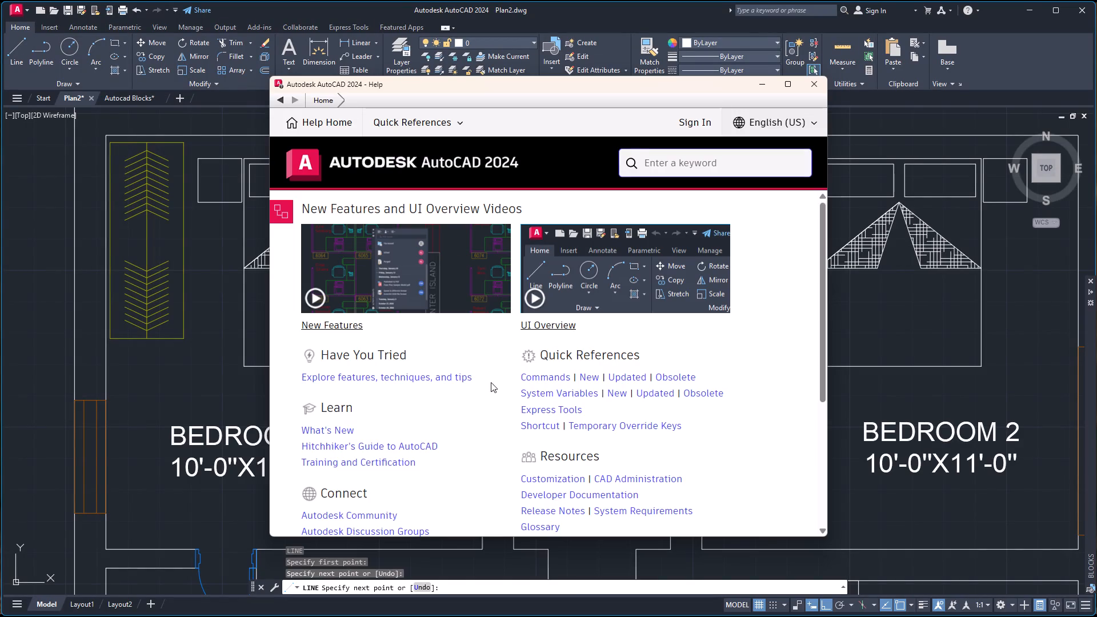
click(814, 83)
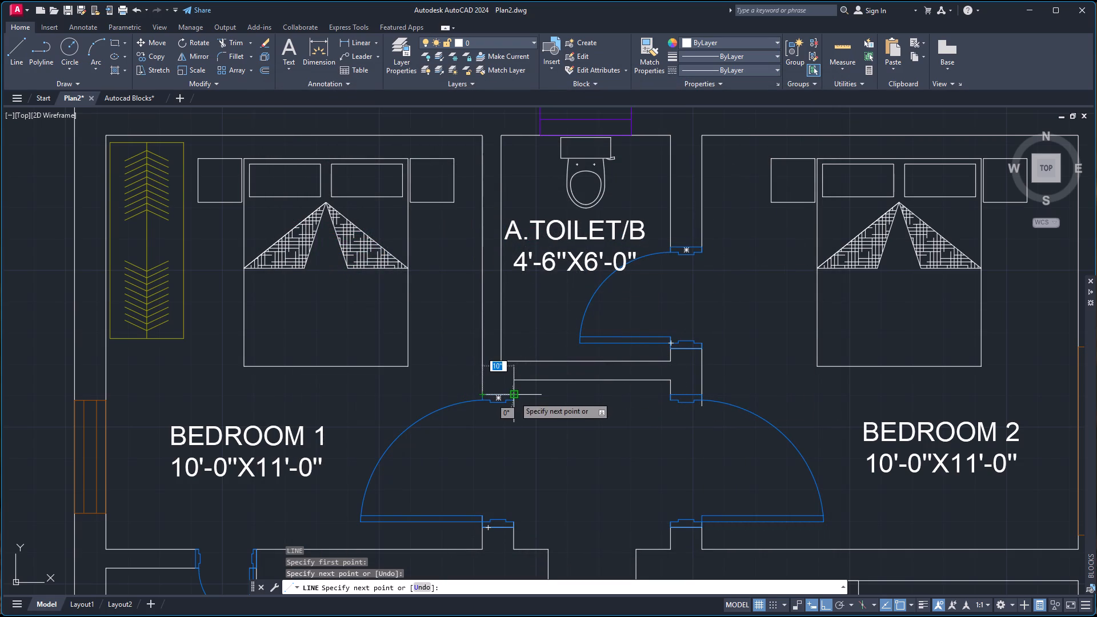
click(514, 396)
click(517, 380)
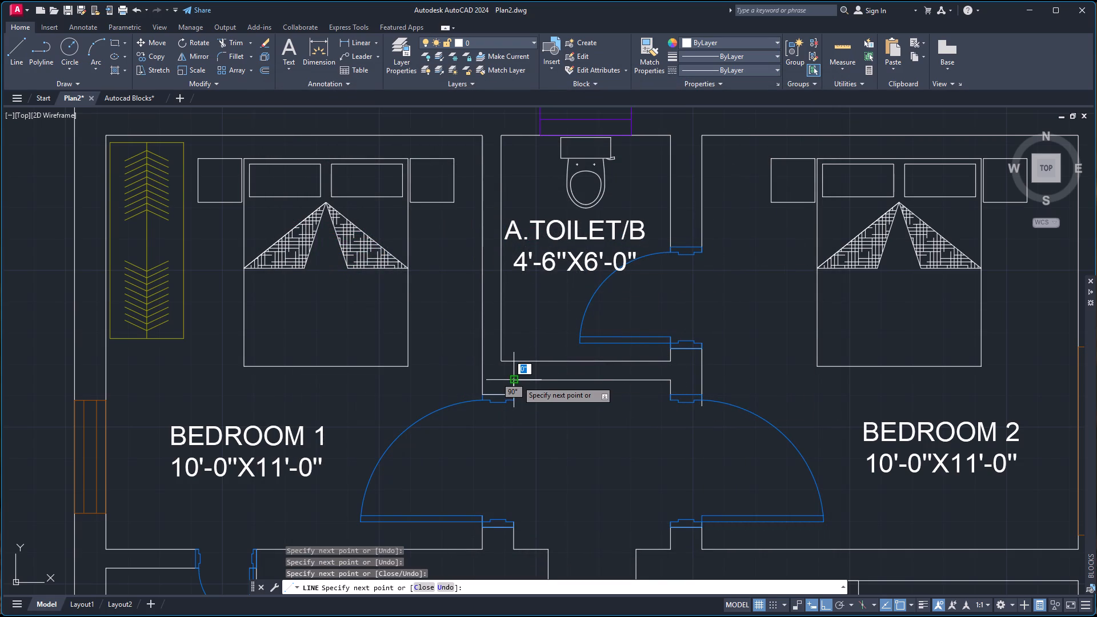
key(Escape)
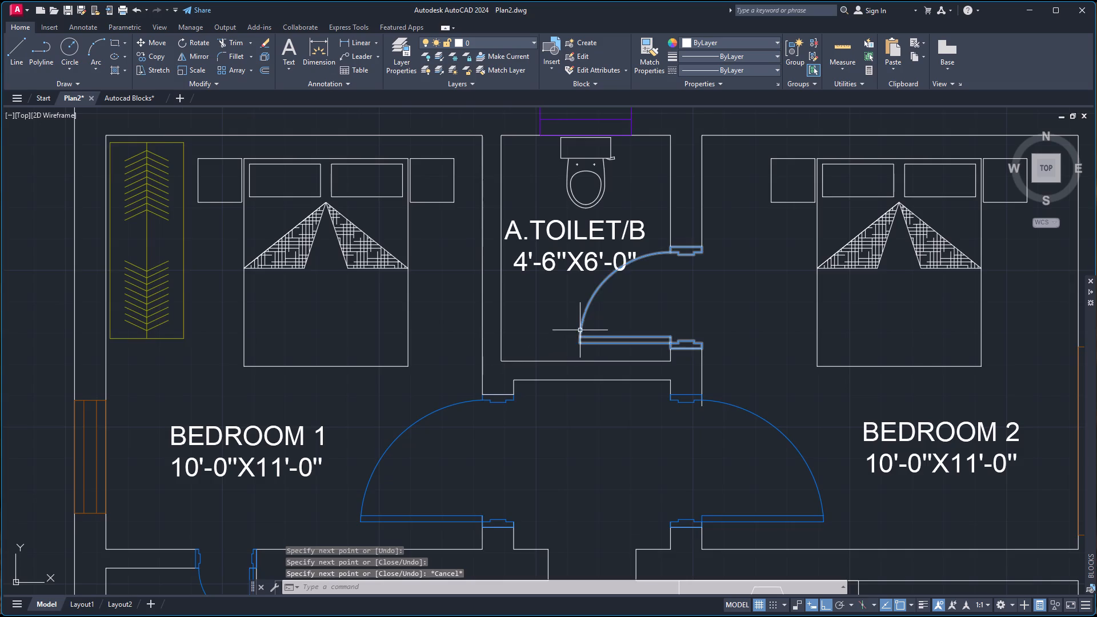
Add single-line text "D" about 9 1/2" high at rotation 0 in the passage beside Bedroom 1's door.
scroll(580, 331, up, 2)
scroll(573, 351, down, 1)
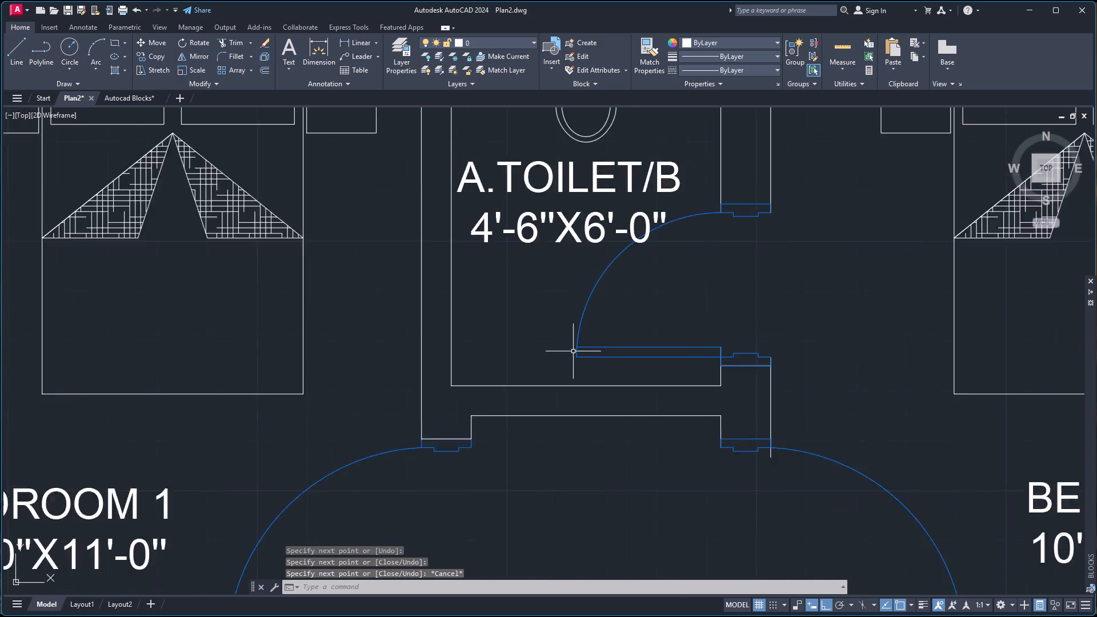
scroll(573, 351, down, 2)
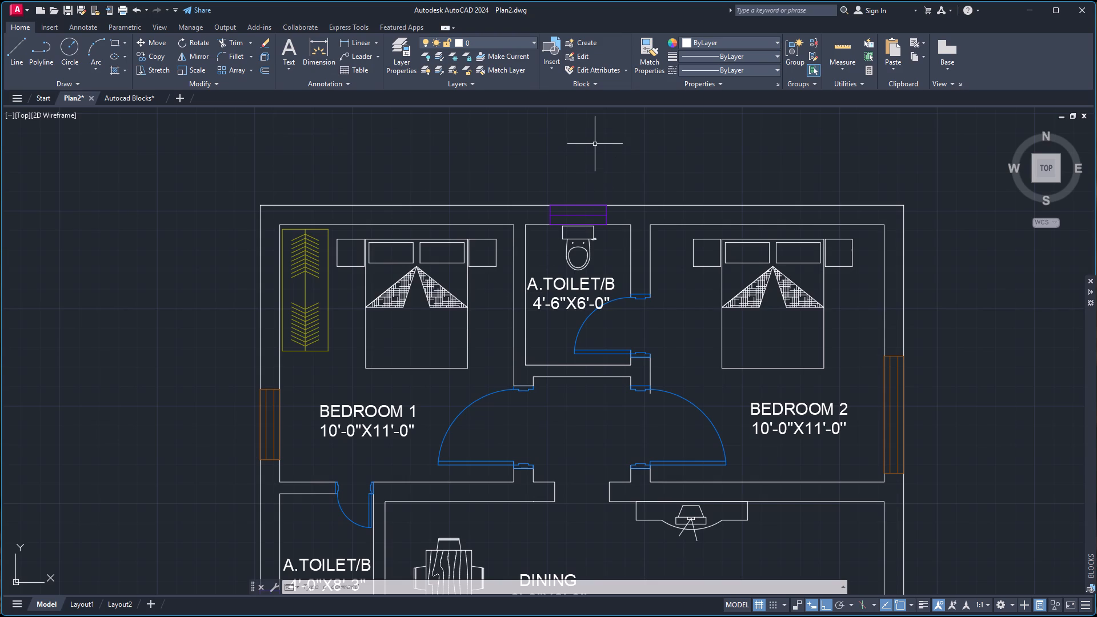
scroll(607, 135, down, 2)
scroll(516, 120, up, 1)
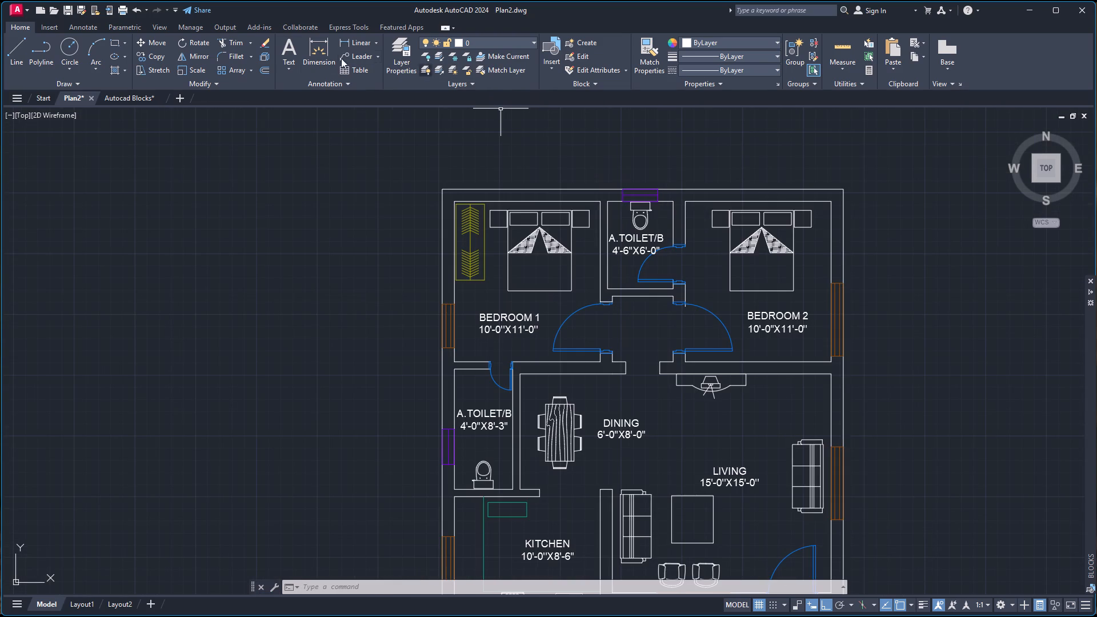
click(78, 31)
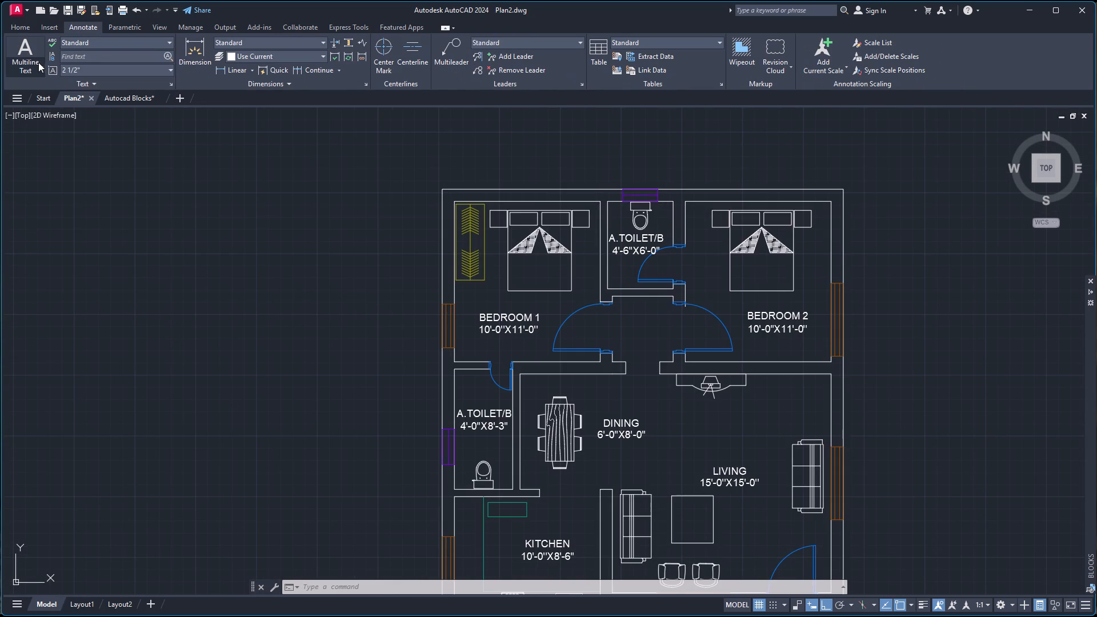
click(36, 64)
click(46, 110)
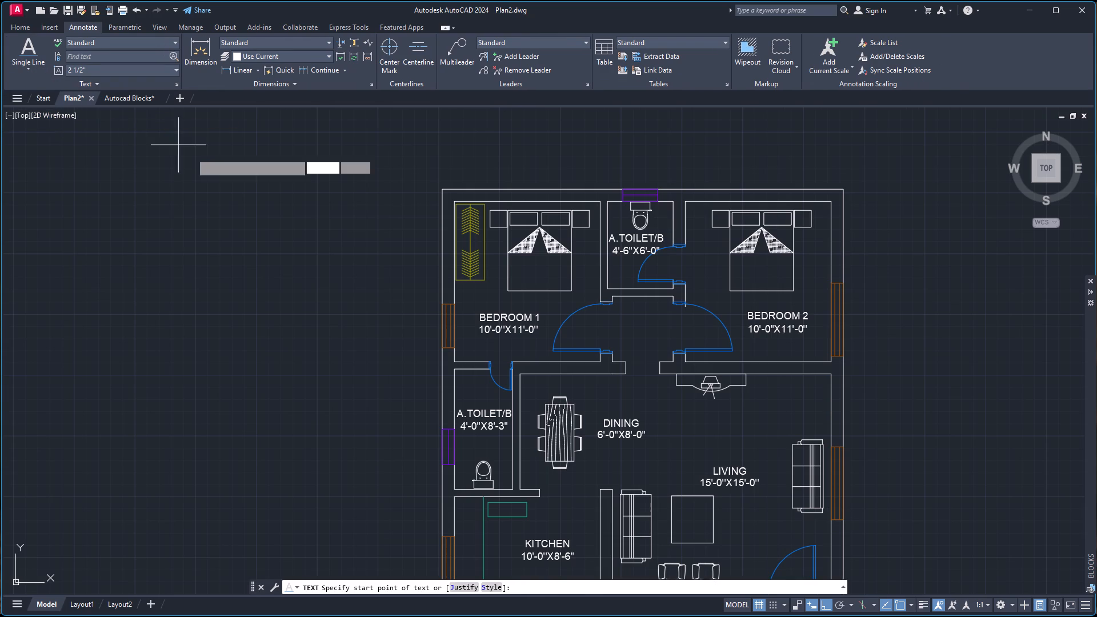
scroll(505, 283, up, 1)
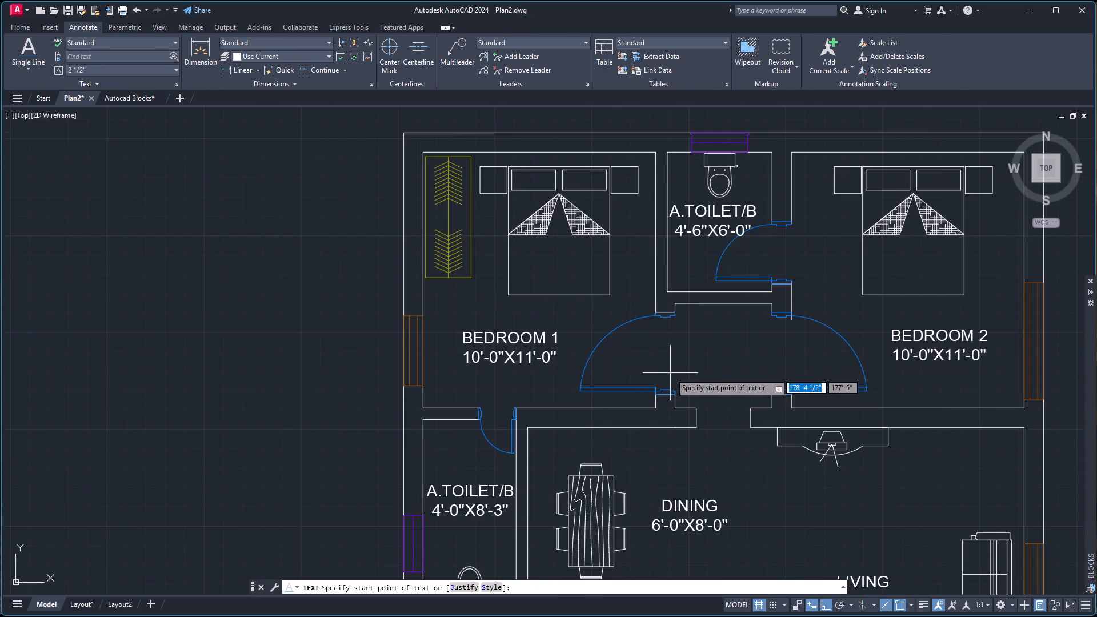
click(670, 373)
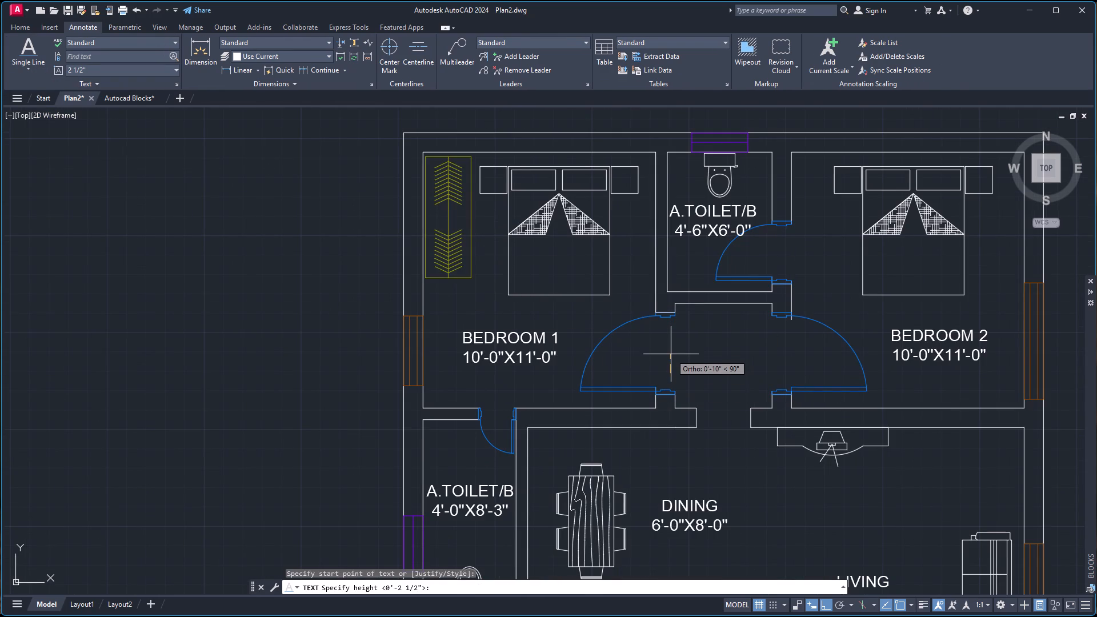
click(671, 354)
key(Return)
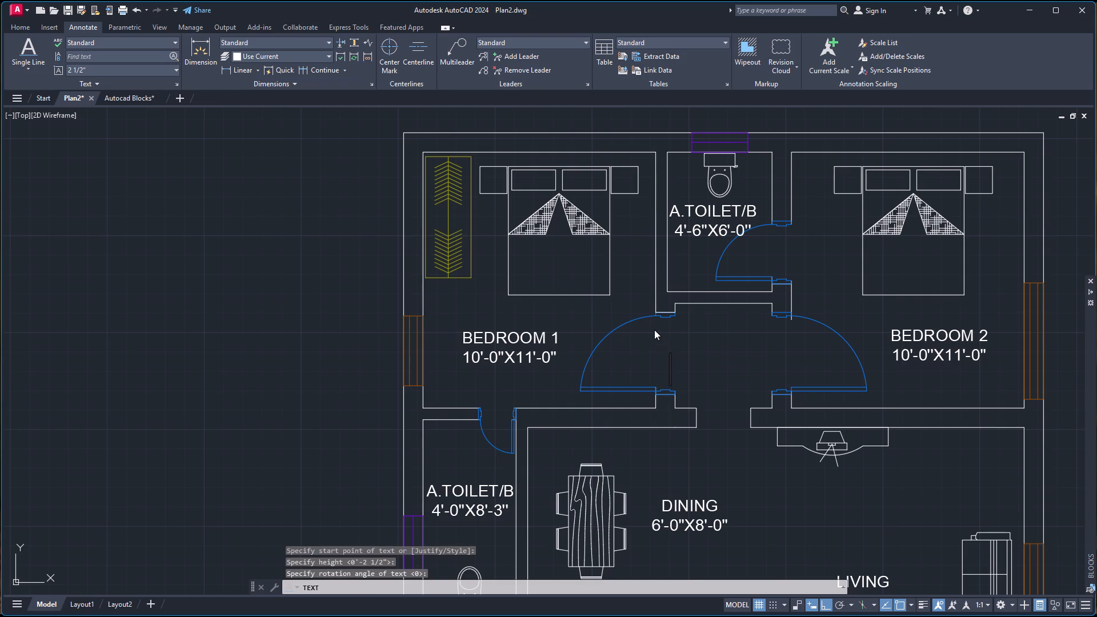
key(d)
key(Return)
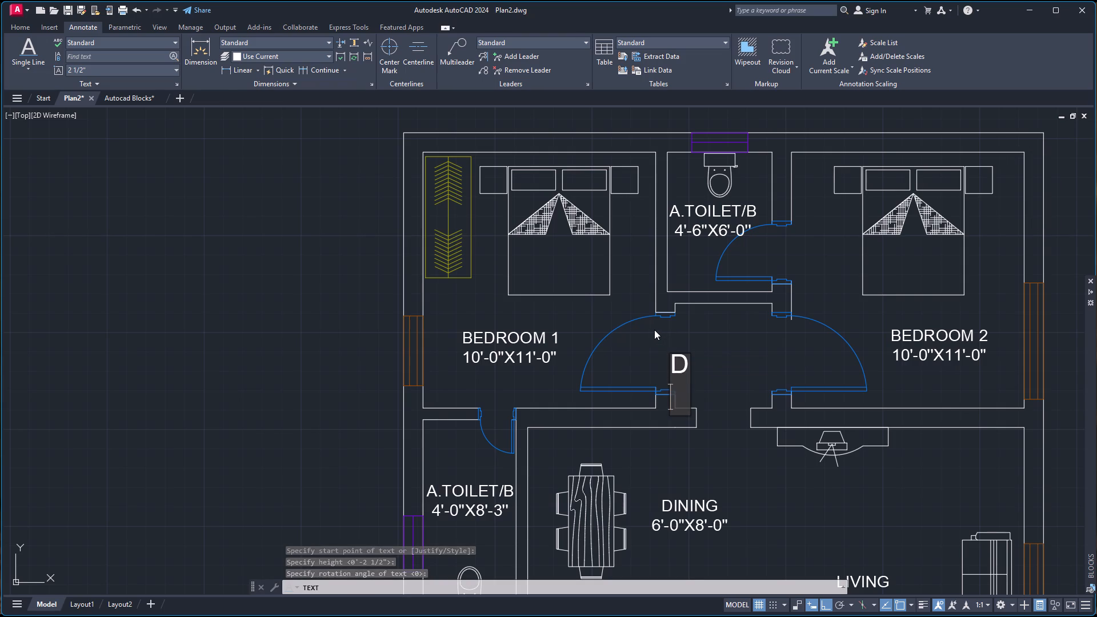
key(BackSpace)
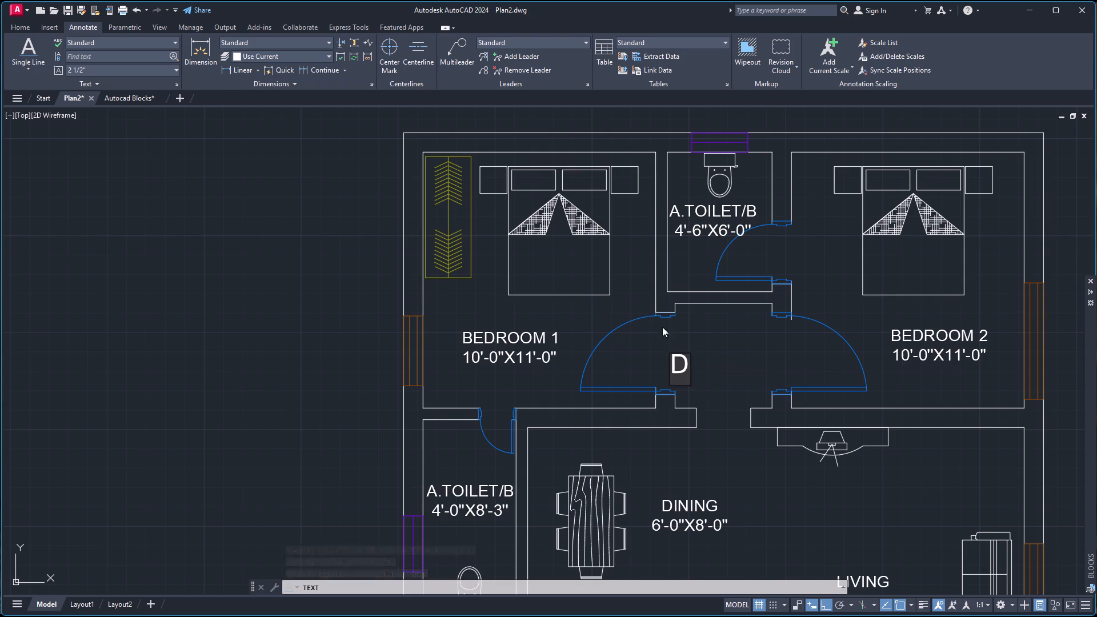
click(712, 333)
key(Escape)
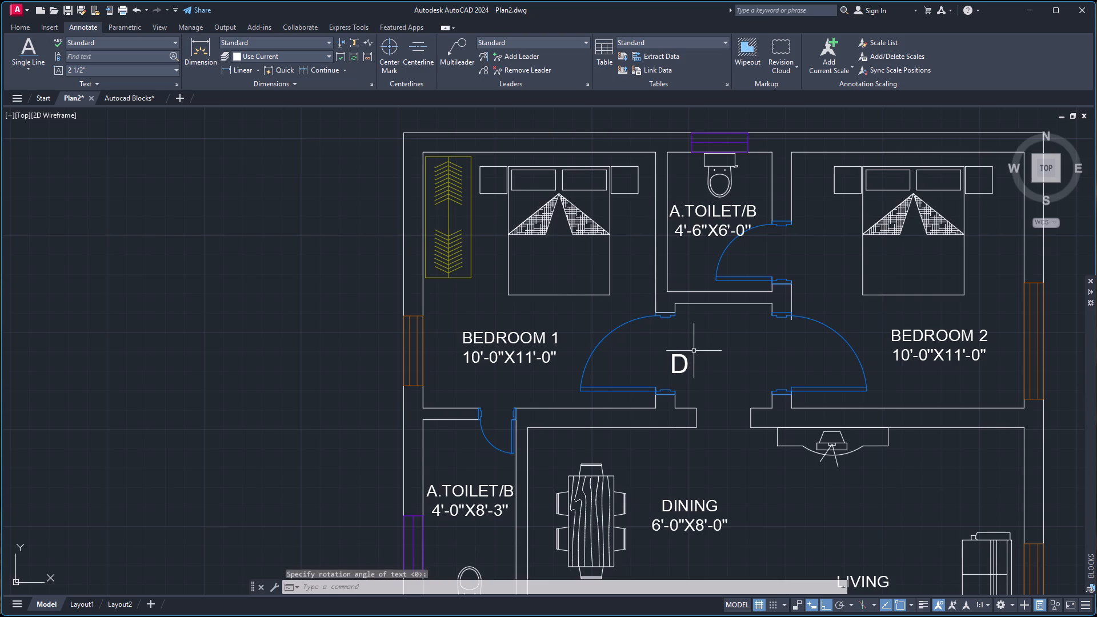
Set the rotation of the "D" label beside Bedroom 1's door to 90.
click(679, 355)
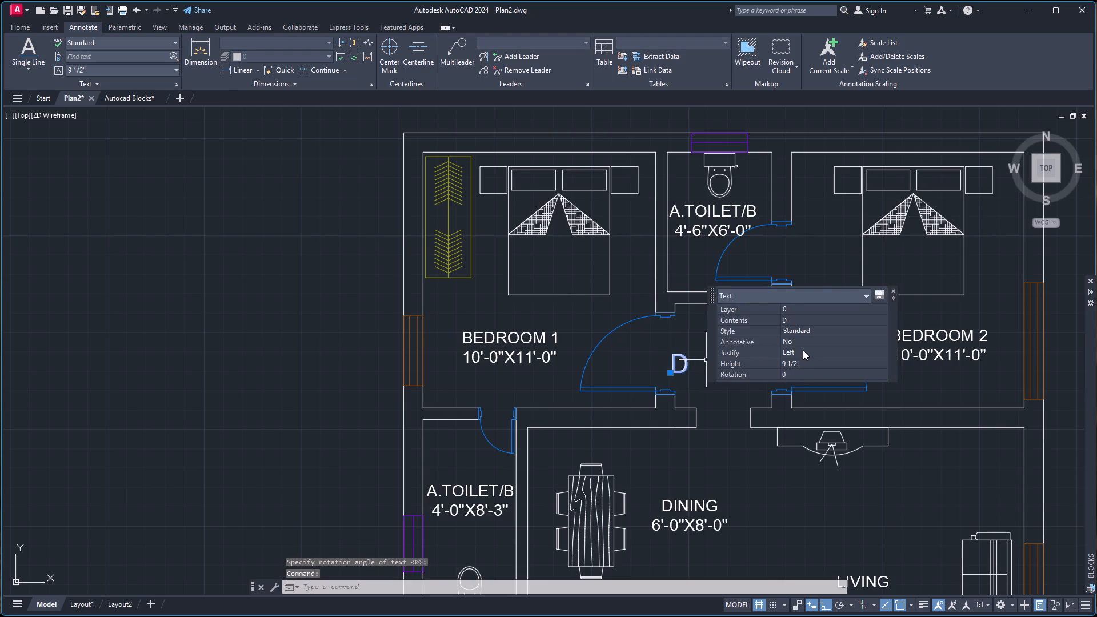
click(799, 370)
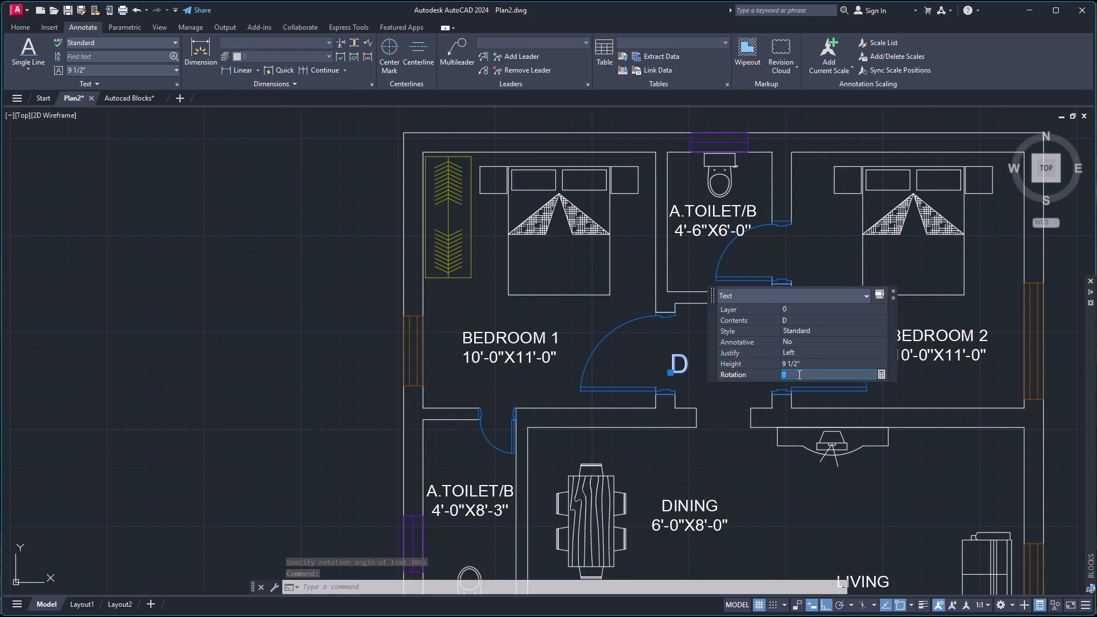
key(9)
key(0)
key(Return)
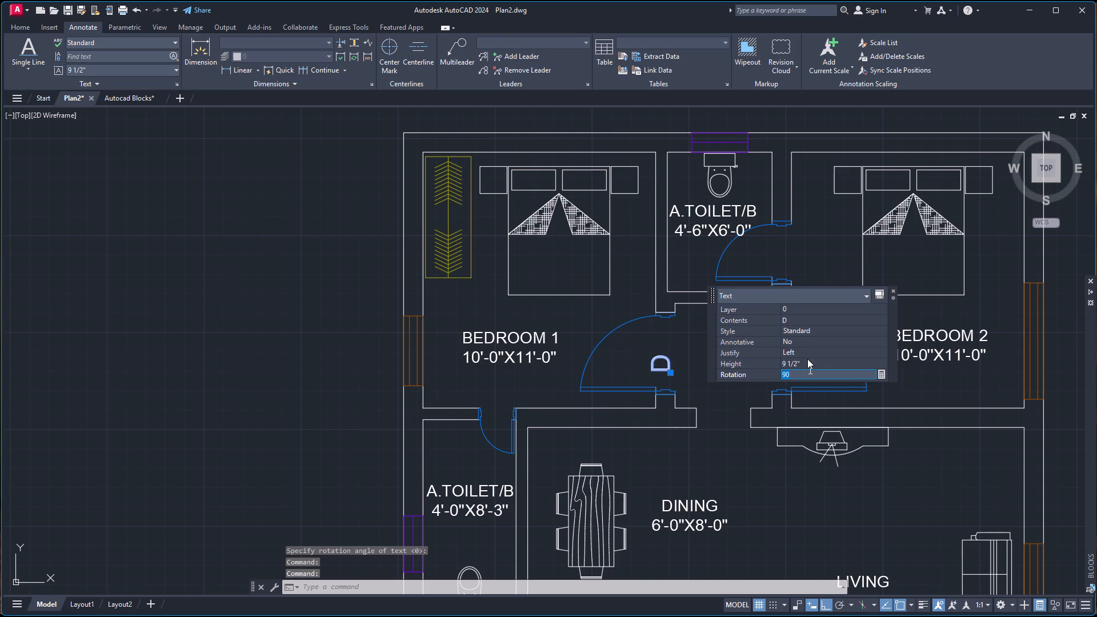
click(807, 363)
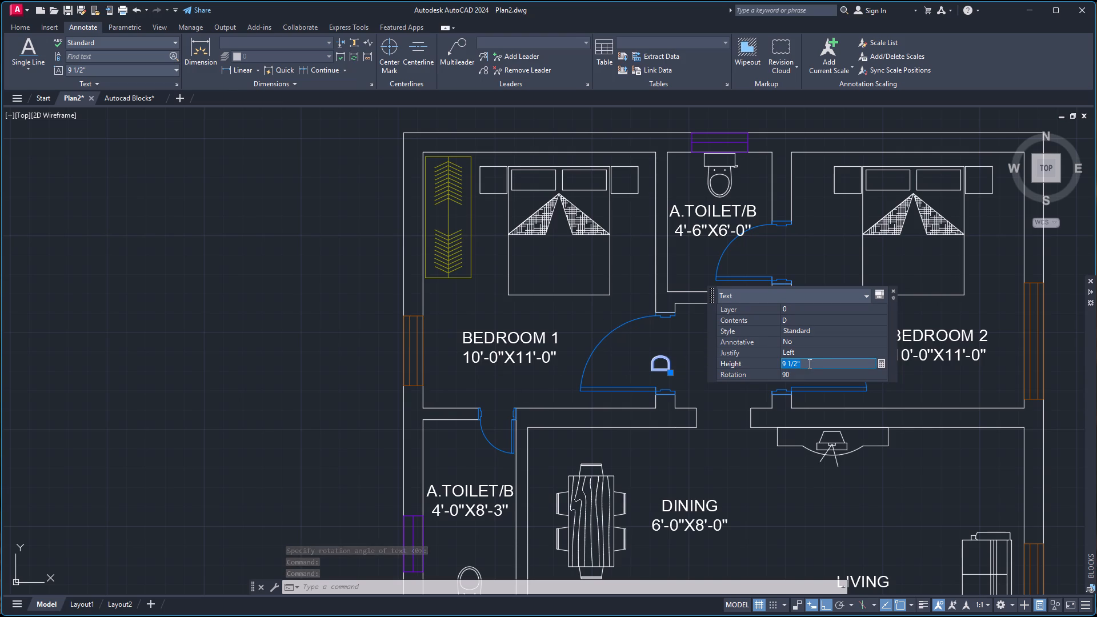
key(Escape)
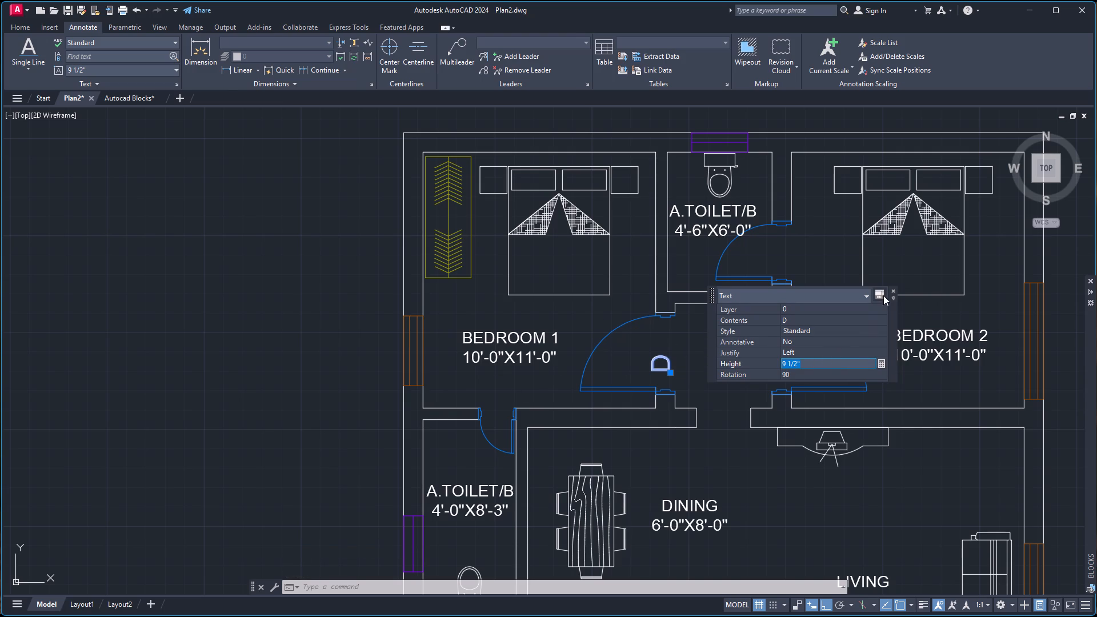
click(892, 290)
key(Escape)
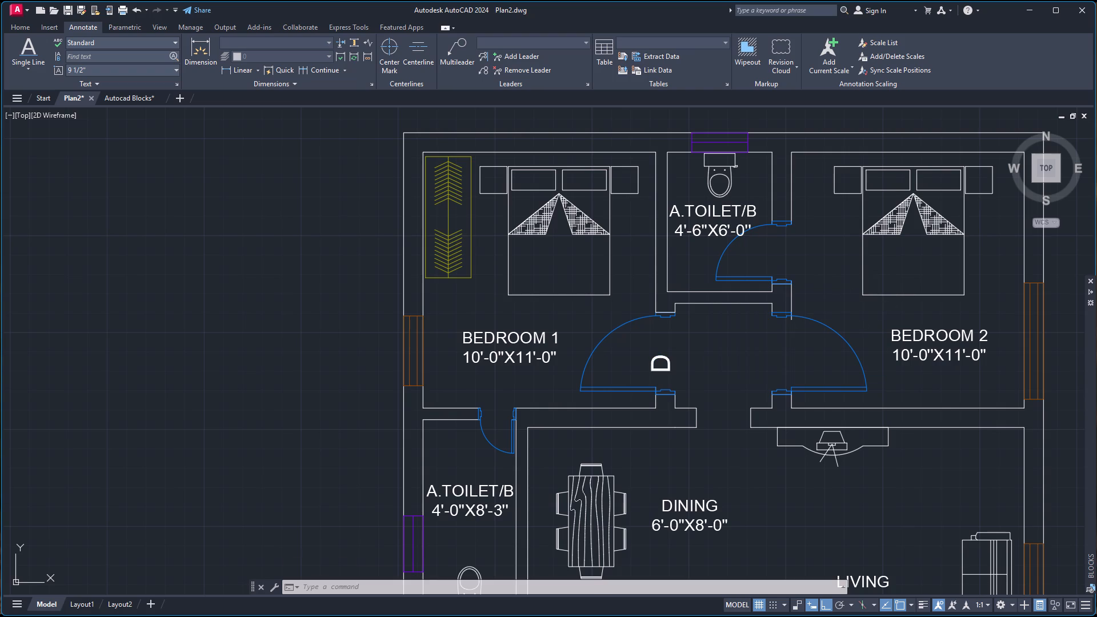
Copy the rotated "D" label beside Bedroom 1's door to the clipboard.
click(662, 356)
key(c)
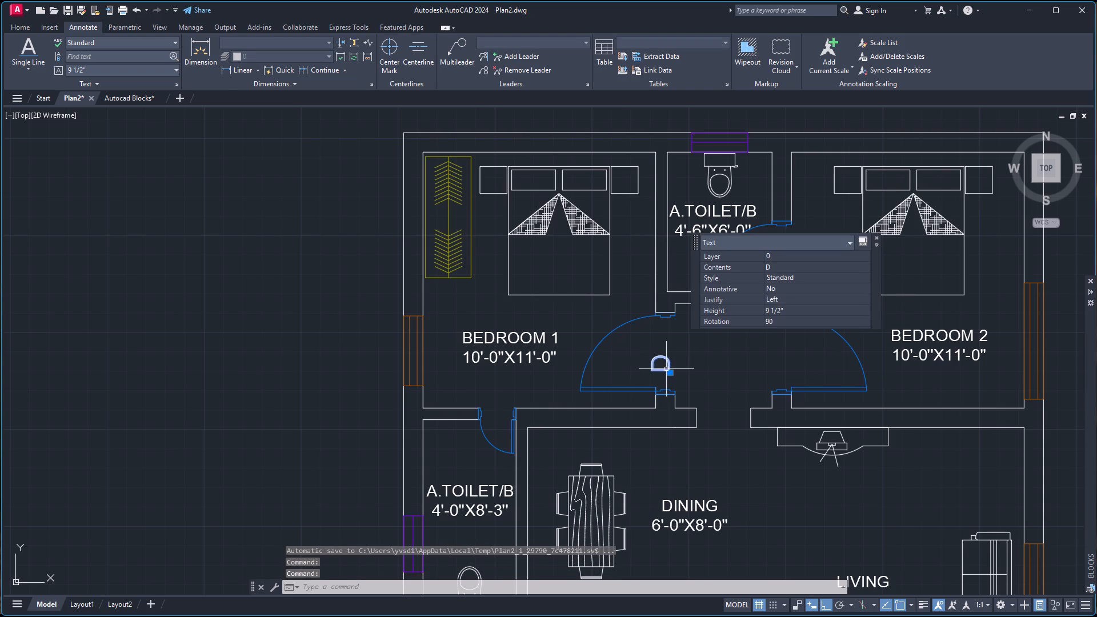
key(BackSpace)
key(ctrl+c)
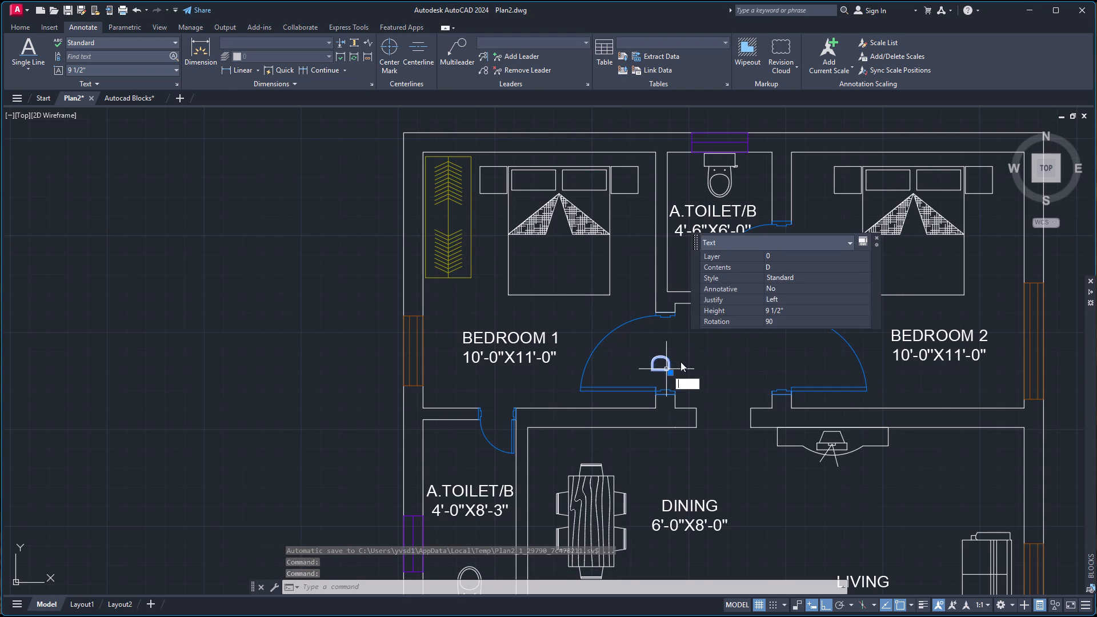
key(Escape)
click(664, 368)
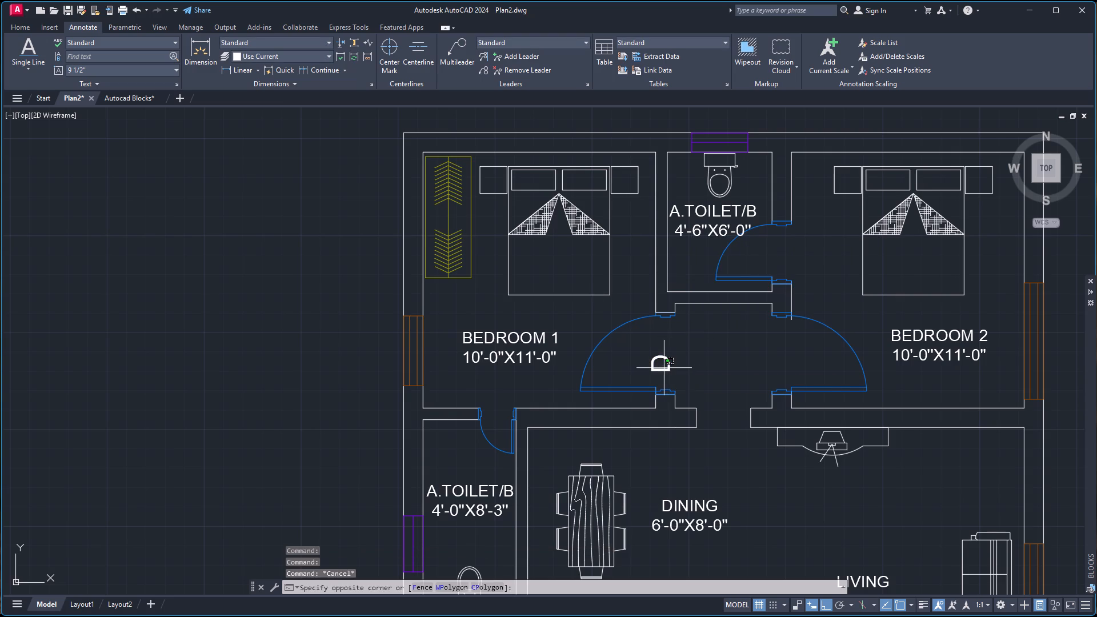
click(667, 368)
click(669, 370)
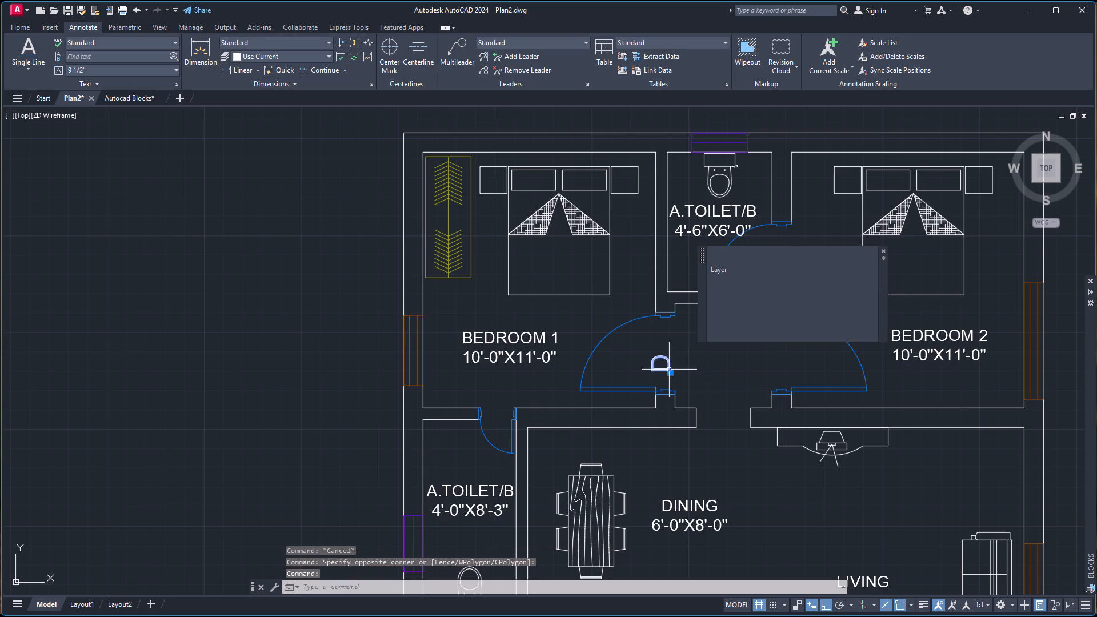
key(ctrl+c)
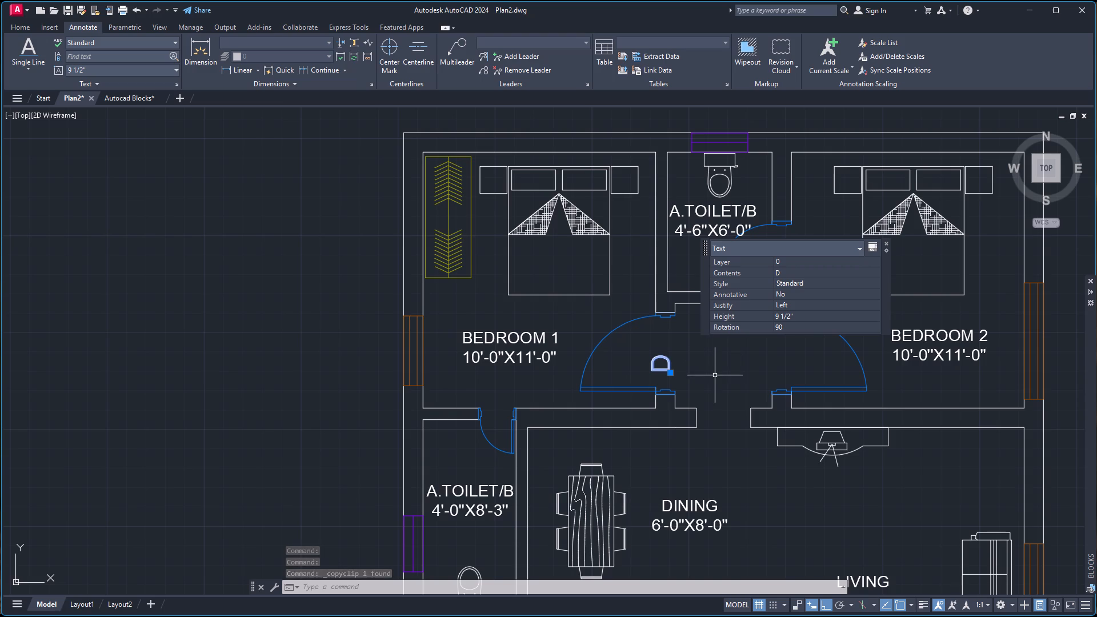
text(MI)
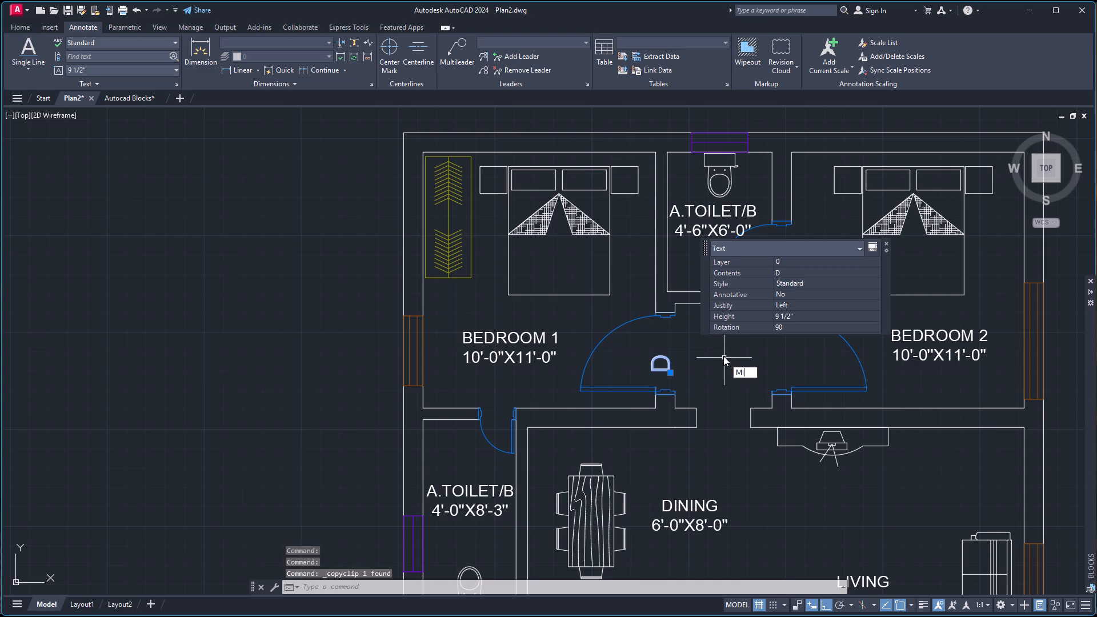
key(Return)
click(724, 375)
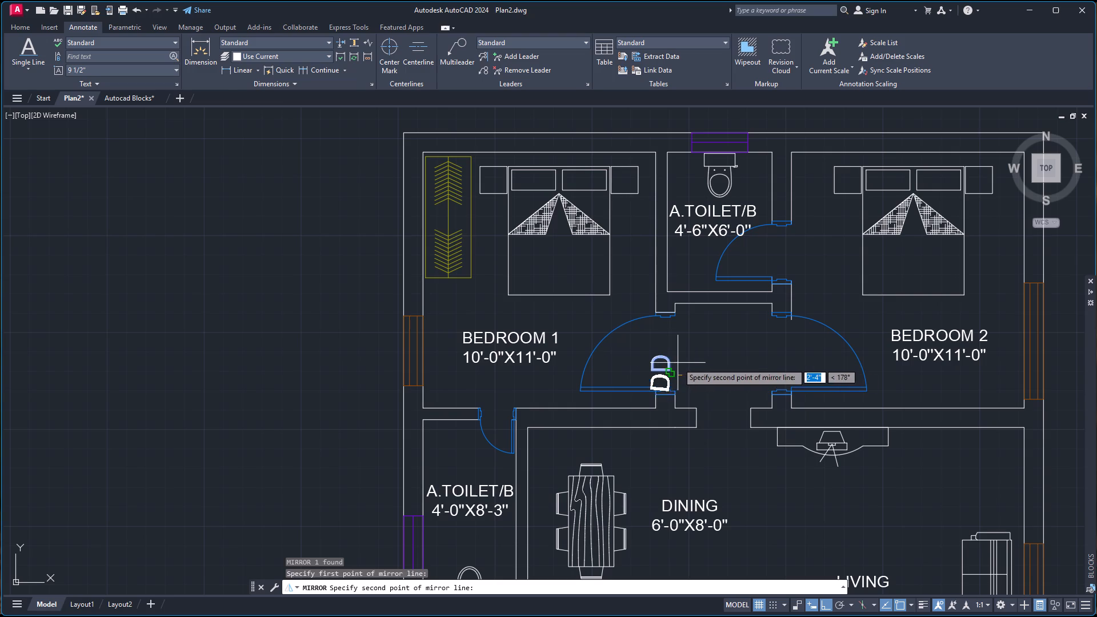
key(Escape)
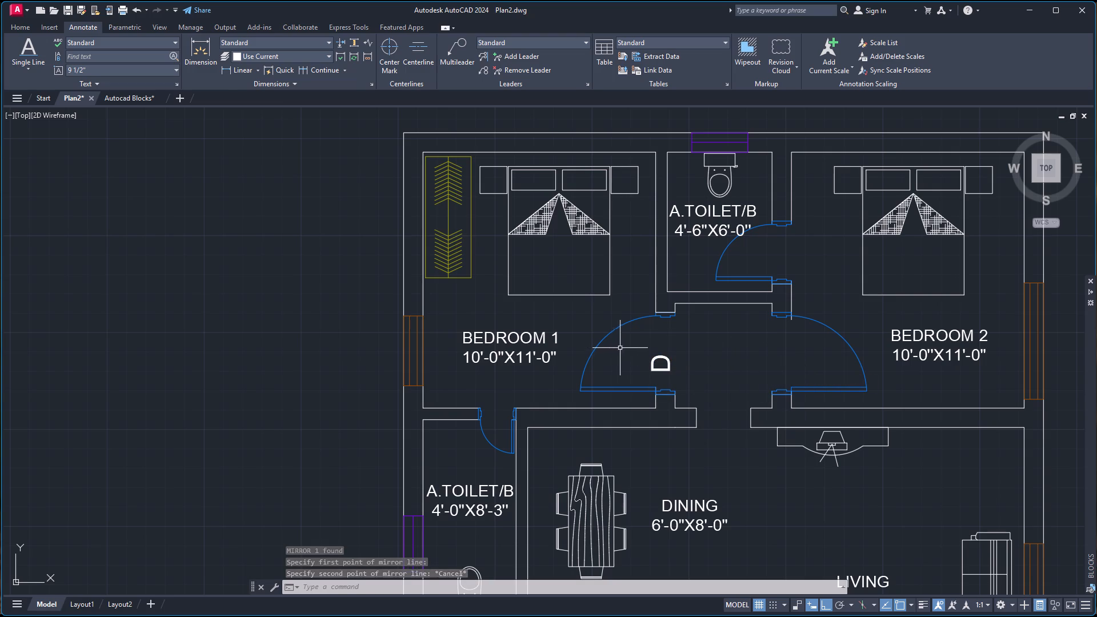
Paste the copied "D" label into Bedroom 2's door opening.
key(ctrl+v)
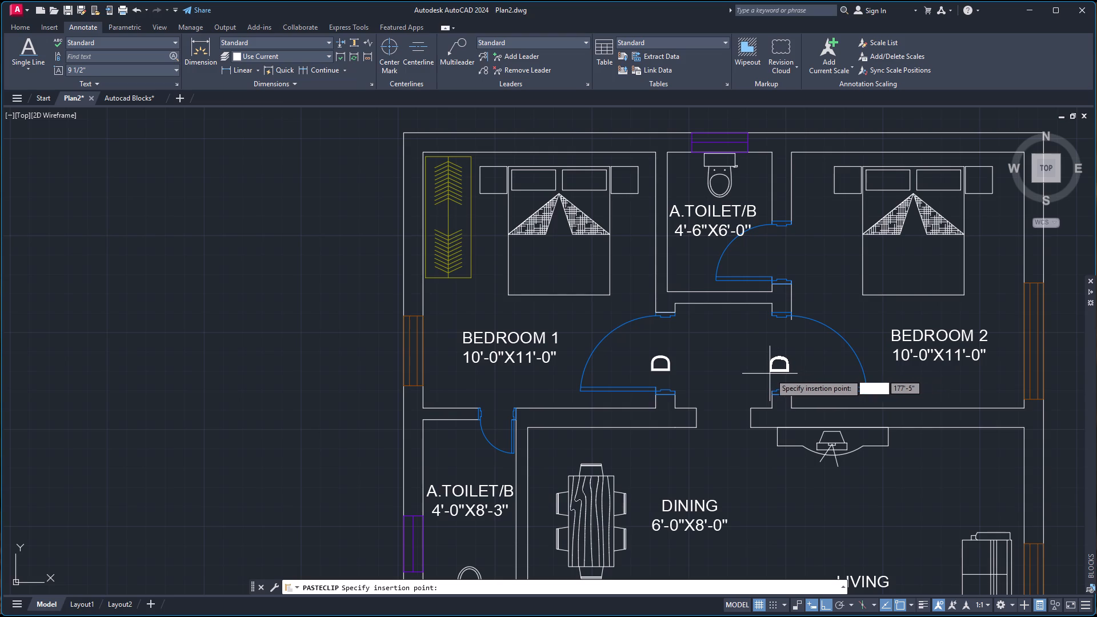
click(771, 374)
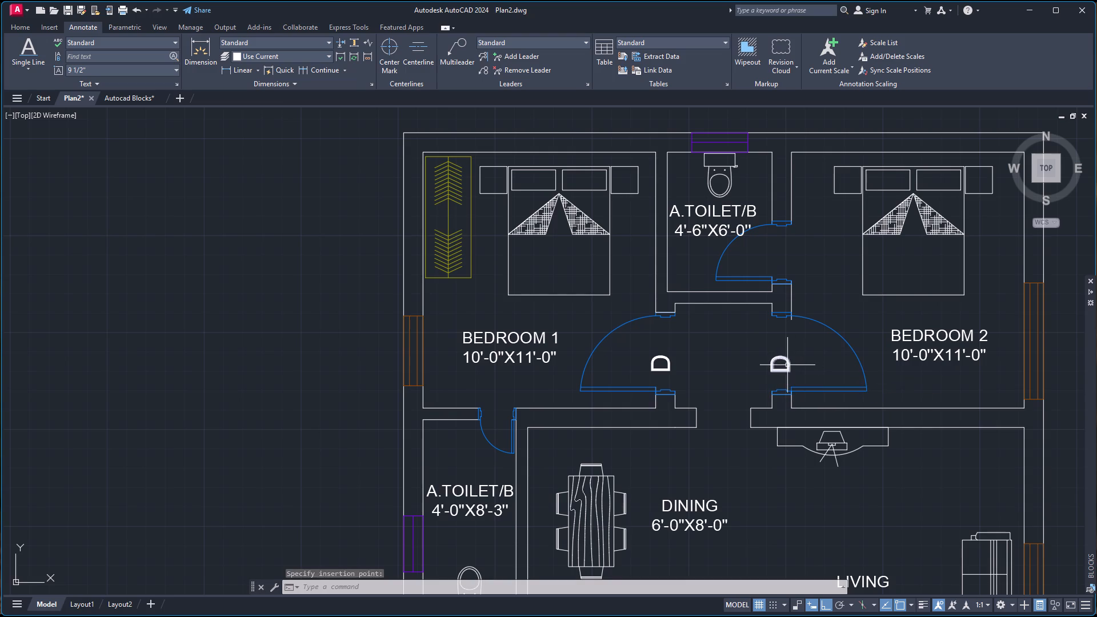
Rotate the "D" label at Bedroom 2's door by 180° about its insertion point.
click(788, 365)
key(r)
key(o)
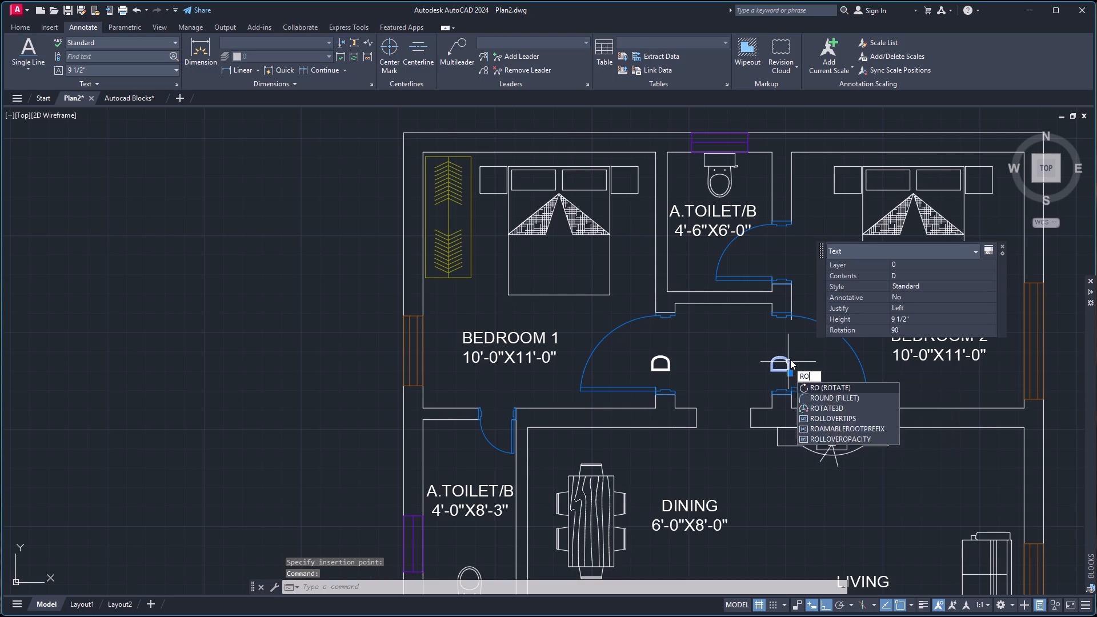
key(Return)
click(789, 371)
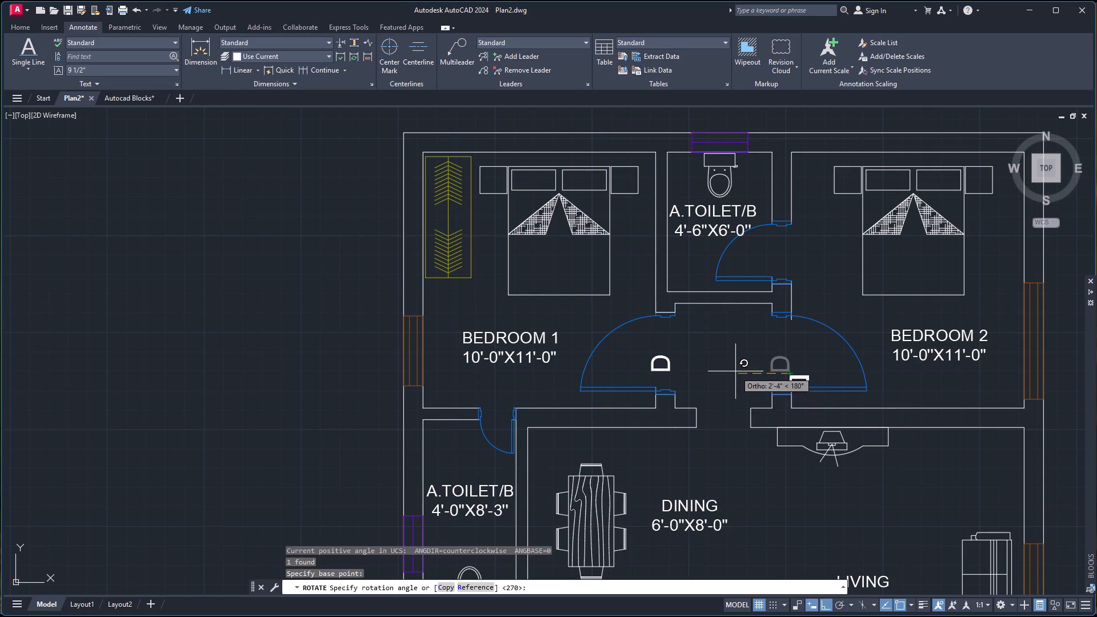
click(734, 371)
Move the rotated "D" label back into the middle of Bedroom 2's door opening, with Ortho off.
click(799, 378)
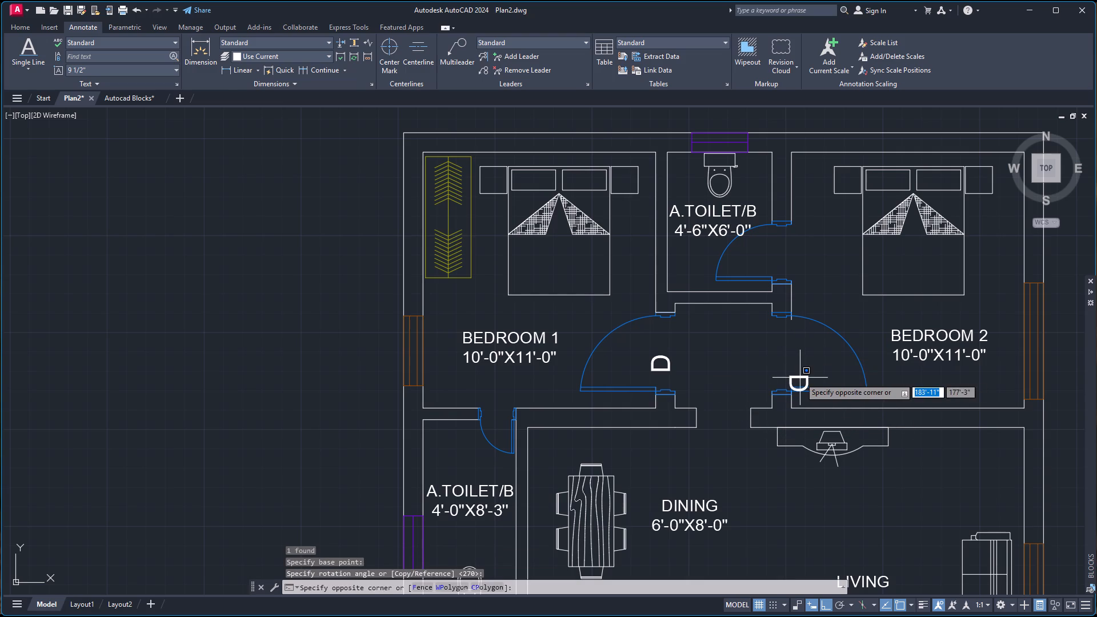
click(791, 374)
click(790, 374)
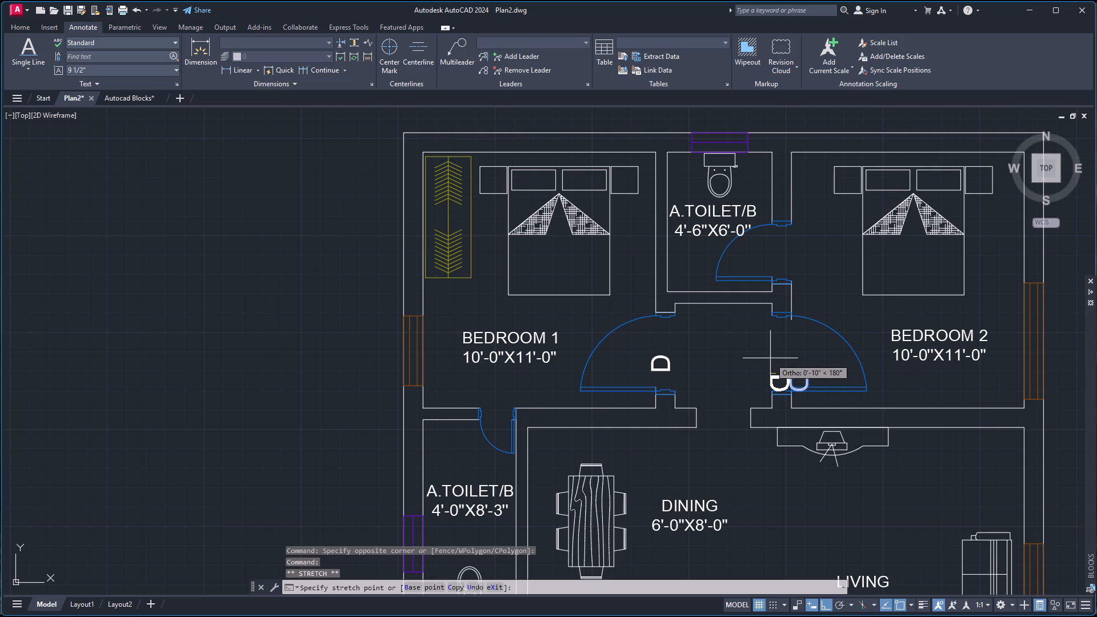
key(F8)
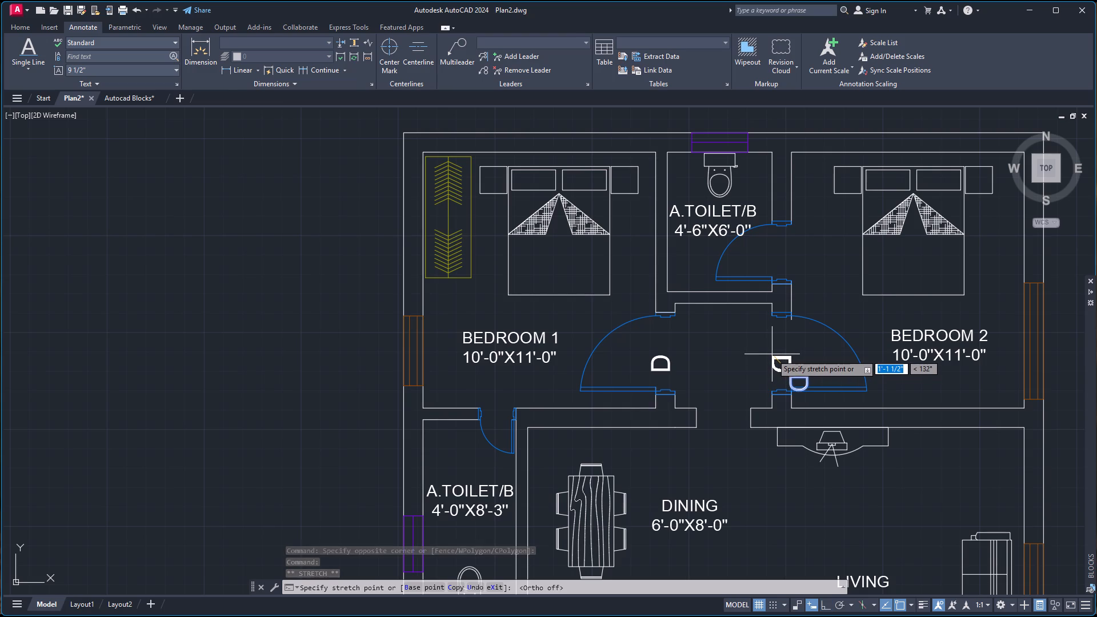
click(771, 356)
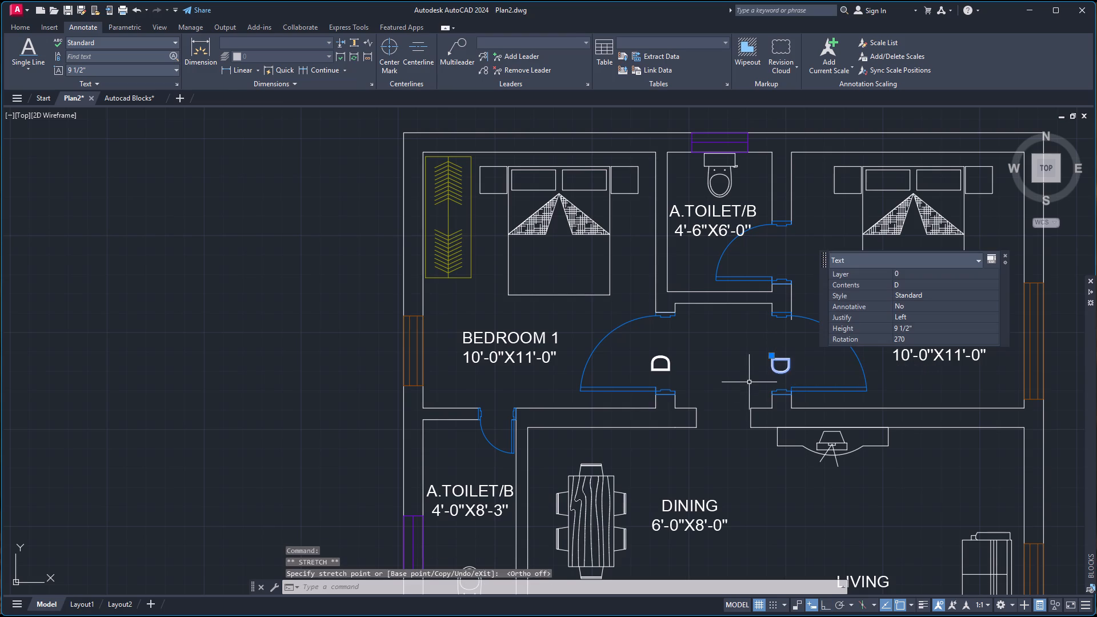
key(Escape)
Paste the copied "D" label into the door openings of the 4'-6"X6'-0" and the 4'-0"X8'-3" attached toilets.
scroll(756, 391, down, 2)
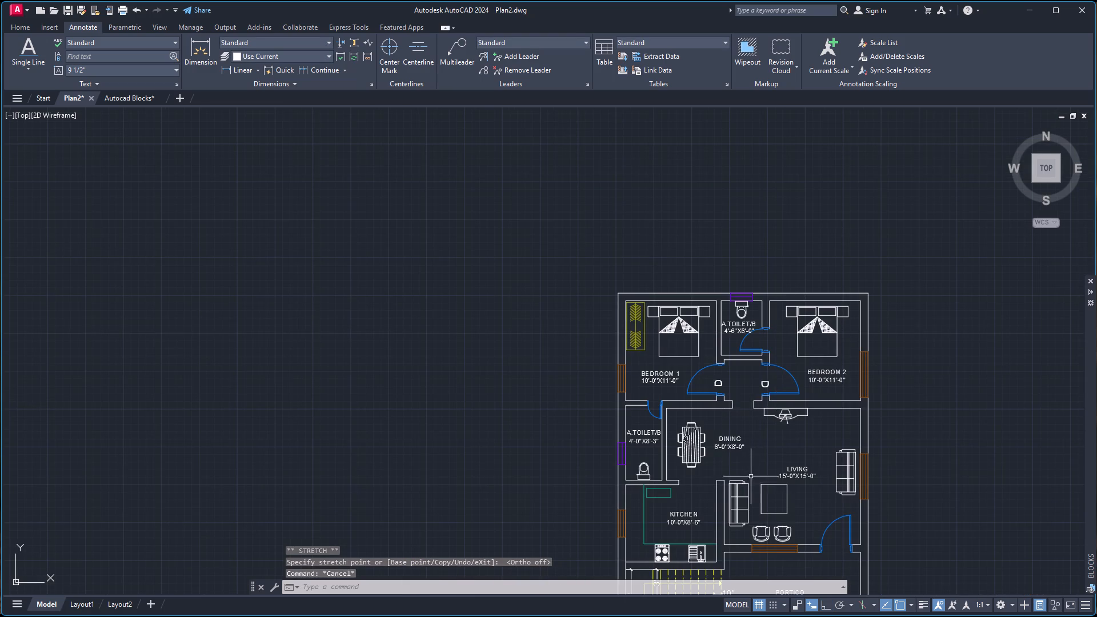
scroll(734, 462, up, 1)
scroll(700, 430, up, 1)
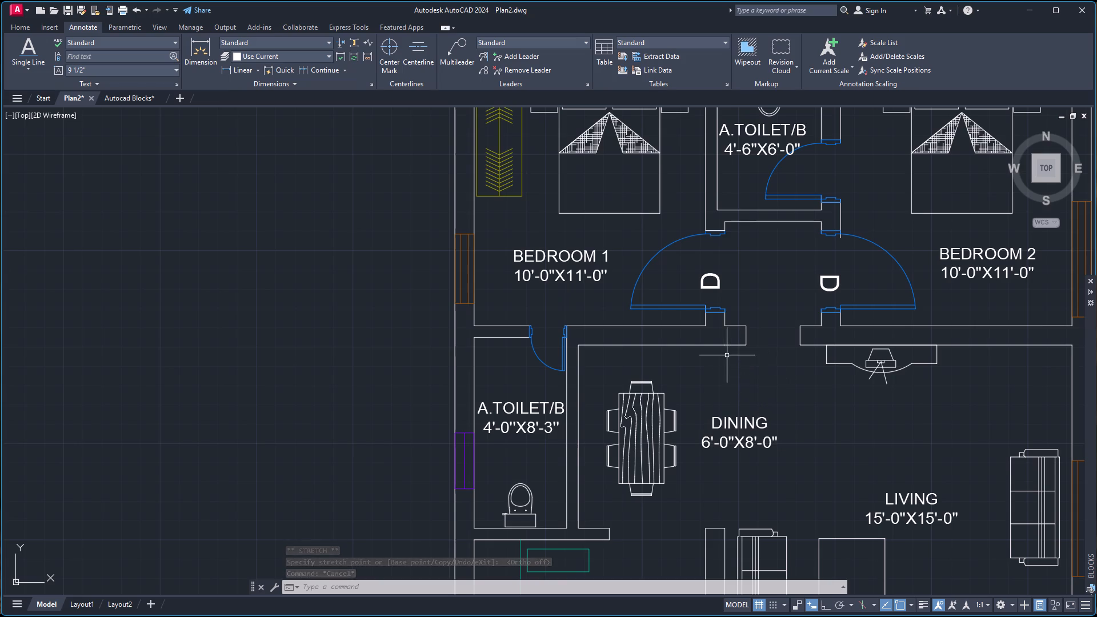
key(ctrl+v)
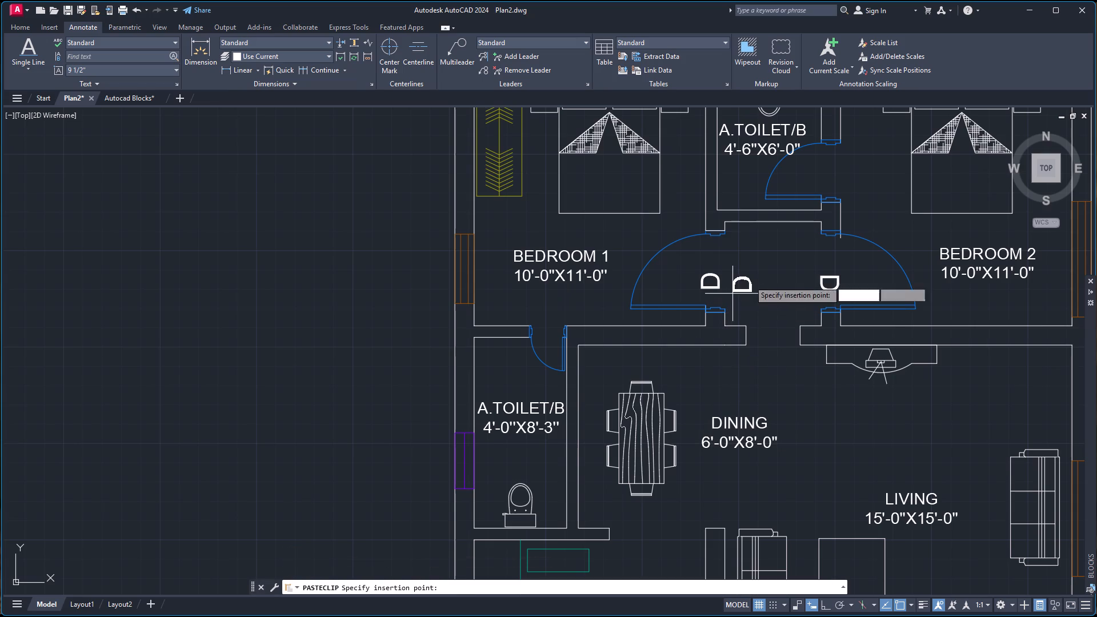
click(821, 185)
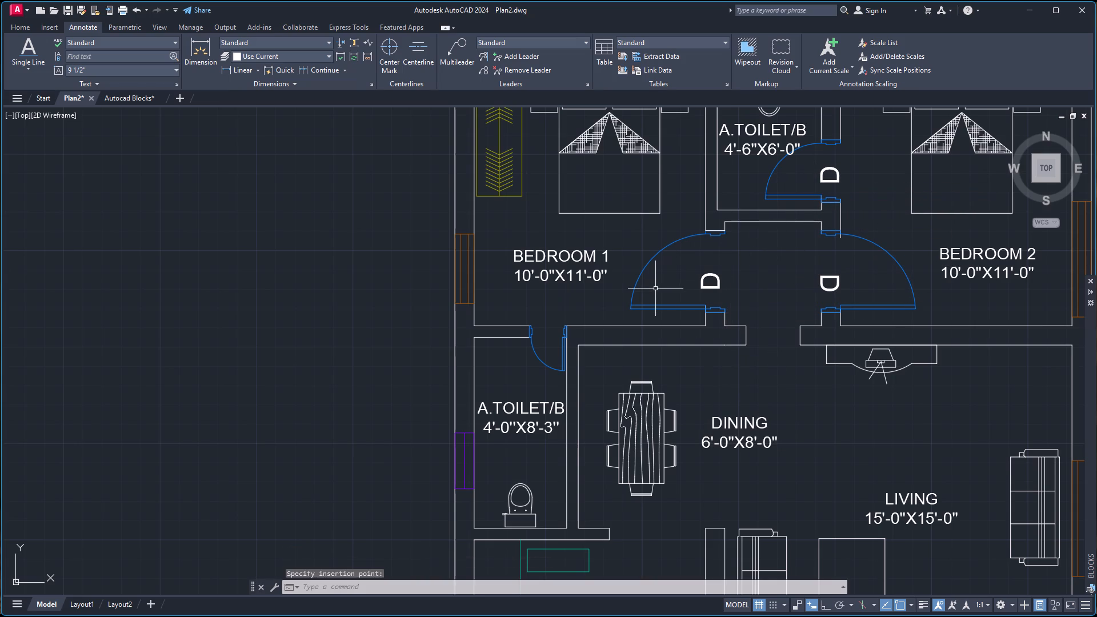
key(ctrl+v)
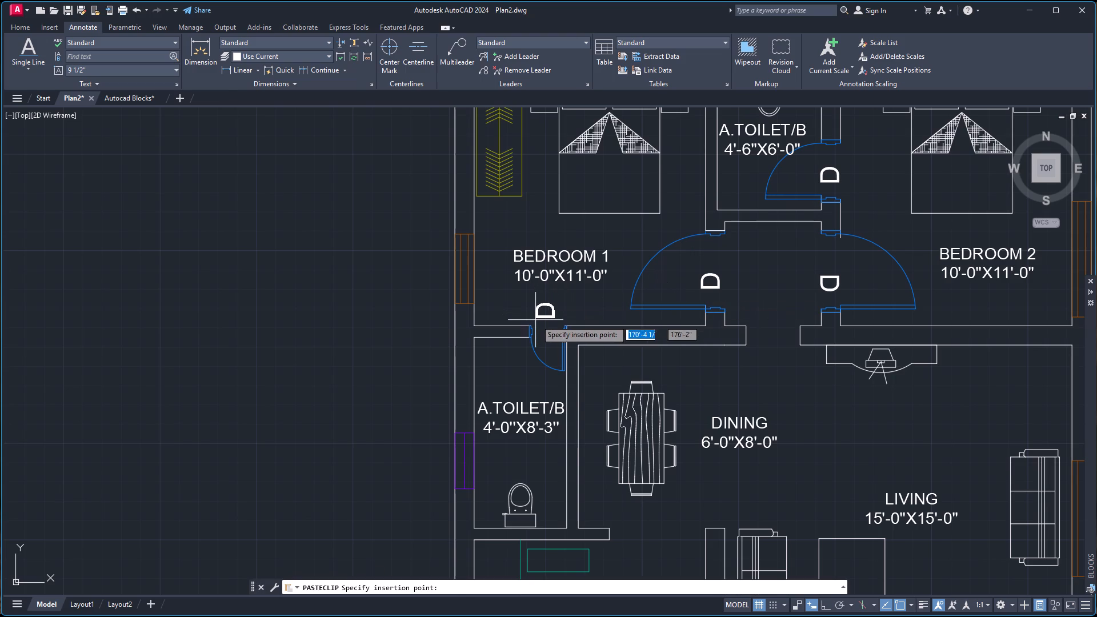
scroll(541, 336, up, 2)
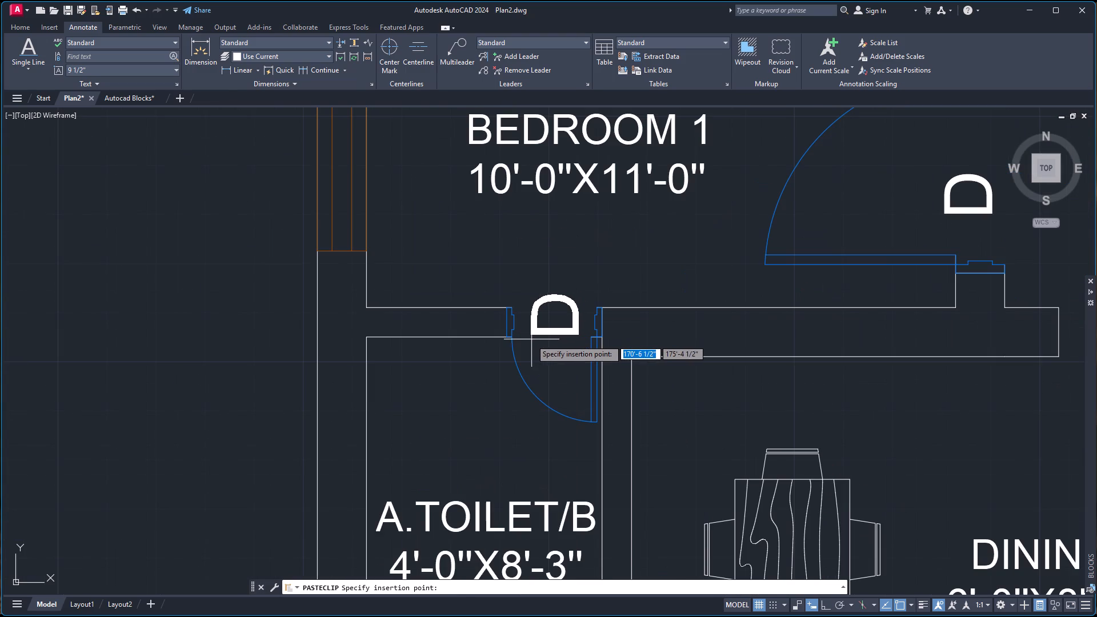
click(530, 339)
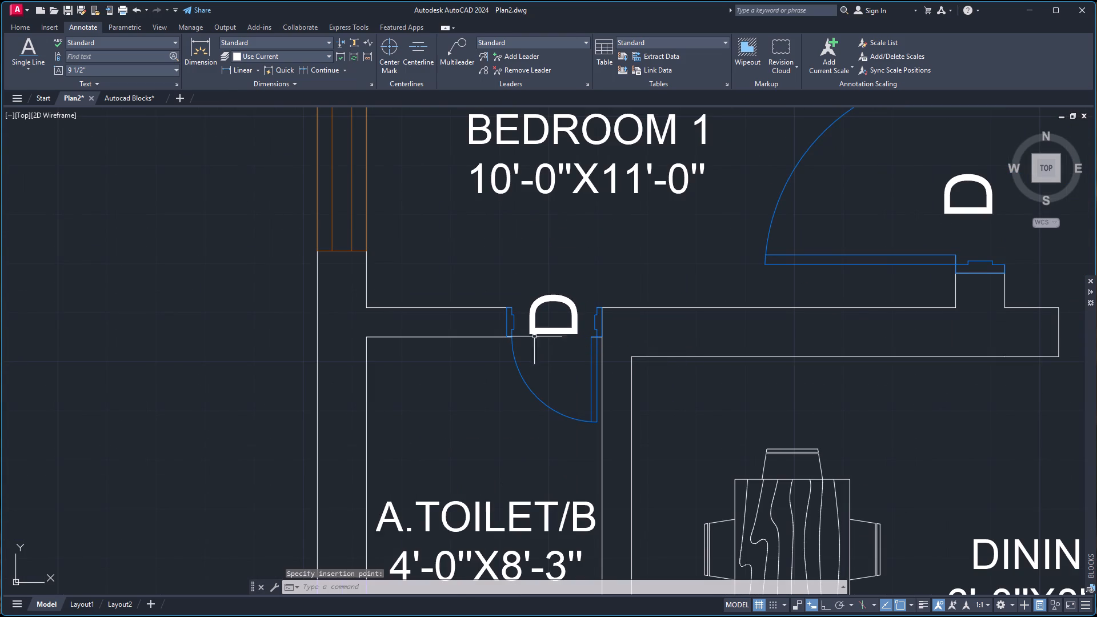
Paste the copied "D" label into the main door opening between the living room and the portico.
key(ctrl+v)
scroll(589, 322, down, 1)
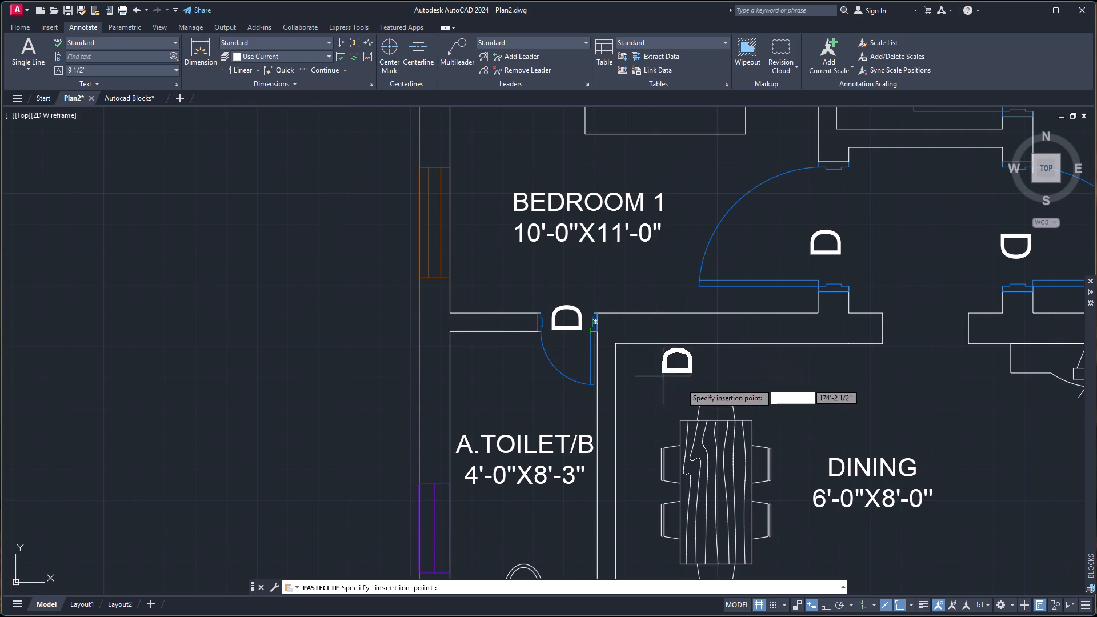
scroll(770, 403, down, 3)
scroll(895, 479, down, 3)
scroll(913, 522, up, 2)
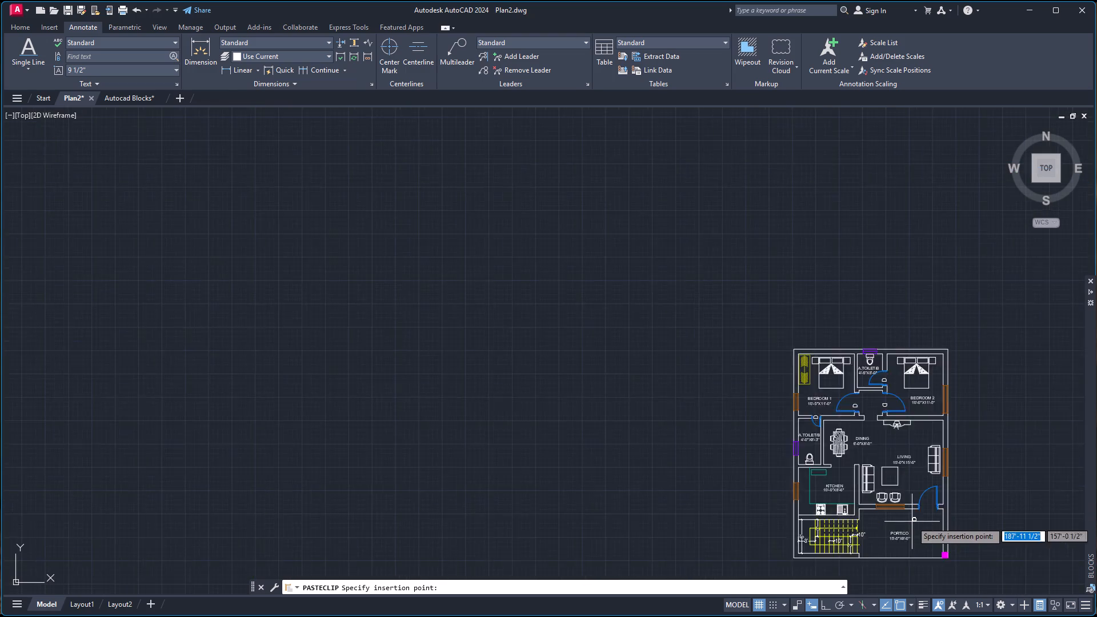
scroll(913, 521, up, 2)
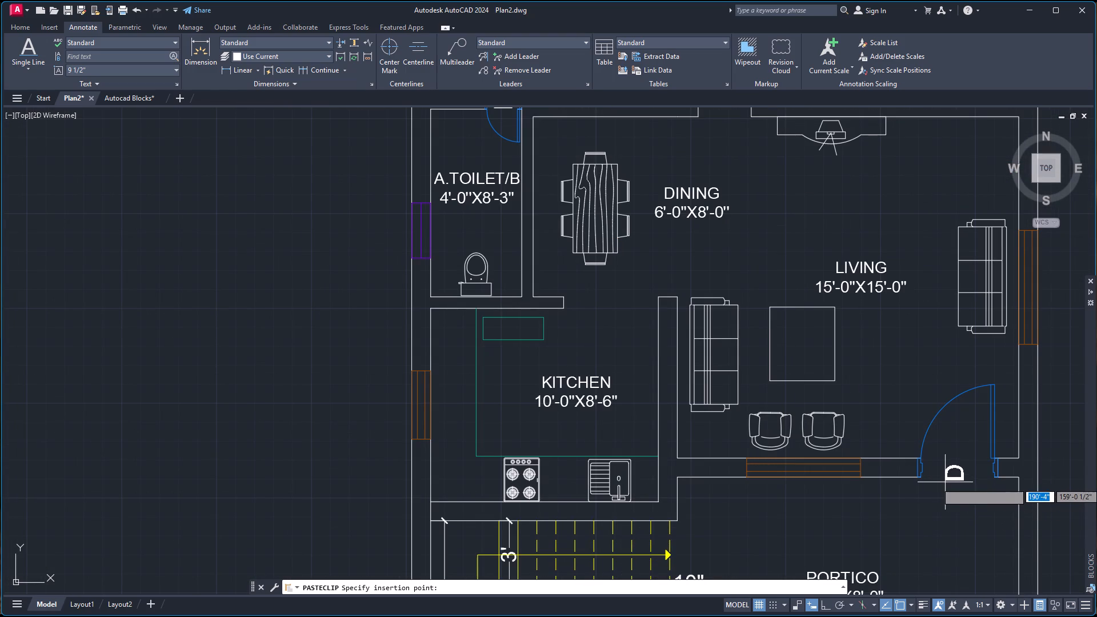
click(945, 478)
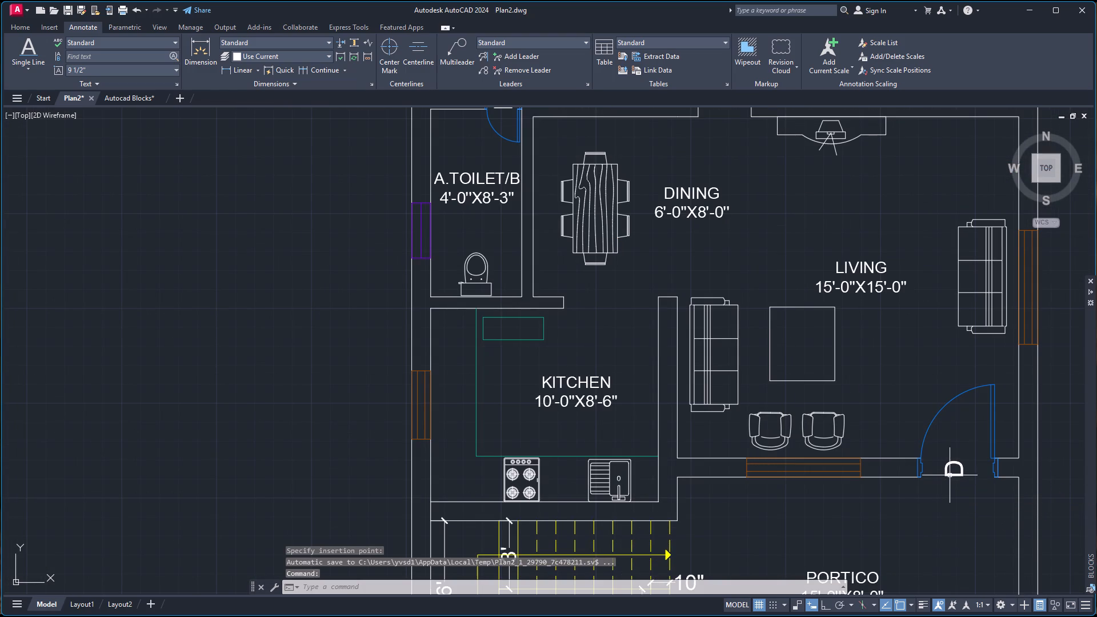
Set the rotation of the main door's "D" label to 0.
click(951, 465)
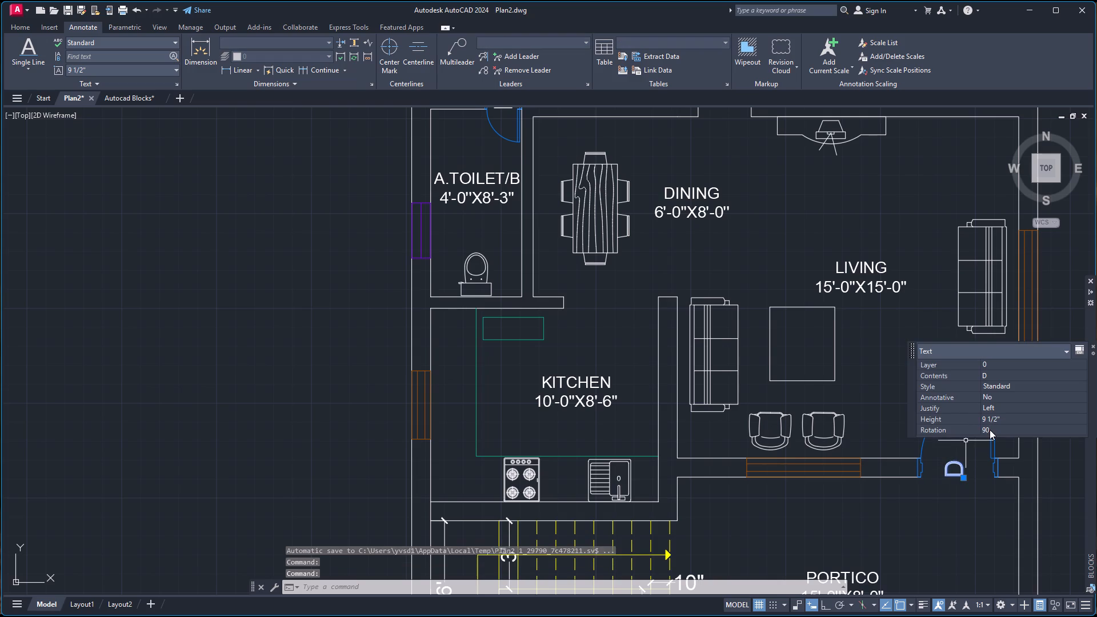
click(993, 430)
key(0)
key(Return)
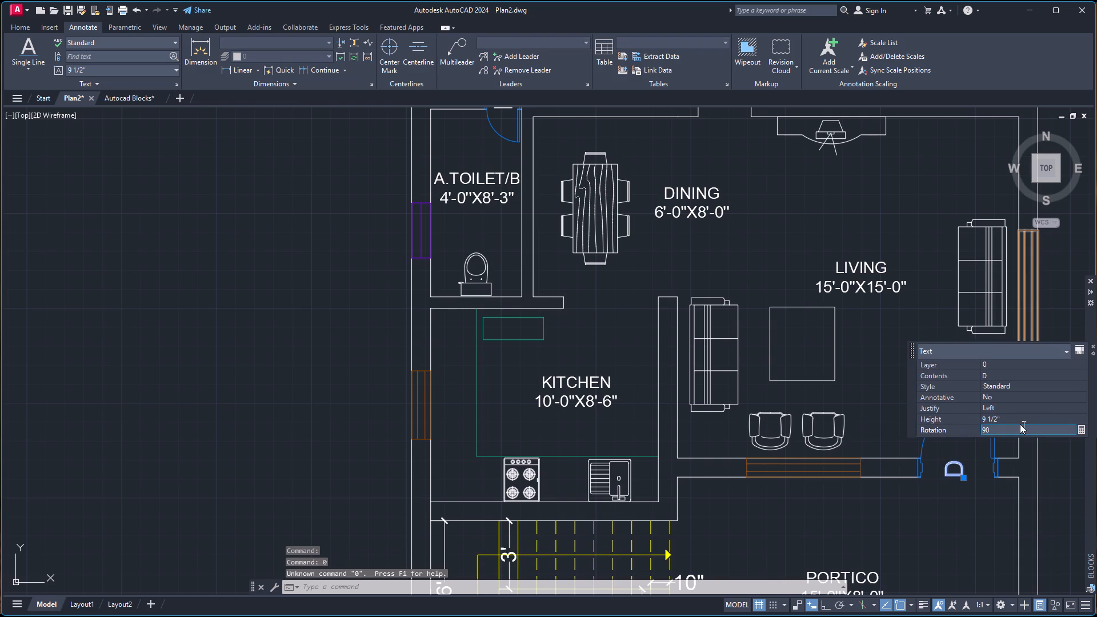
drag(1010, 430, 919, 446)
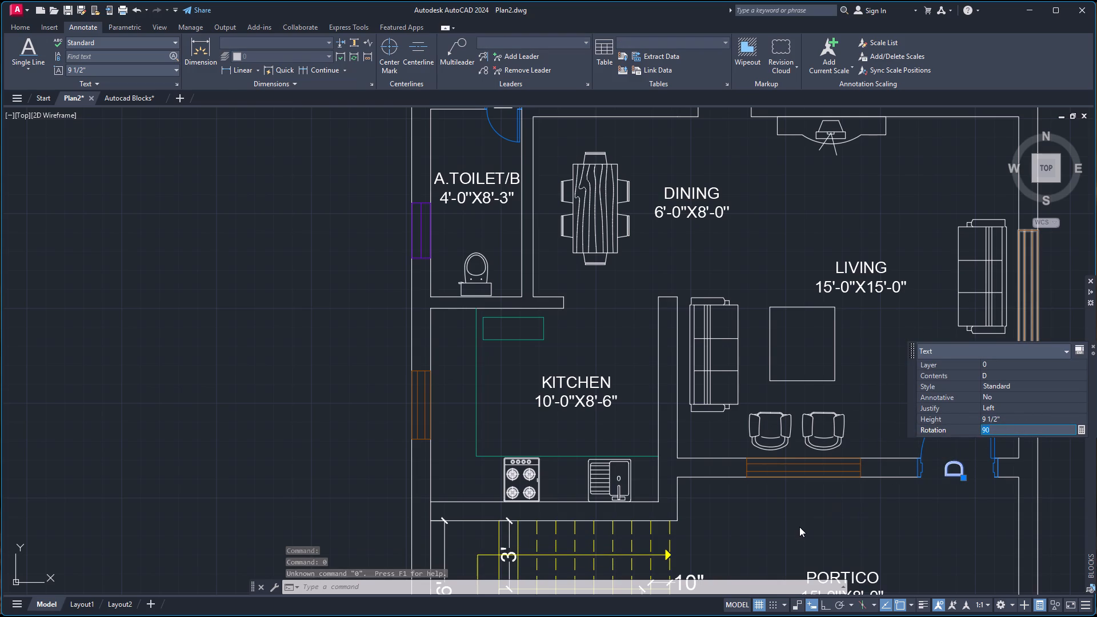
key(0)
key(Return)
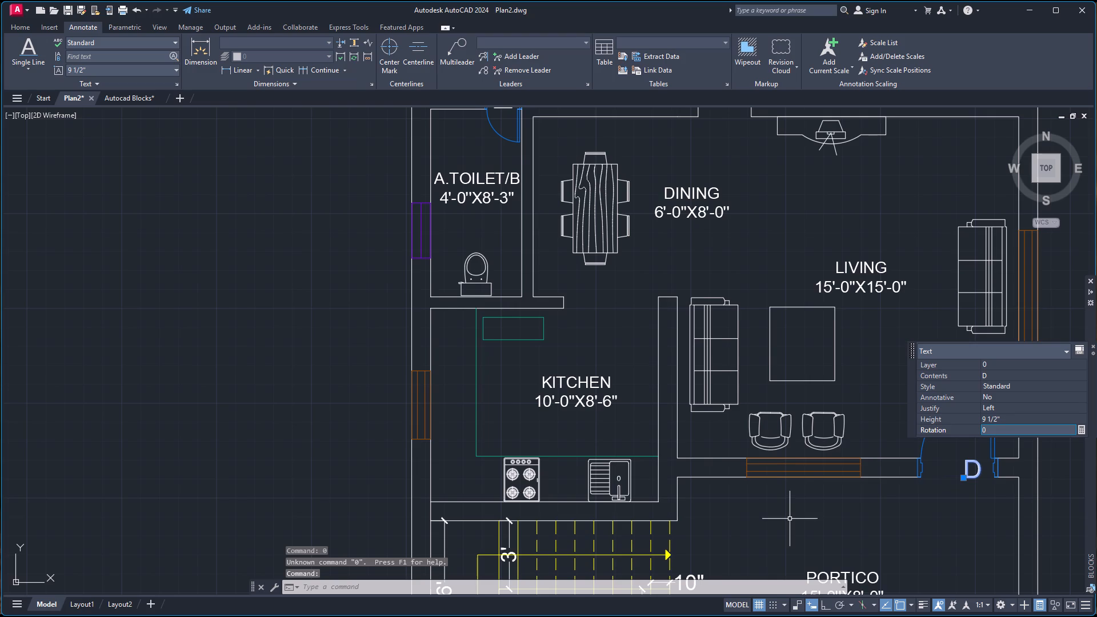
key(Escape)
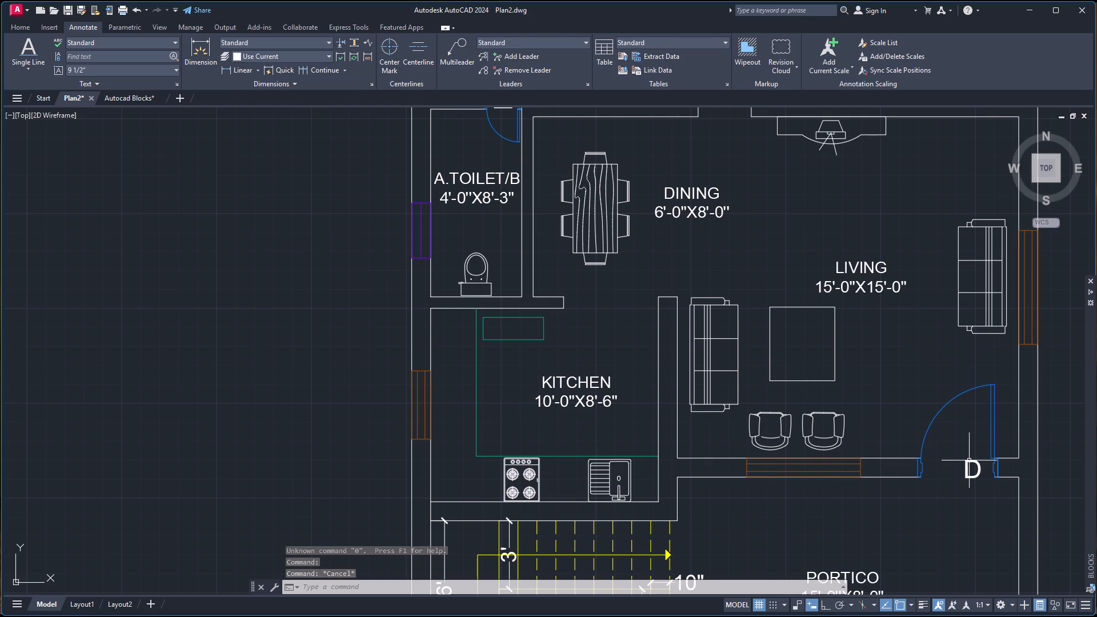
Change the main door label's text to "MD".
click(967, 475)
click(965, 473)
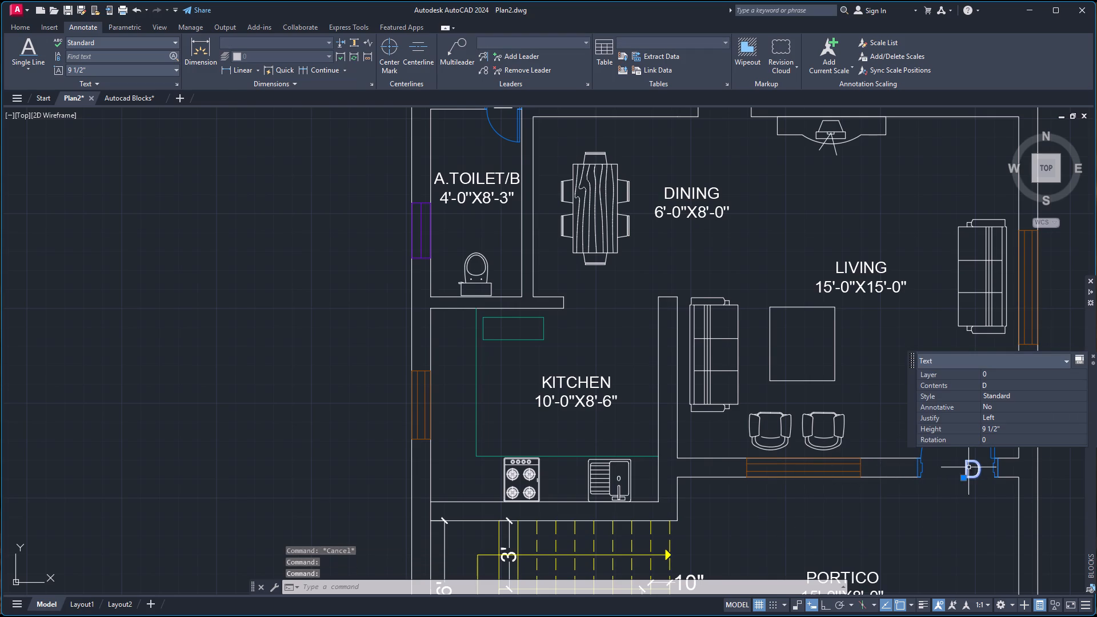
double_click(967, 461)
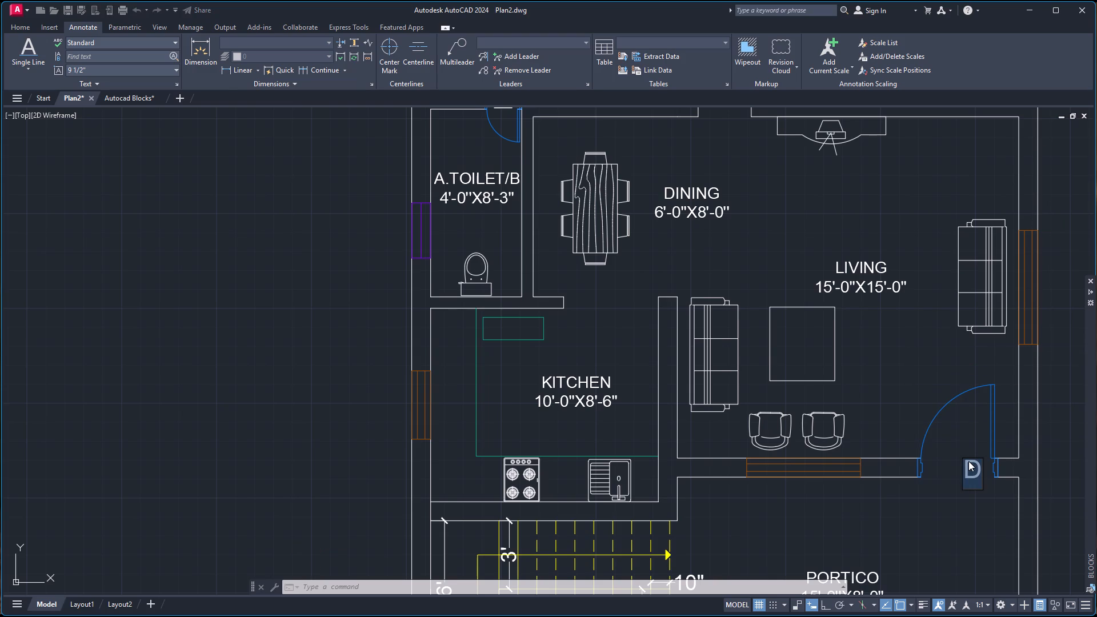
text(MD)
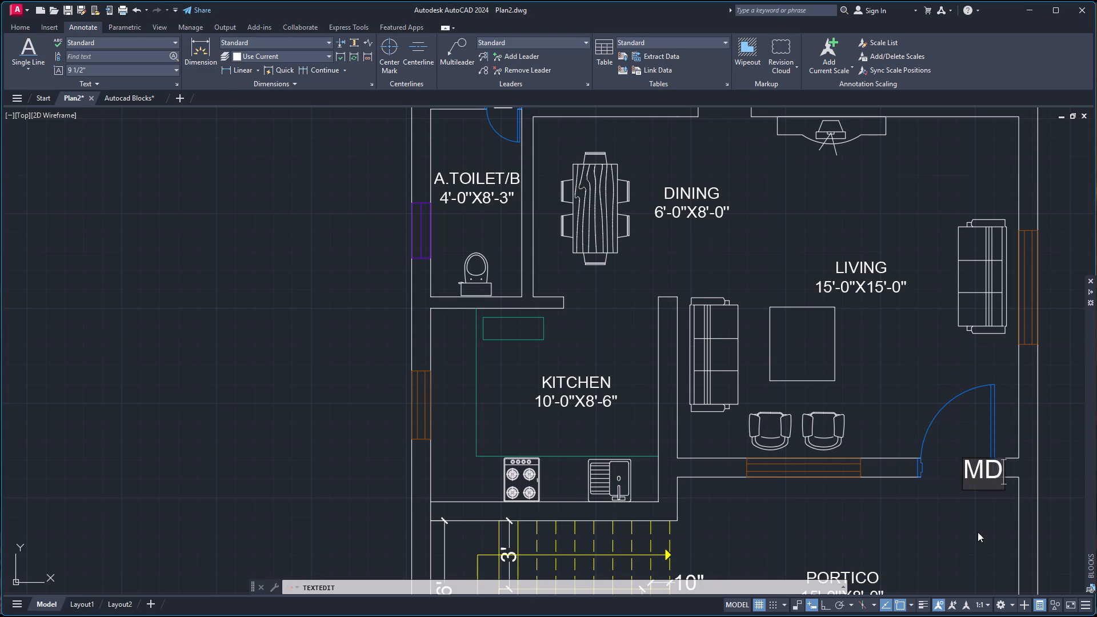
click(980, 526)
click(975, 471)
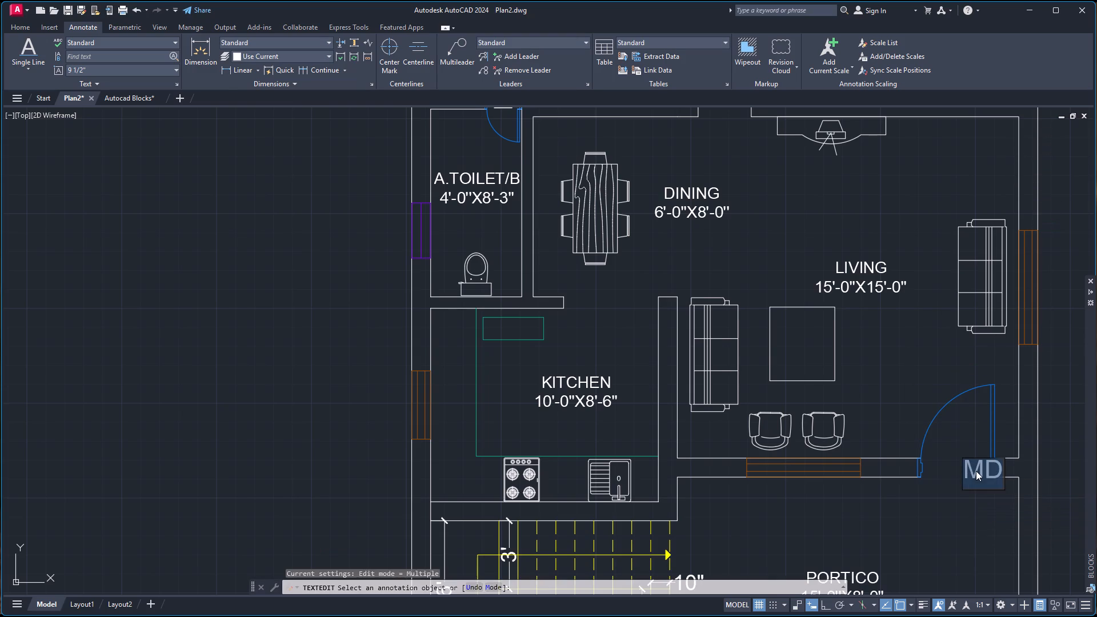
key(Escape)
click(967, 472)
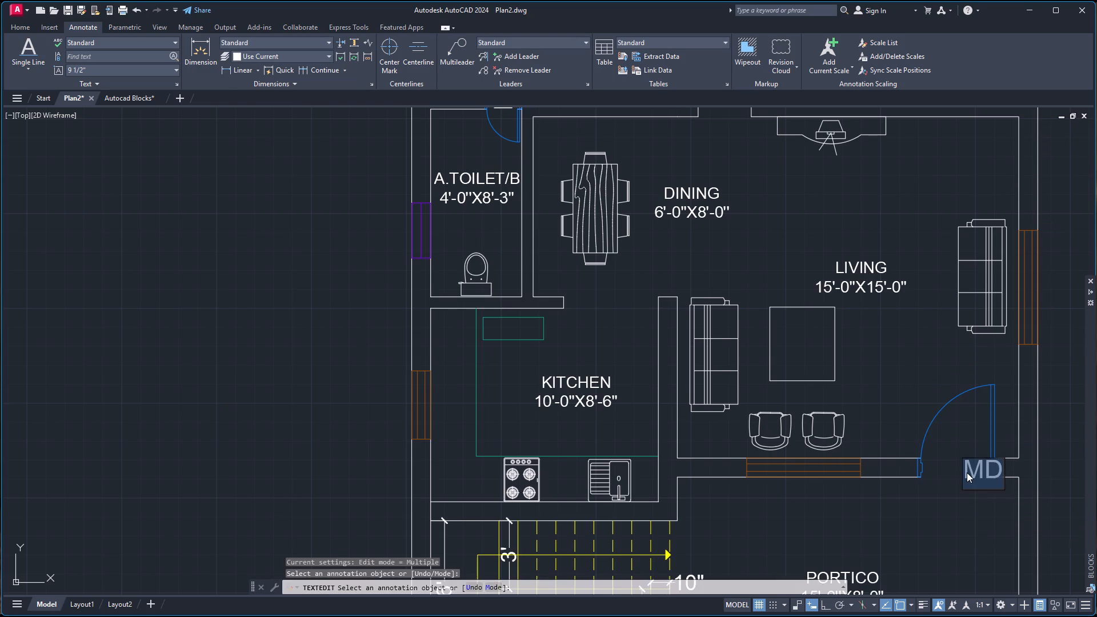
key(Escape)
key(Escape)
Move the "MD" label west so it sits centred in the main door opening.
click(965, 476)
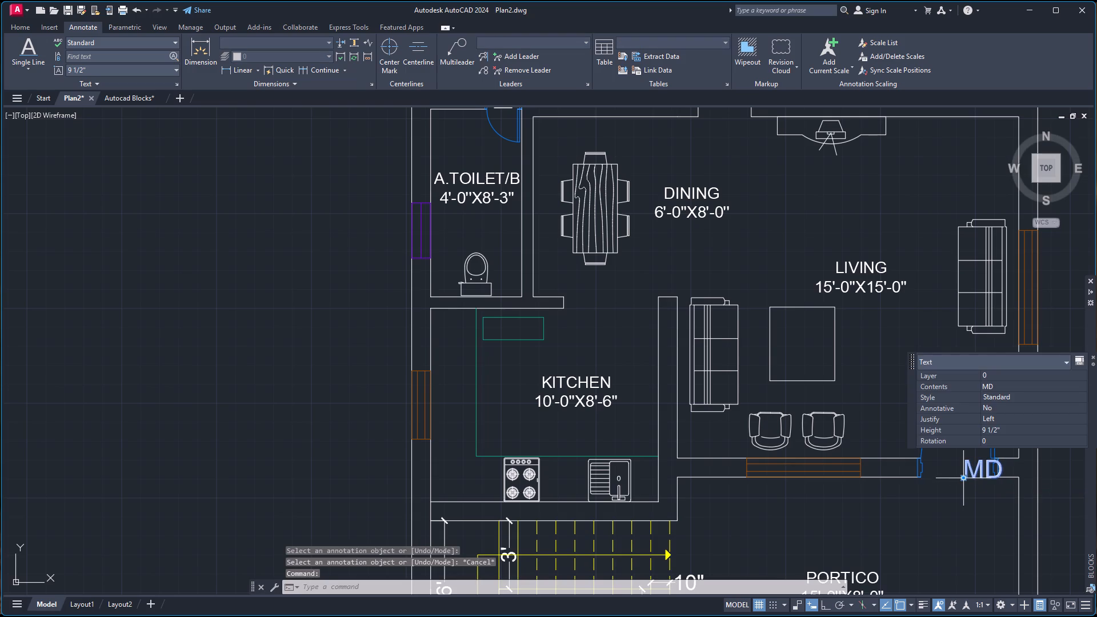
click(966, 476)
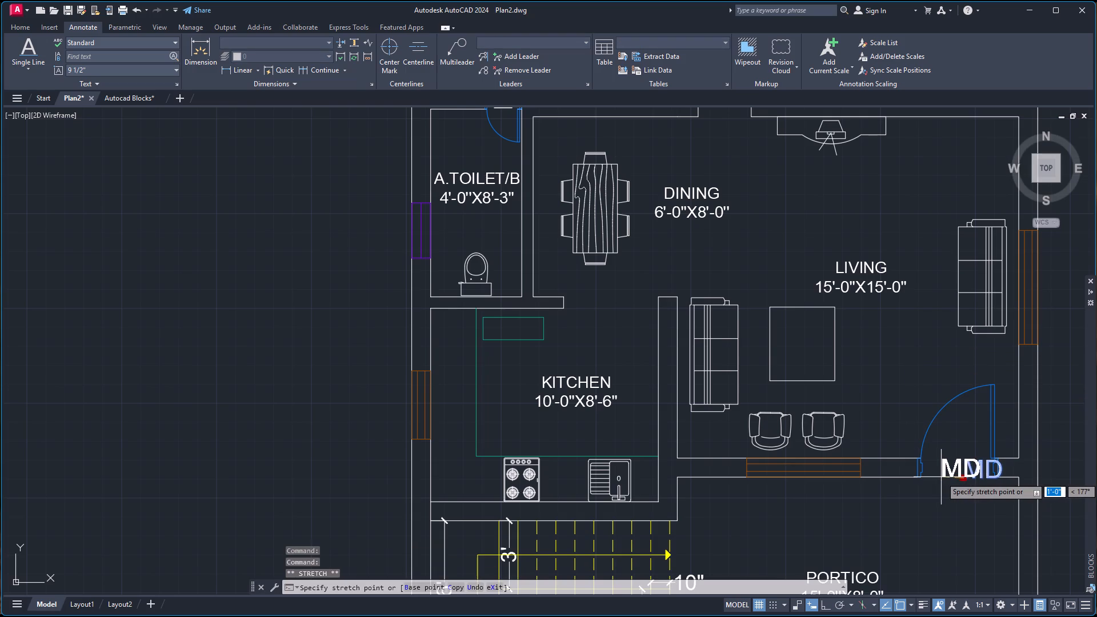
click(937, 477)
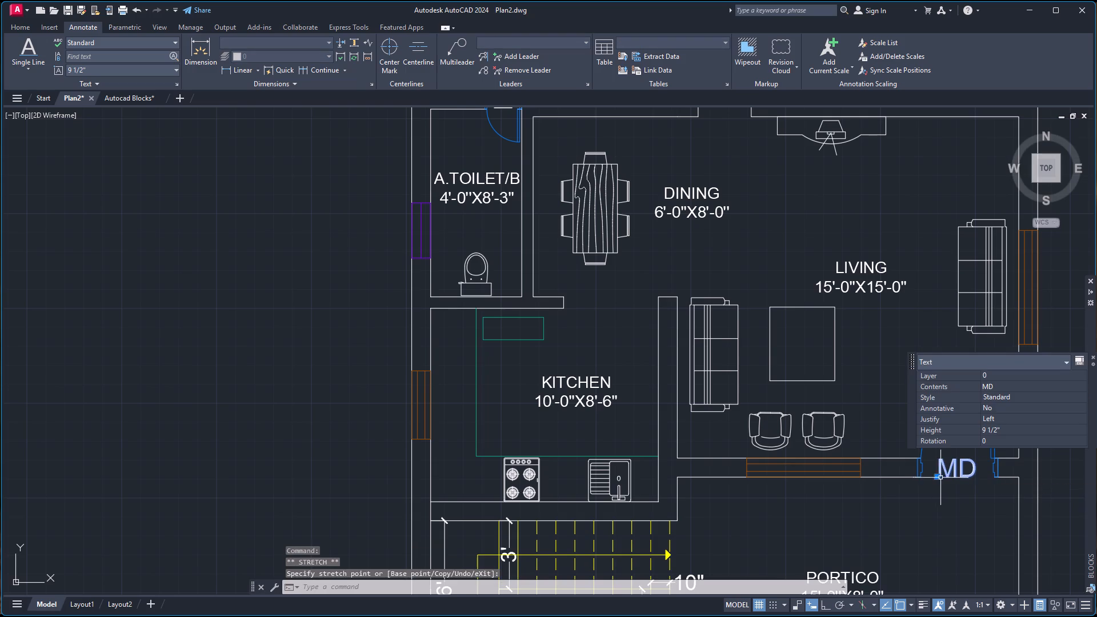
key(Escape)
Change the "D" label on the door between Bedroom 1 and its attached toilet to "D1".
scroll(922, 435, down, 3)
scroll(862, 329, up, 2)
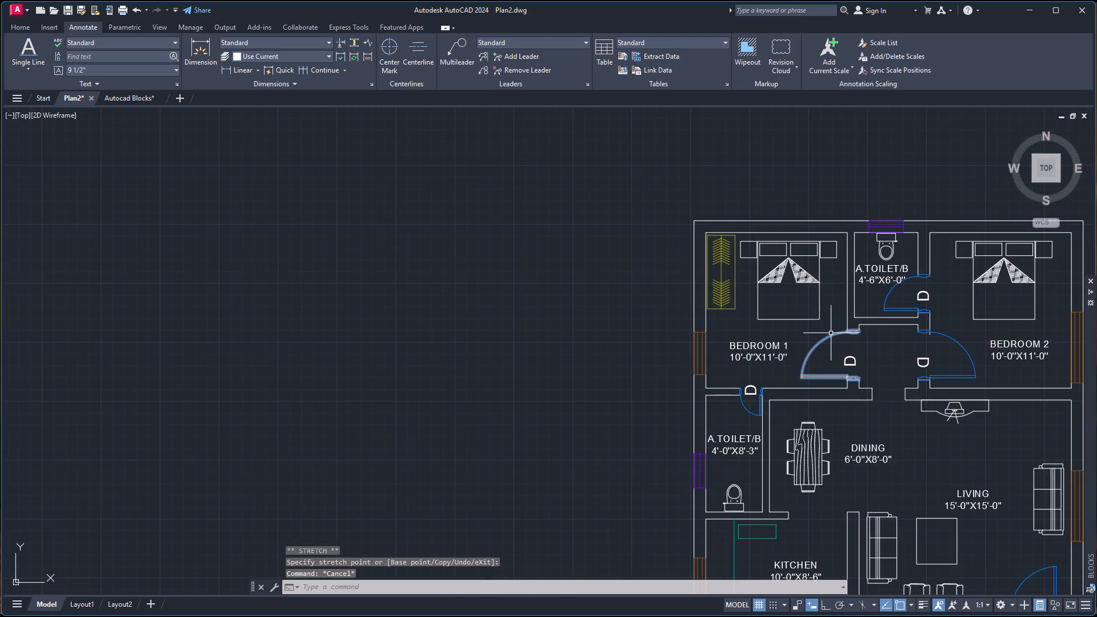
scroll(806, 346, up, 1)
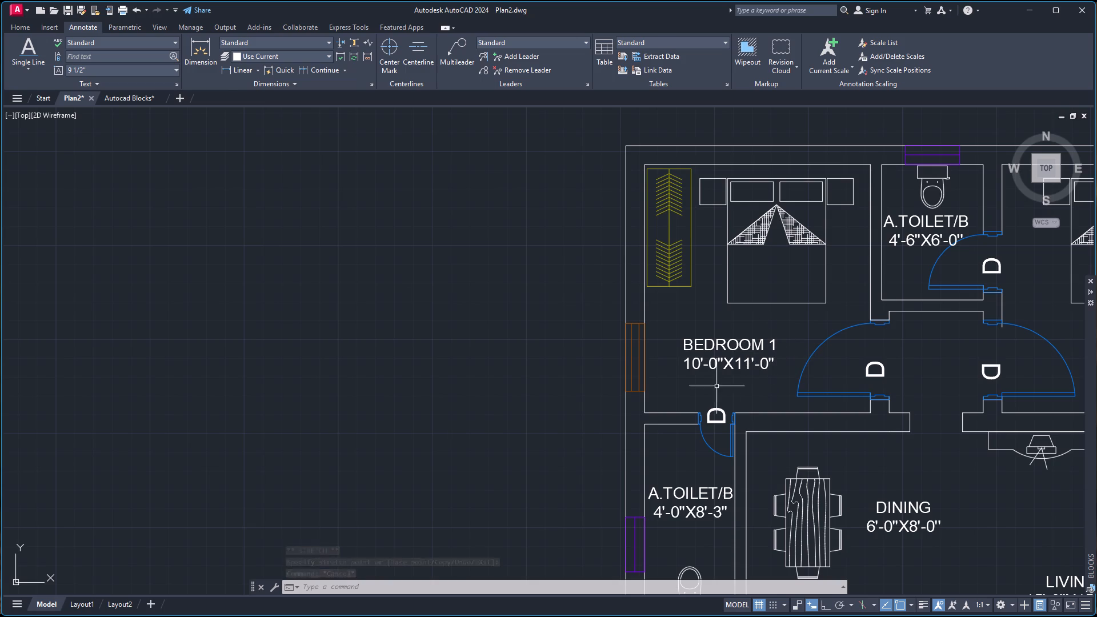
click(724, 410)
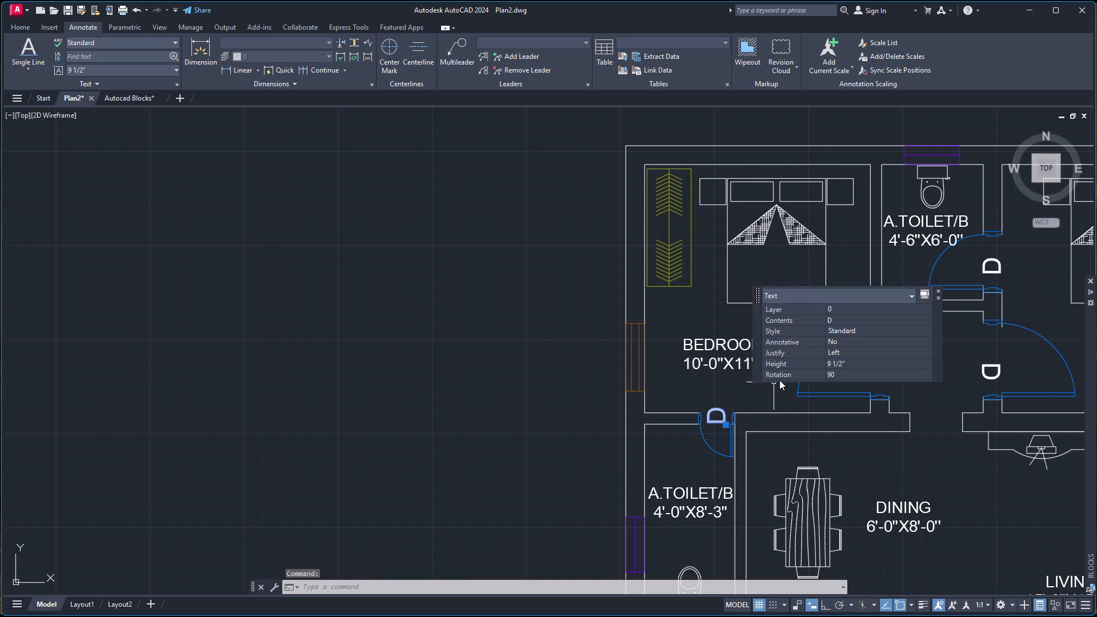
double_click(722, 412)
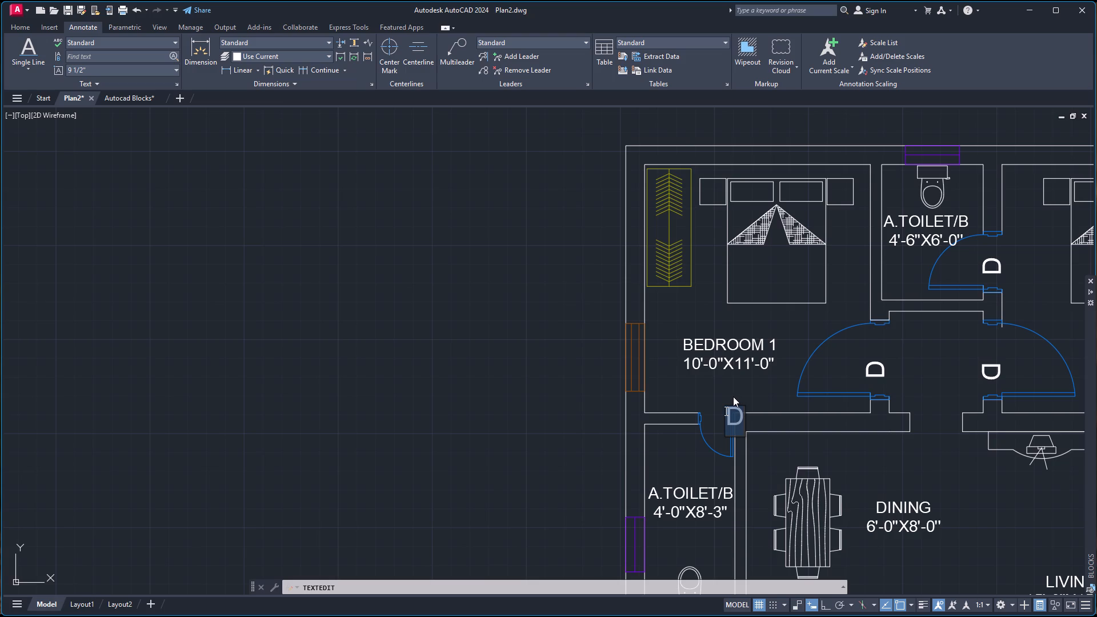
text(D1)
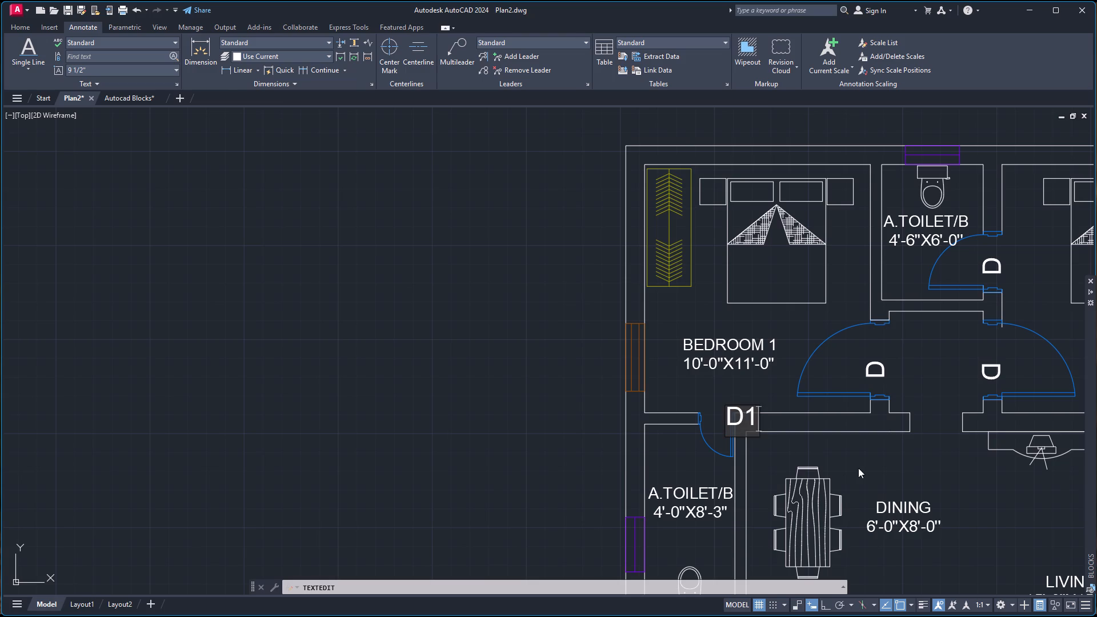
click(872, 467)
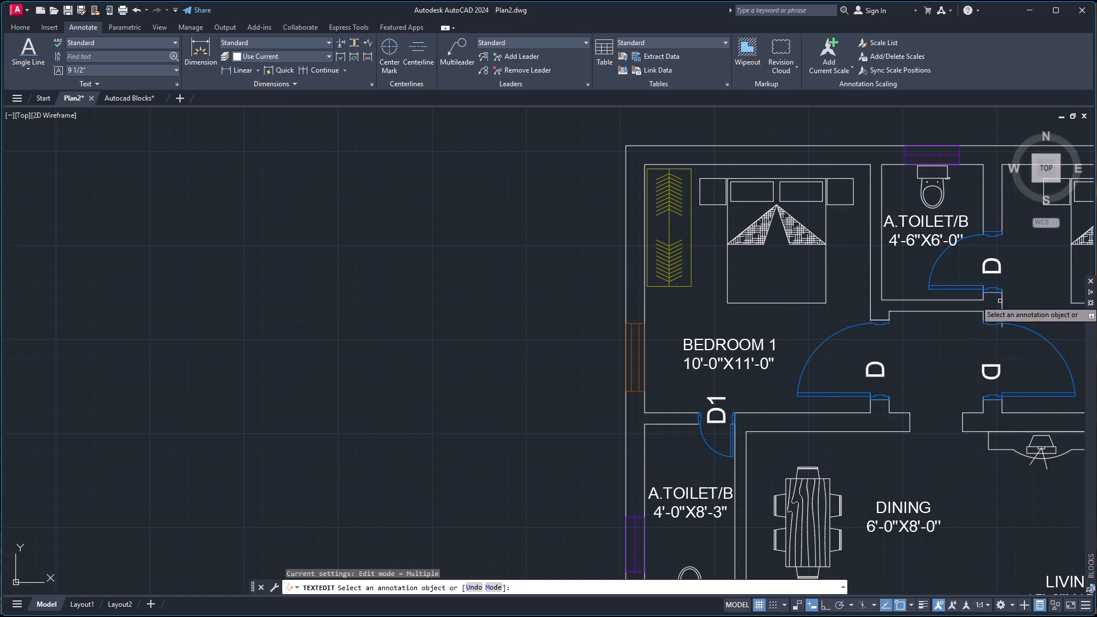
Change the "D" label on the door between Bedroom 2 and the 4'-6"X6'-0" toilet to "D1".
key(grave)
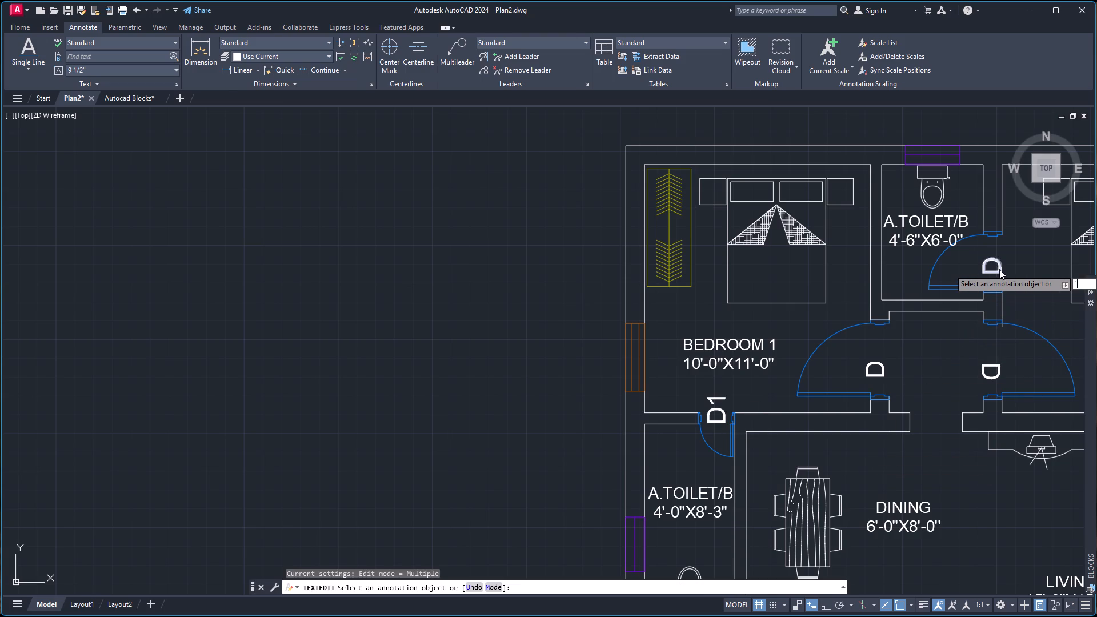
double_click(999, 269)
text(D1)
click(951, 332)
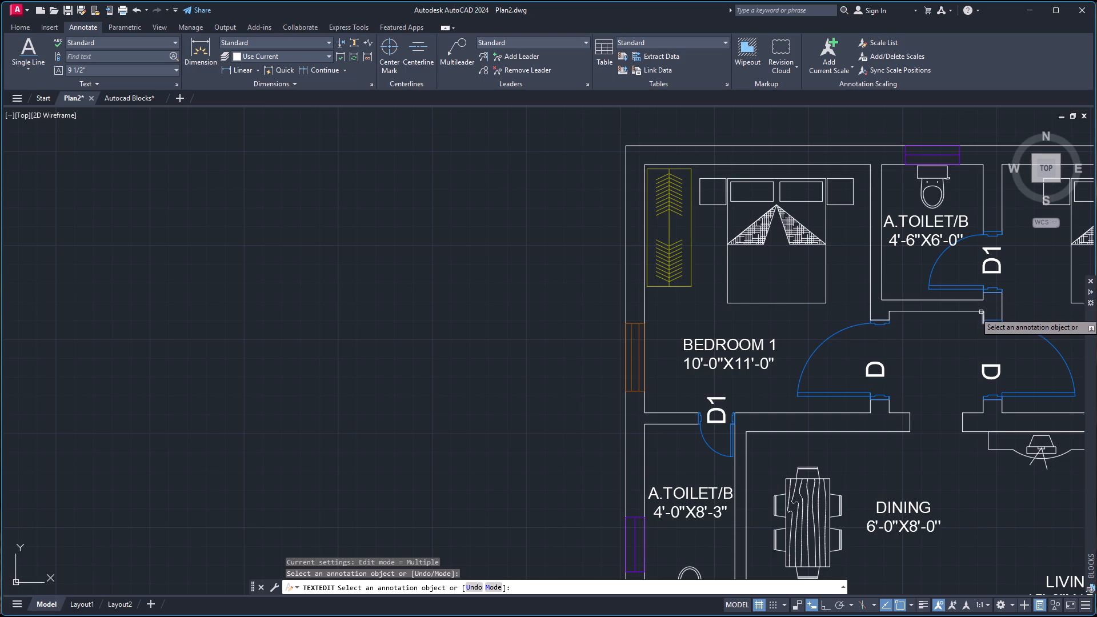
scroll(970, 318, down, 3)
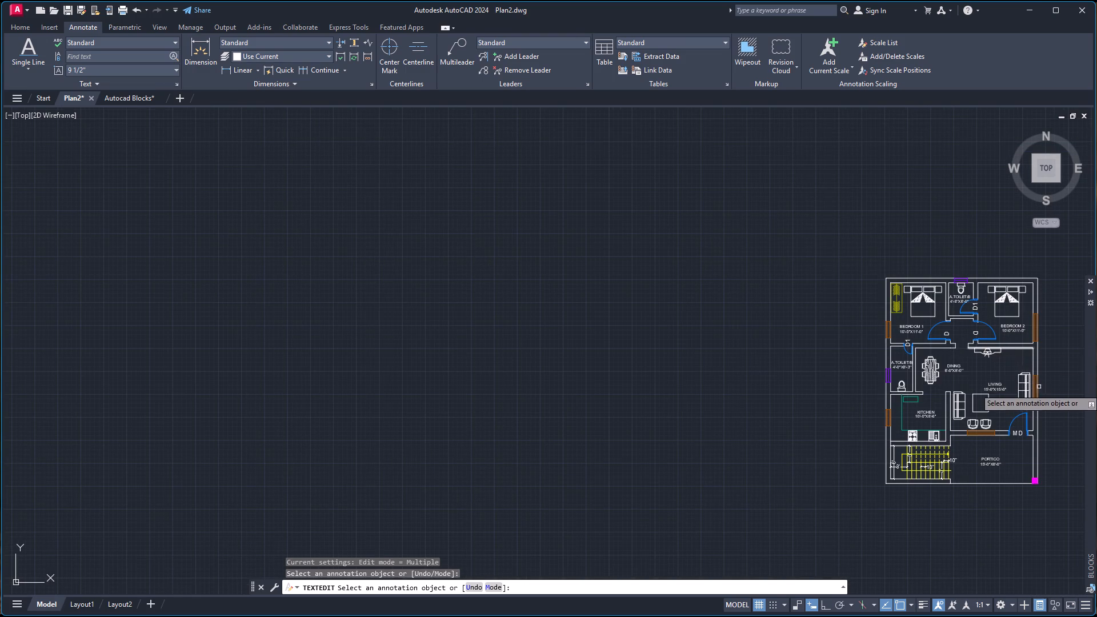
scroll(1047, 395, down, 1)
scroll(1064, 393, up, 3)
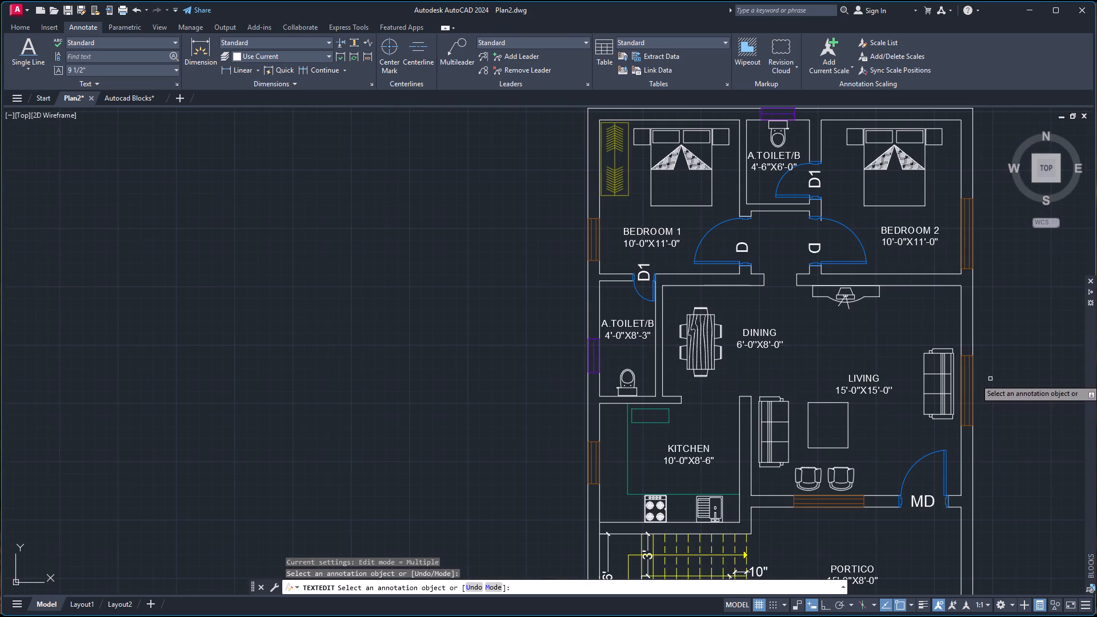
key(Escape)
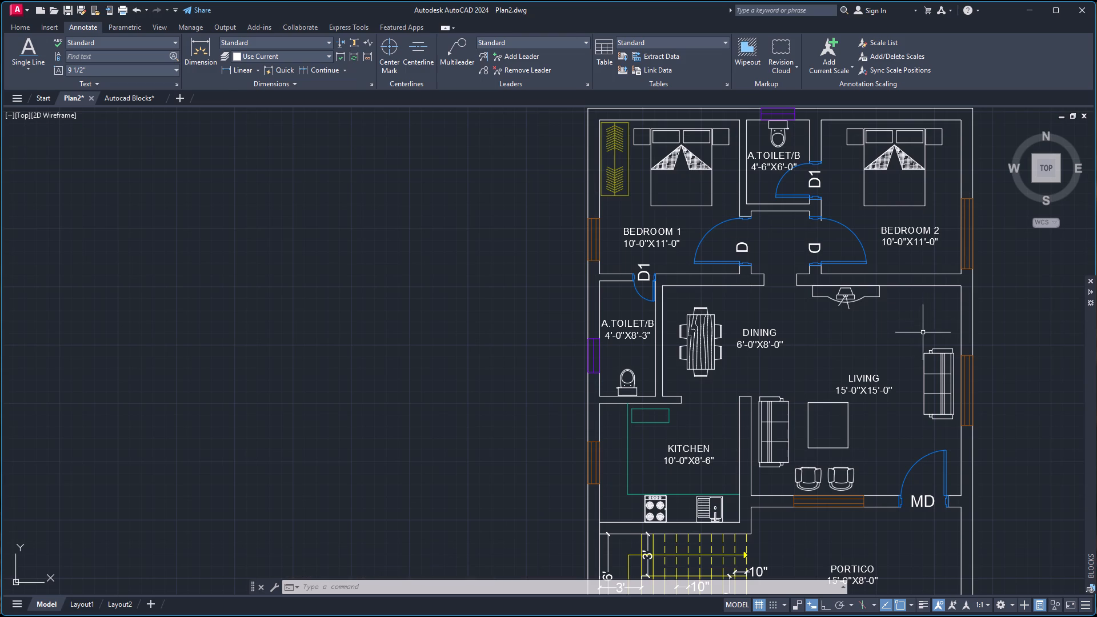
Create a layer named HATCH with index colour 8 and make it the current layer.
scroll(919, 358, down, 2)
scroll(923, 366, up, 1)
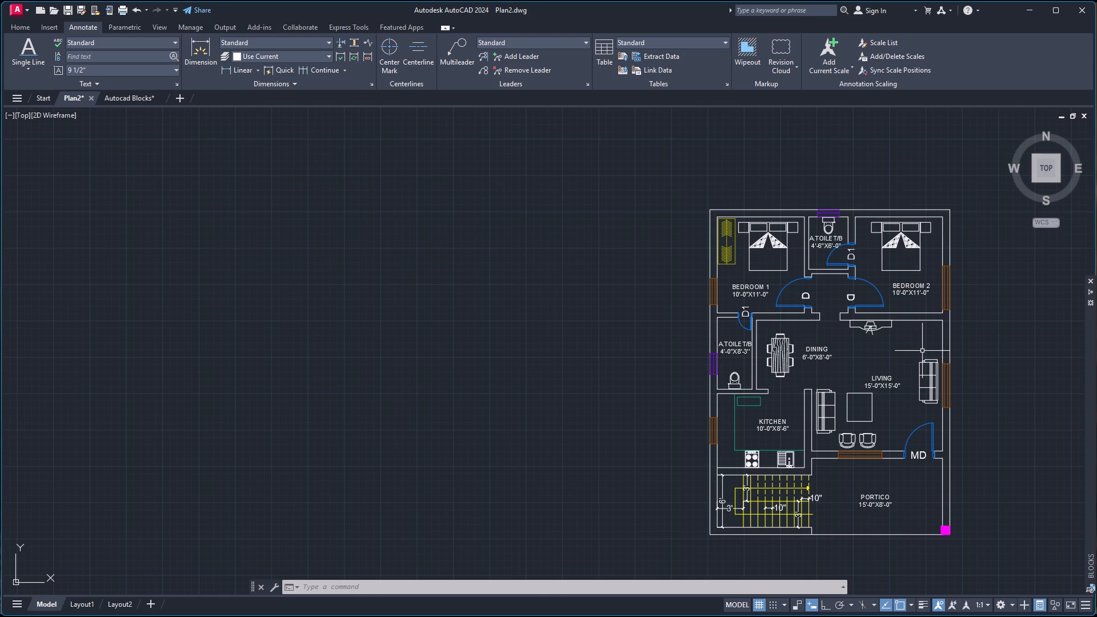
scroll(881, 316, up, 1)
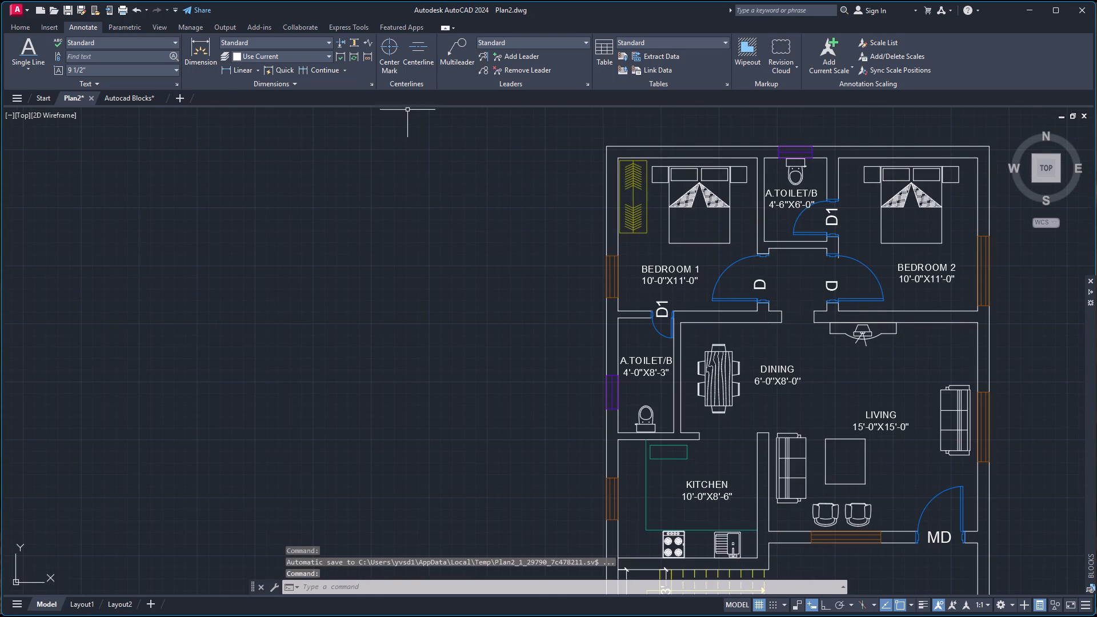
click(17, 23)
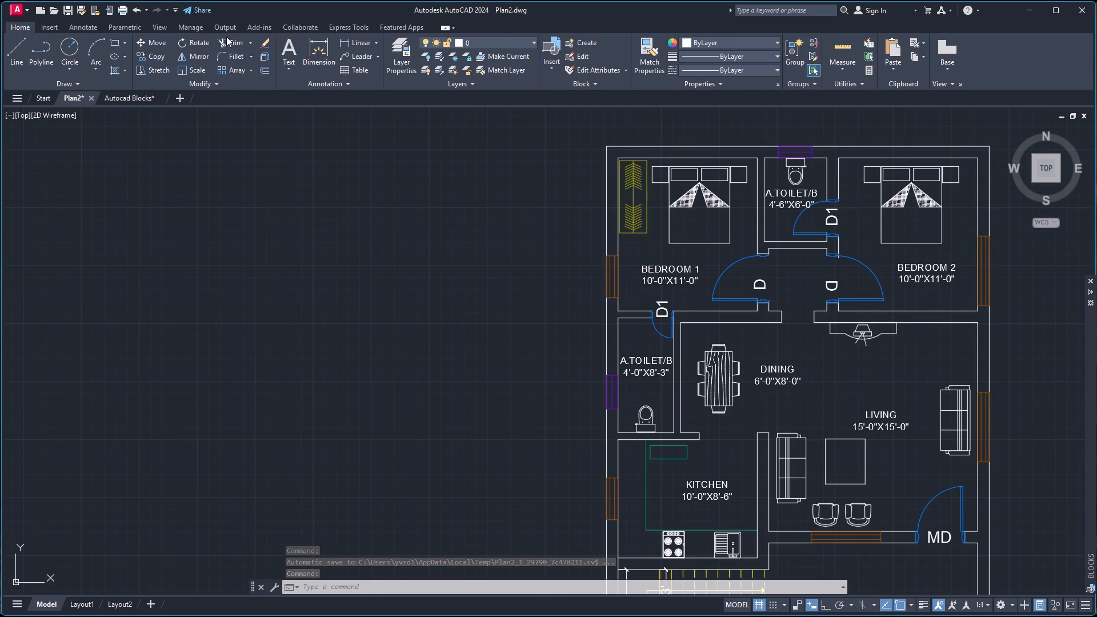
click(415, 46)
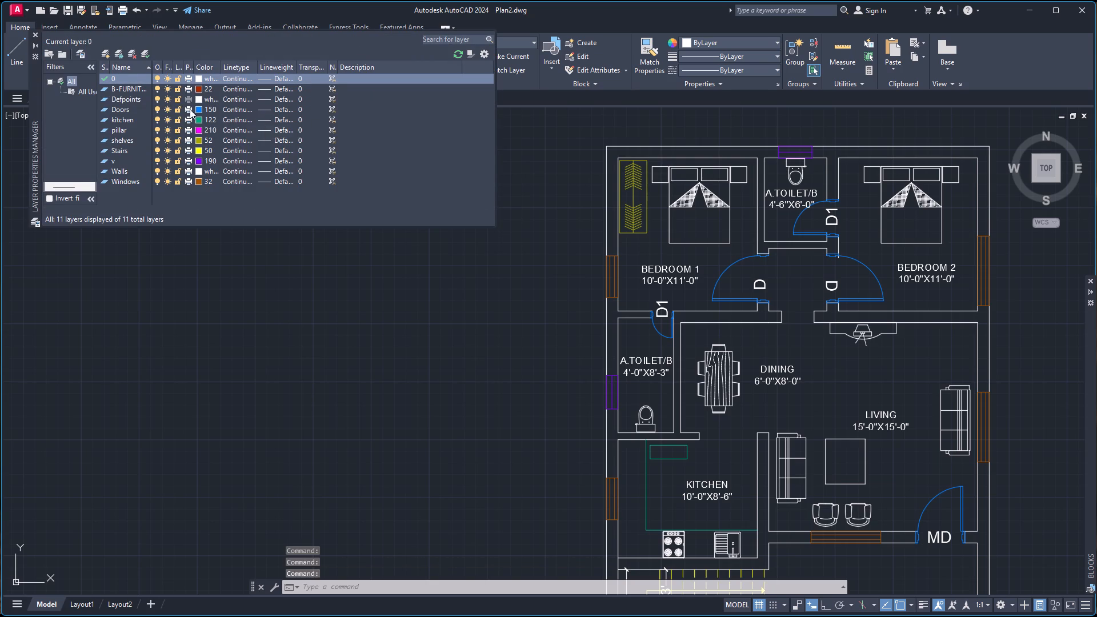
click(102, 55)
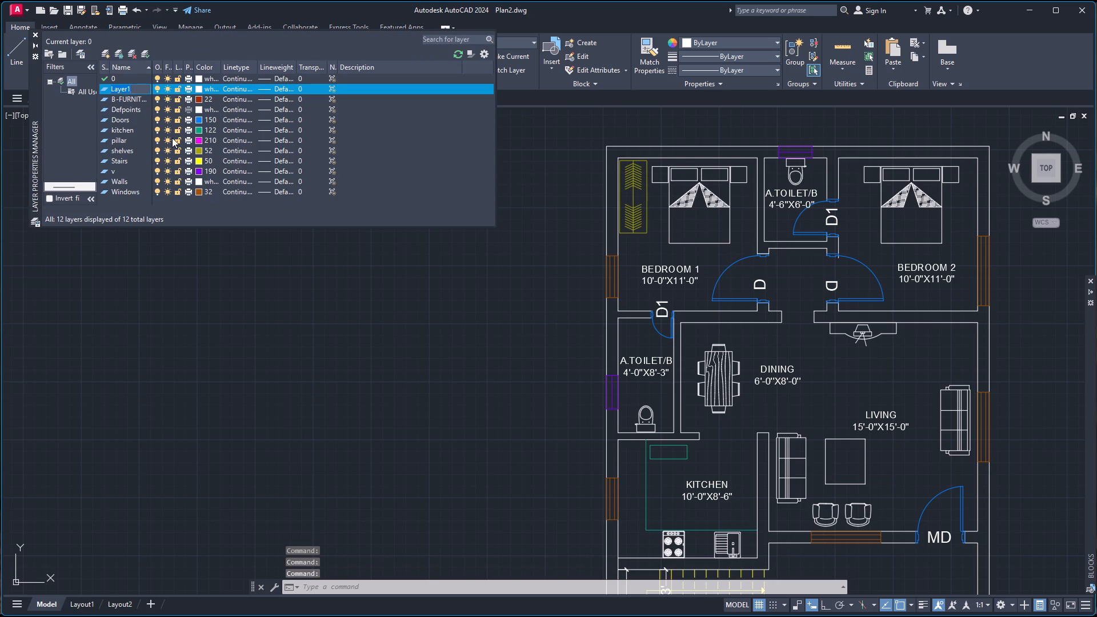
text(HATCH)
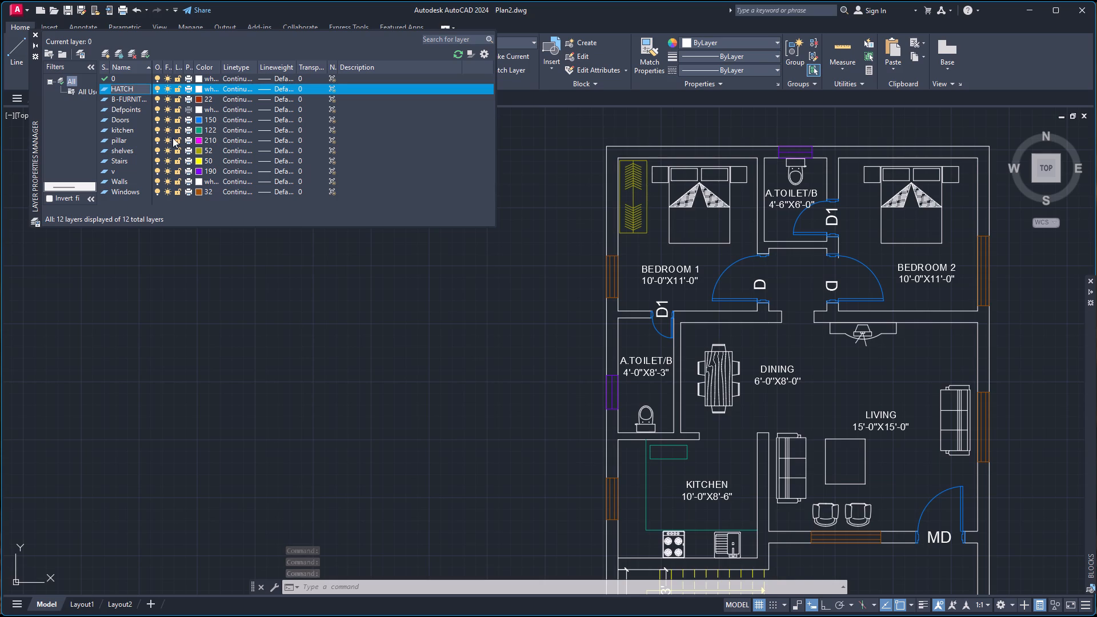
click(199, 88)
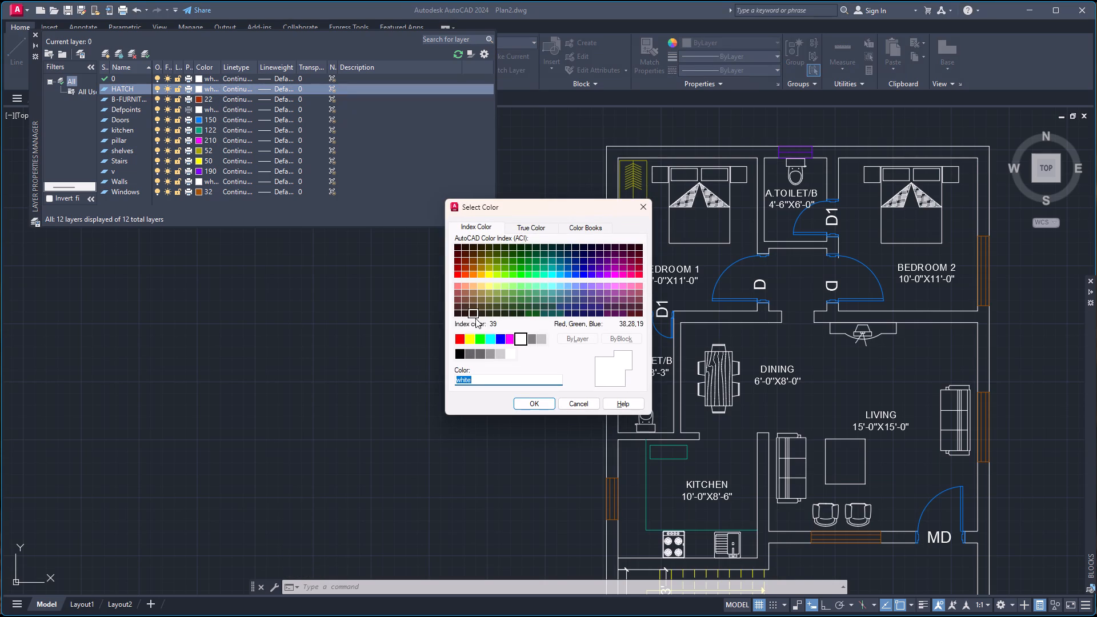
click(533, 339)
click(530, 400)
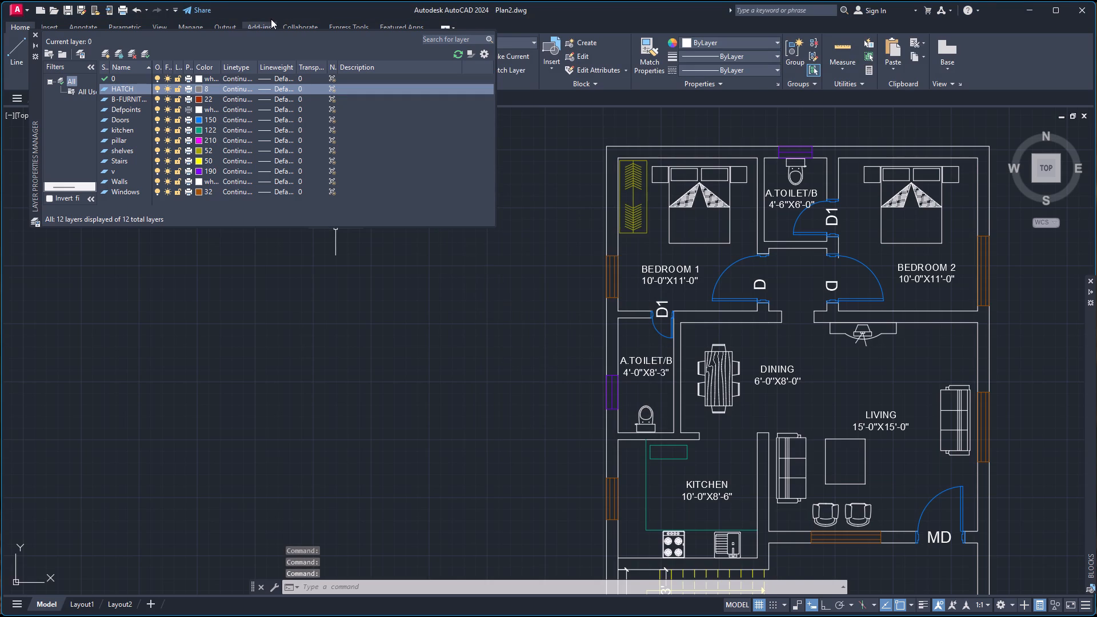
double_click(134, 87)
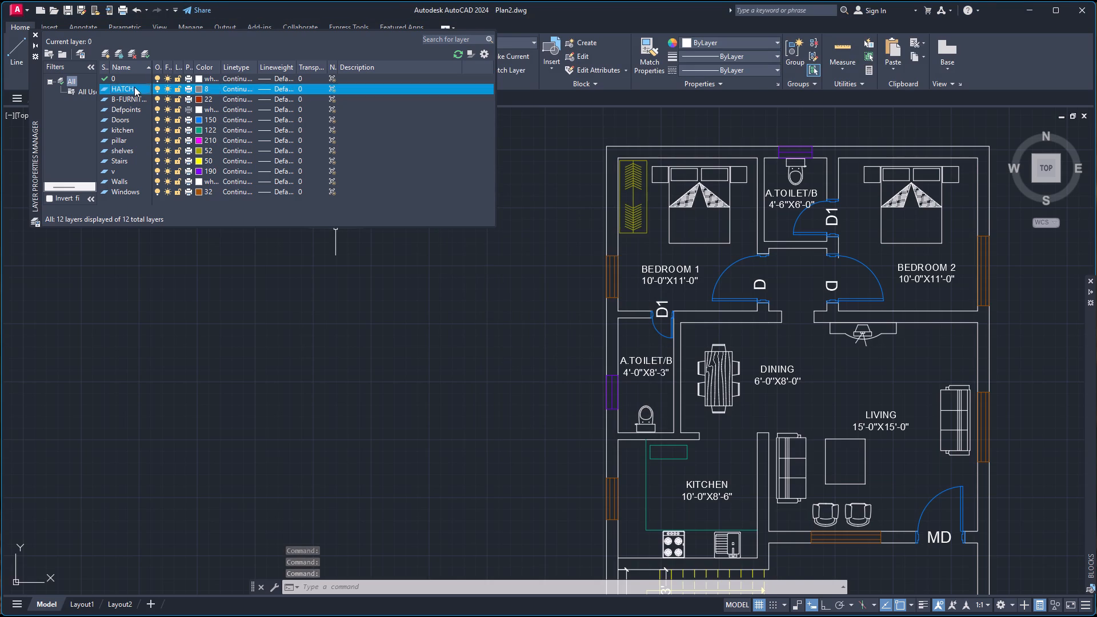
click(34, 33)
Hatch the walls around the bedrooms, the toilets' outer sides and the Bedroom 2–living wall with pattern ANSI31 at transparency 40.
key(h)
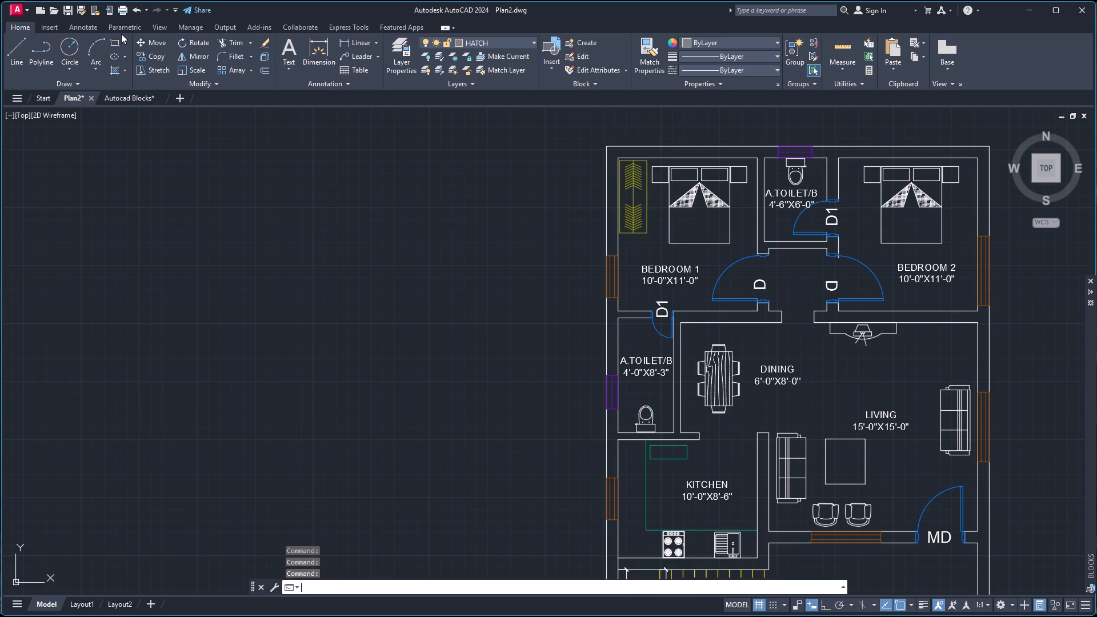
key(Return)
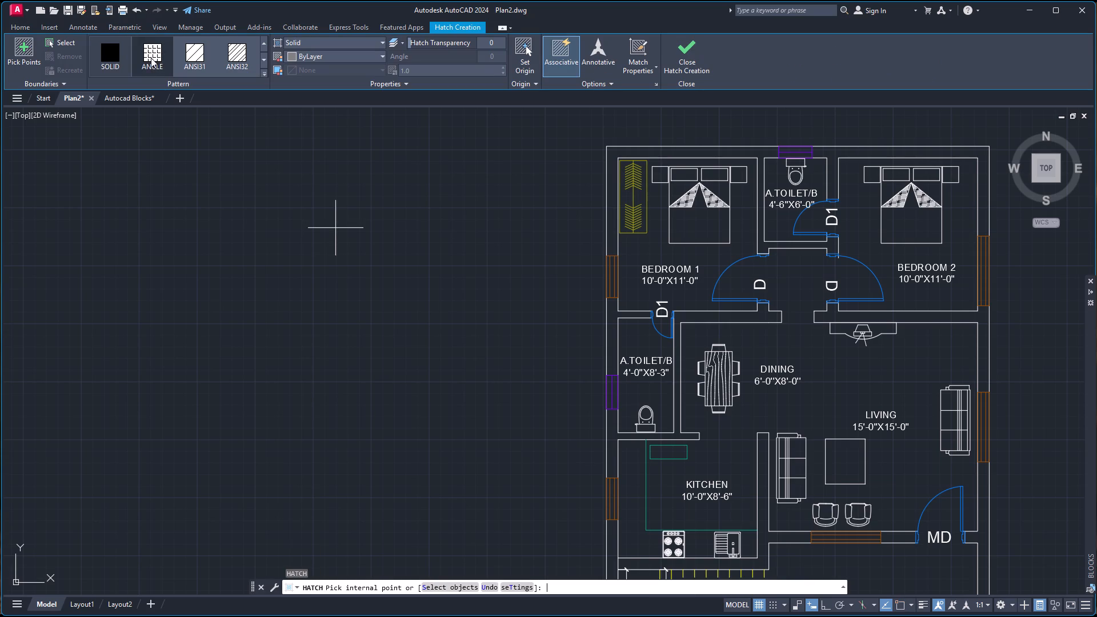
click(191, 54)
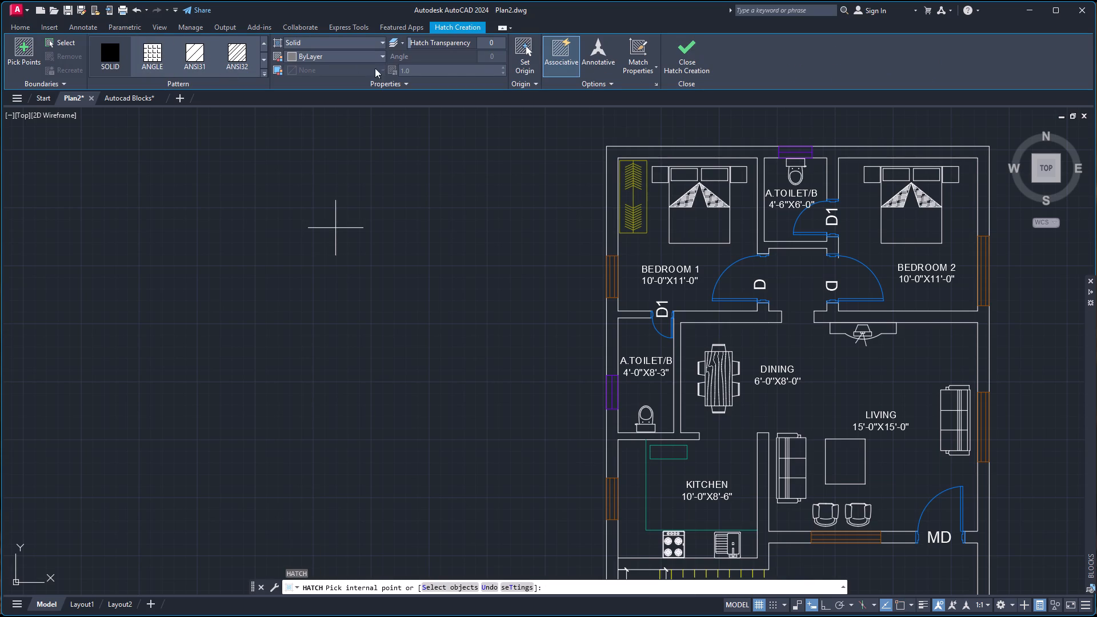
click(491, 44)
key(5)
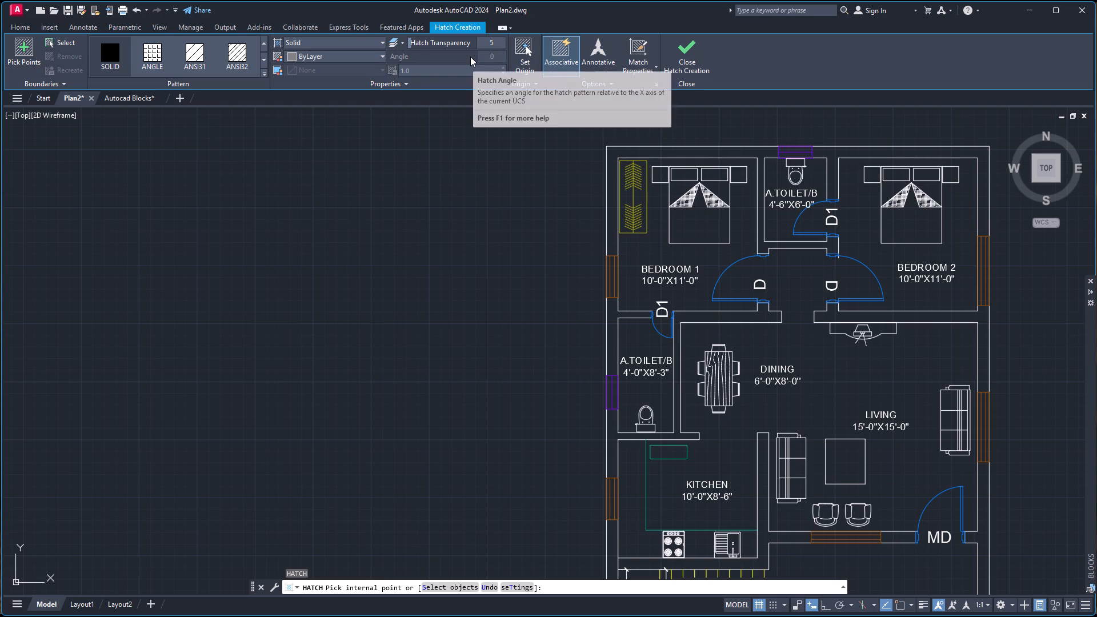
key(BackSpace)
text(40)
key(Return)
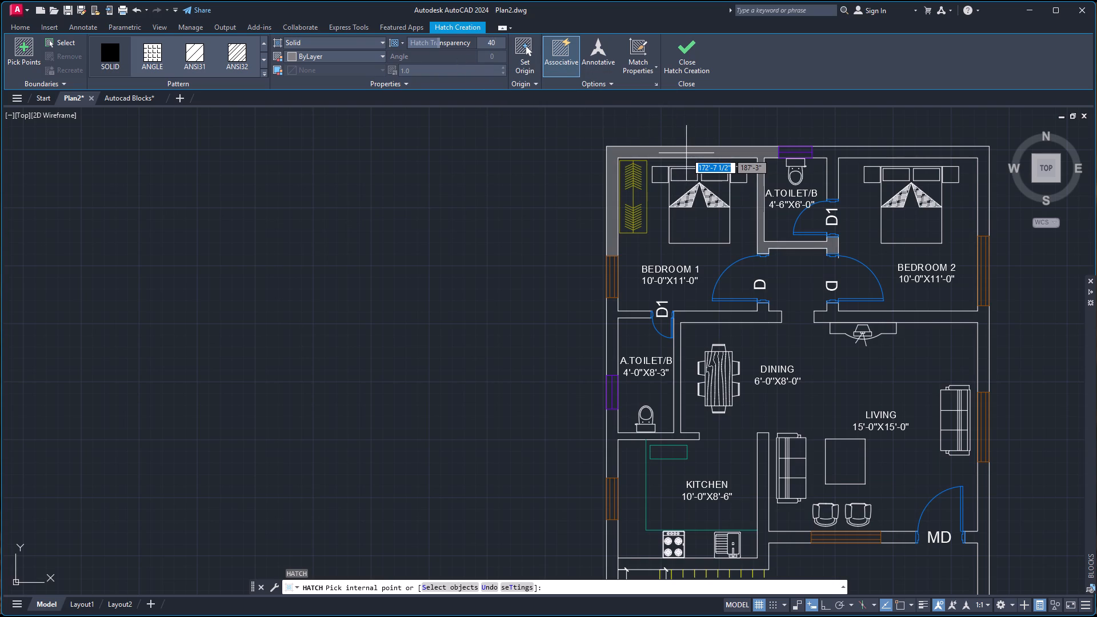
click(195, 56)
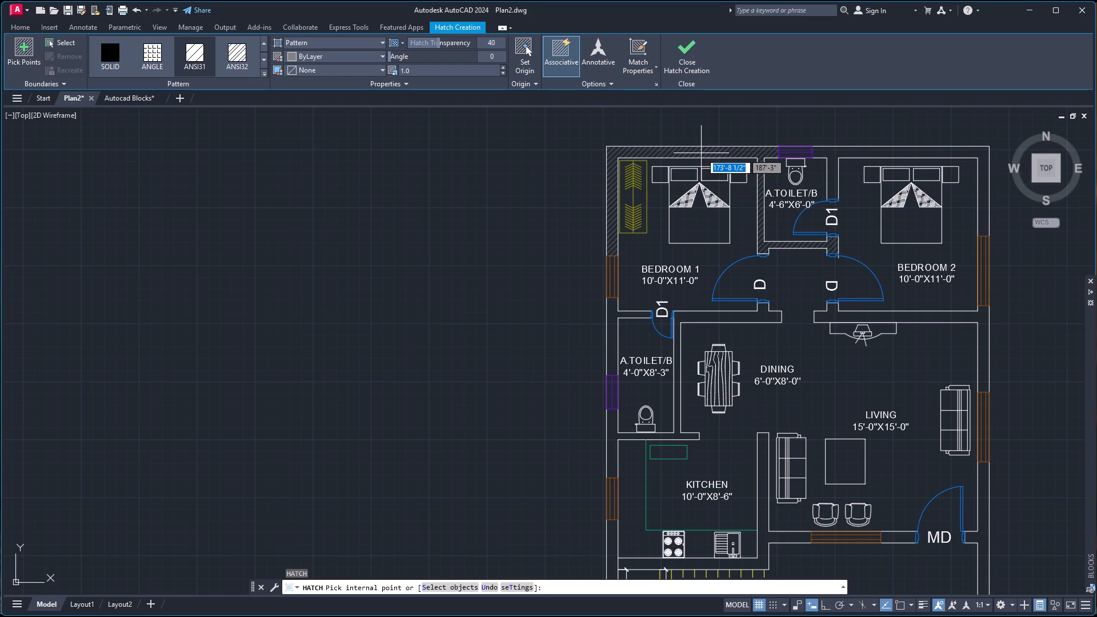
click(701, 153)
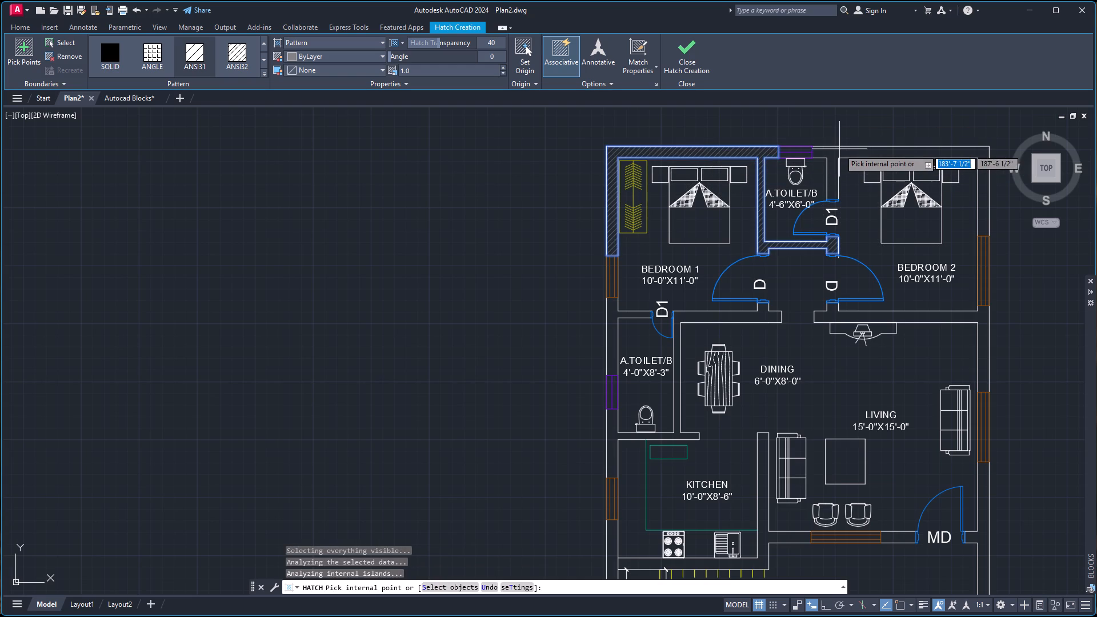
click(840, 149)
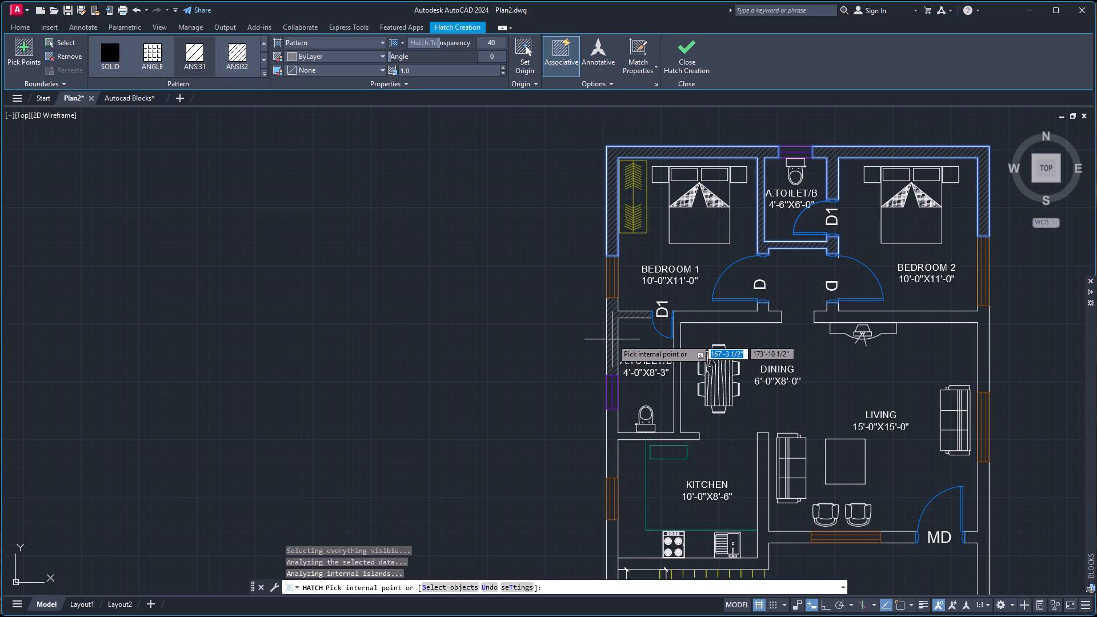
click(611, 339)
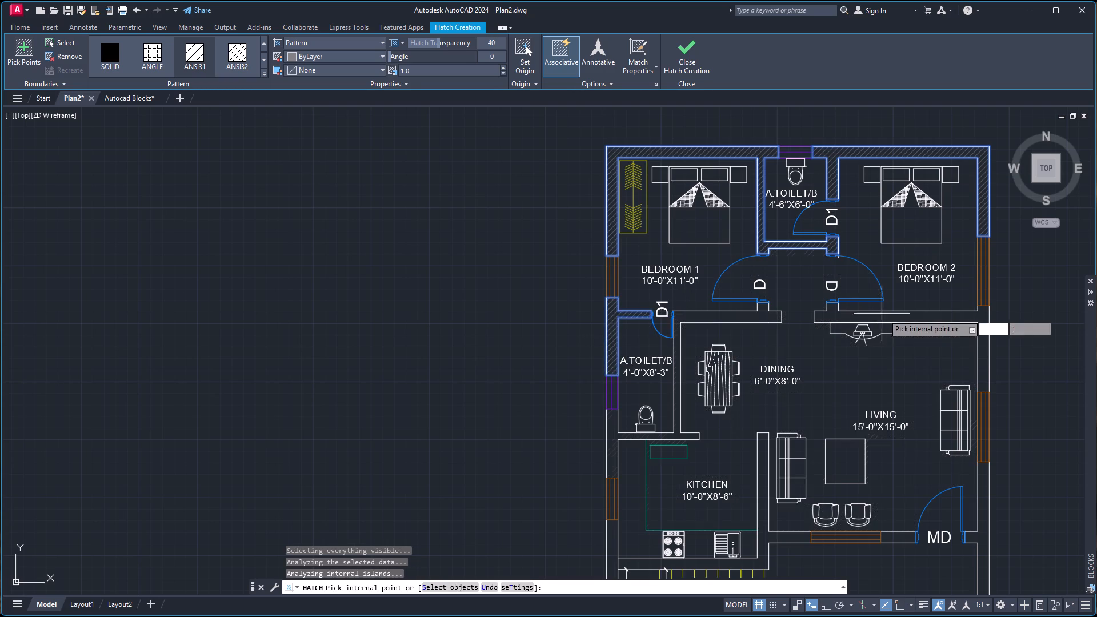
click(904, 318)
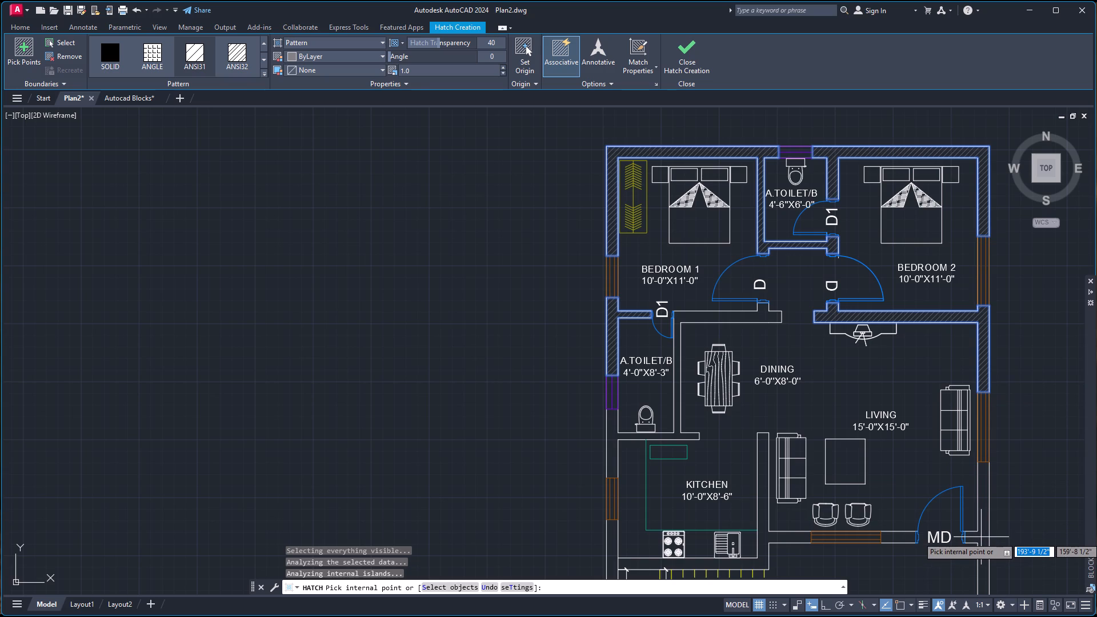
key(space)
Hatch the remaining walls around the kitchen, stairs, living front, portico side and 4'-0"X8'-3" toilet with the current pattern at transparency 40.
scroll(936, 207, down, 2)
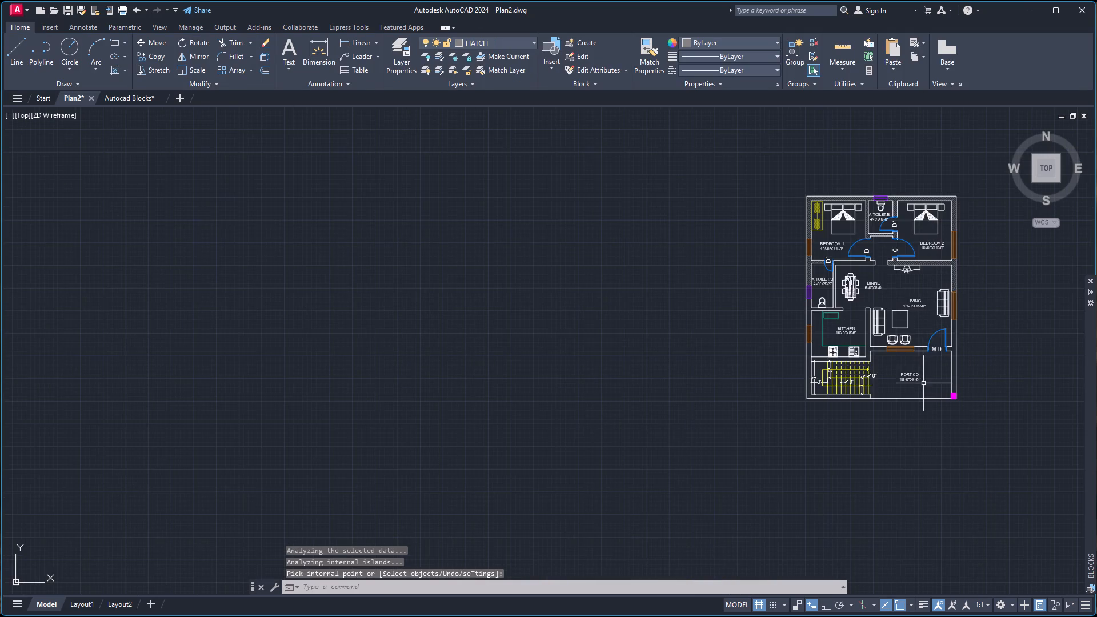
scroll(923, 391, up, 2)
key(space)
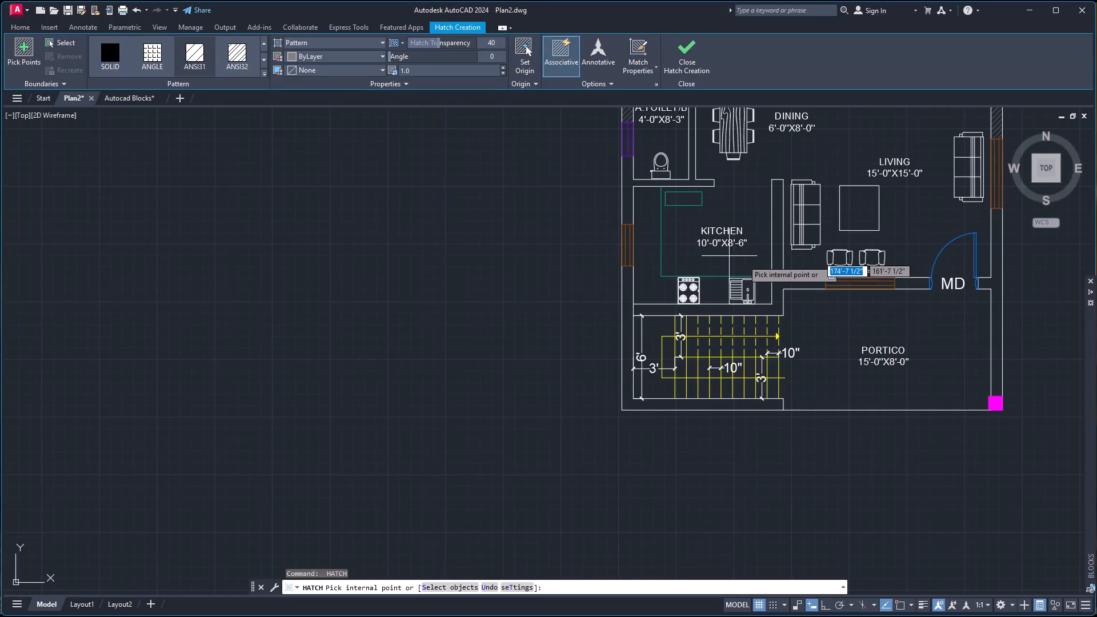
click(775, 259)
click(915, 287)
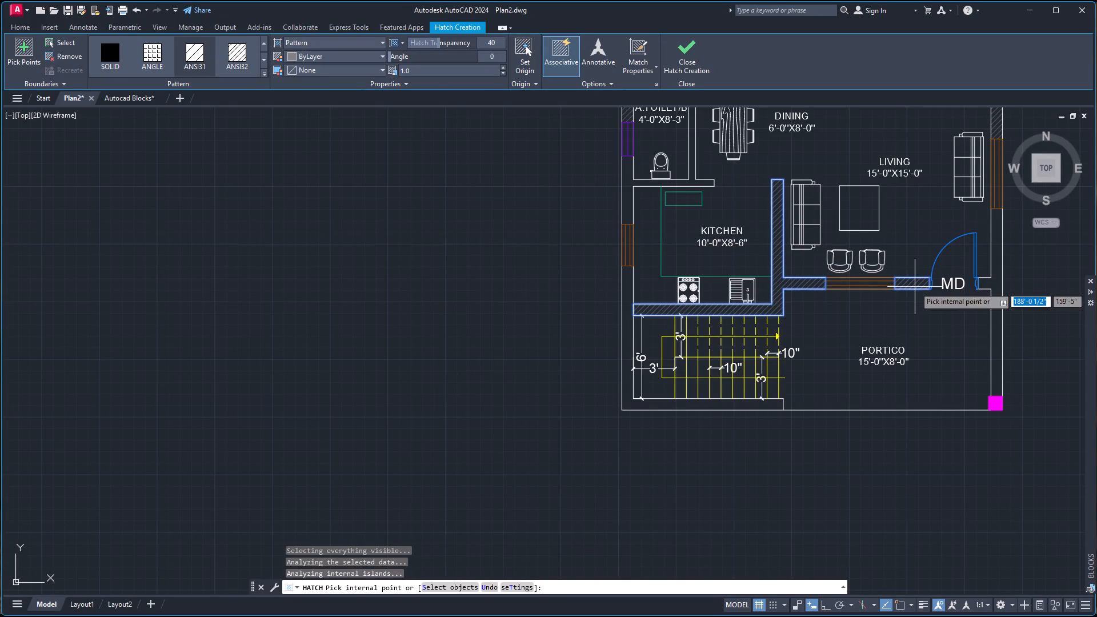
click(992, 285)
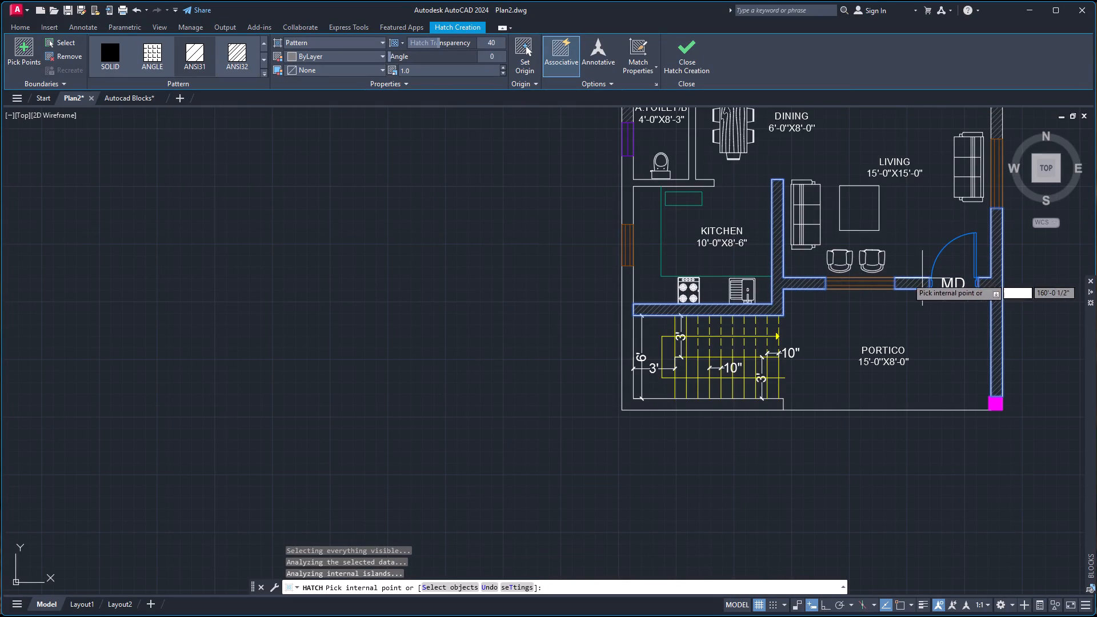
click(629, 309)
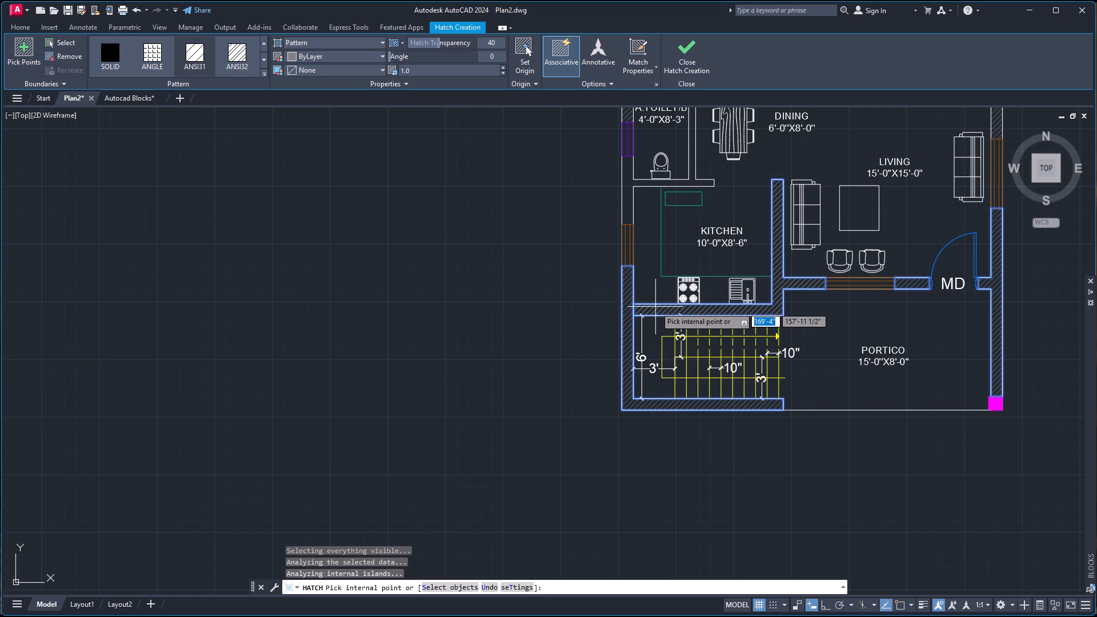
click(627, 198)
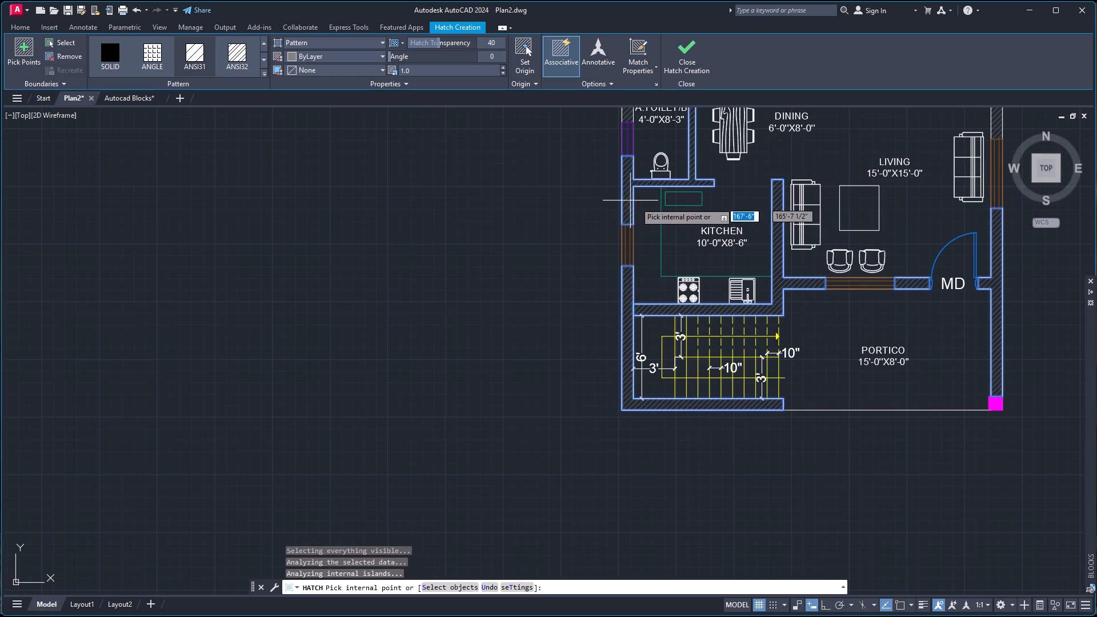
scroll(667, 189, down, 3)
scroll(690, 149, up, 2)
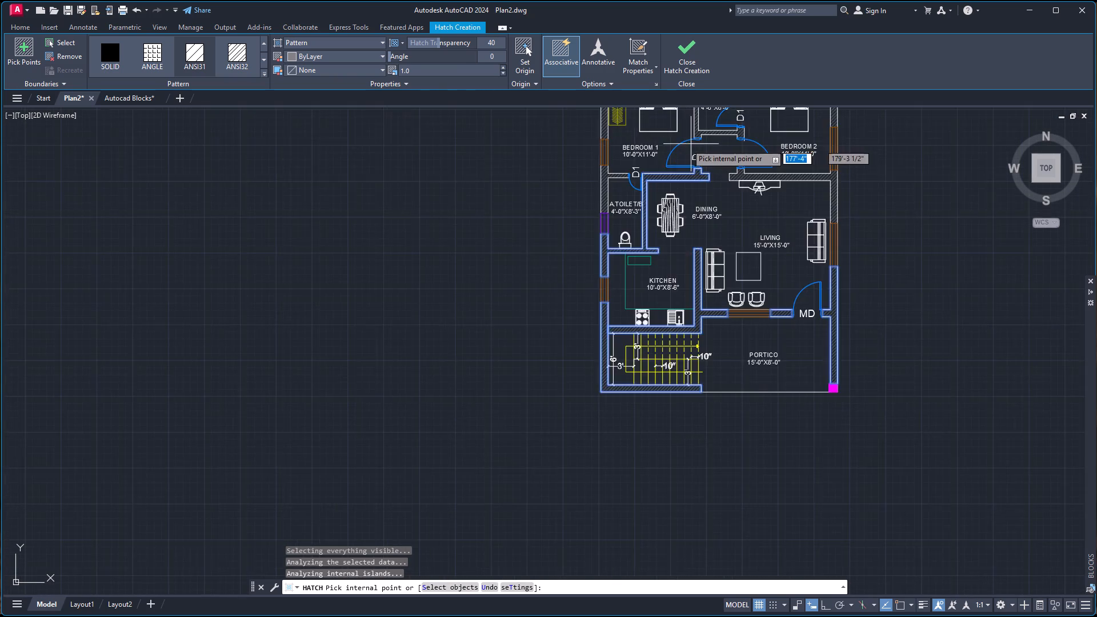
scroll(686, 144, up, 1)
scroll(657, 153, down, 3)
scroll(675, 127, up, 2)
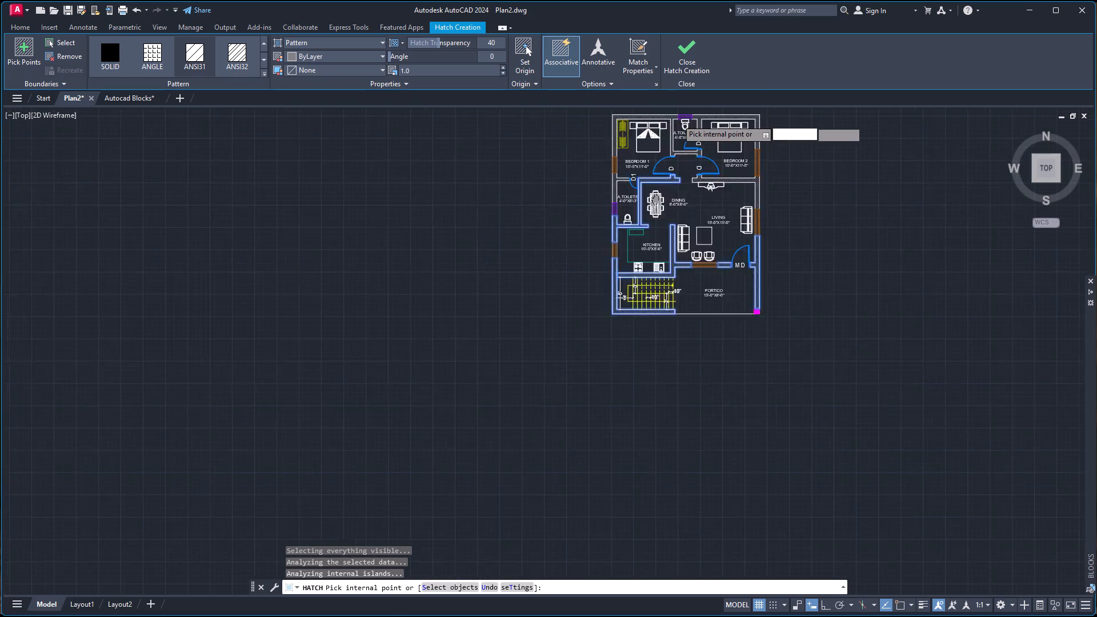
scroll(677, 119, up, 2)
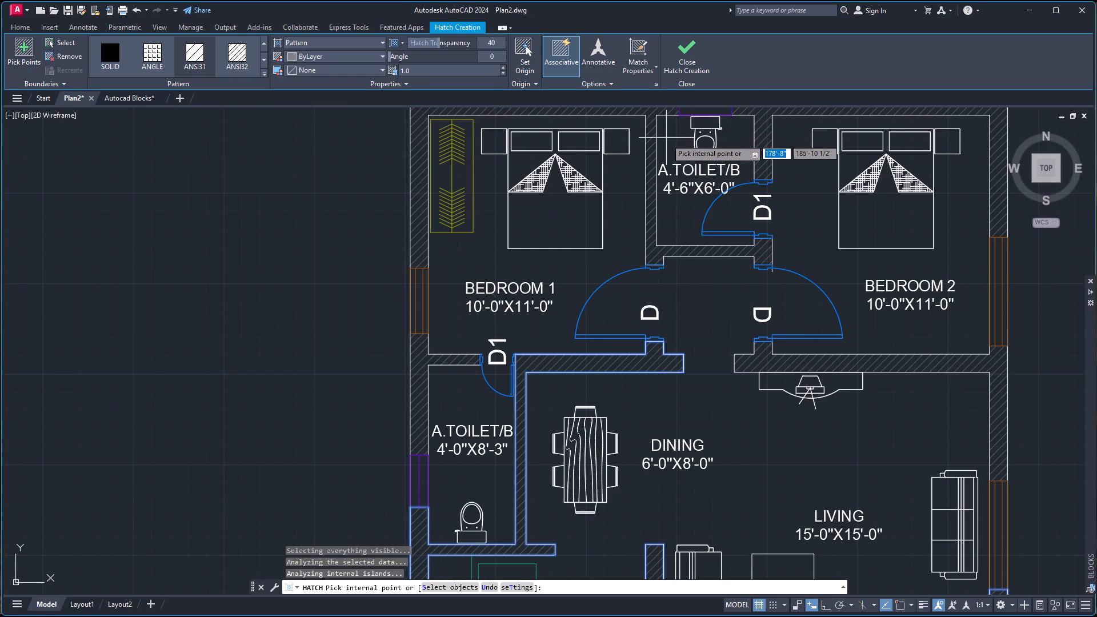
key(Escape)
Trim the wall line crossing the junction between the kitchen–stair wall and the outer wall.
scroll(630, 241, down, 4)
scroll(611, 350, up, 3)
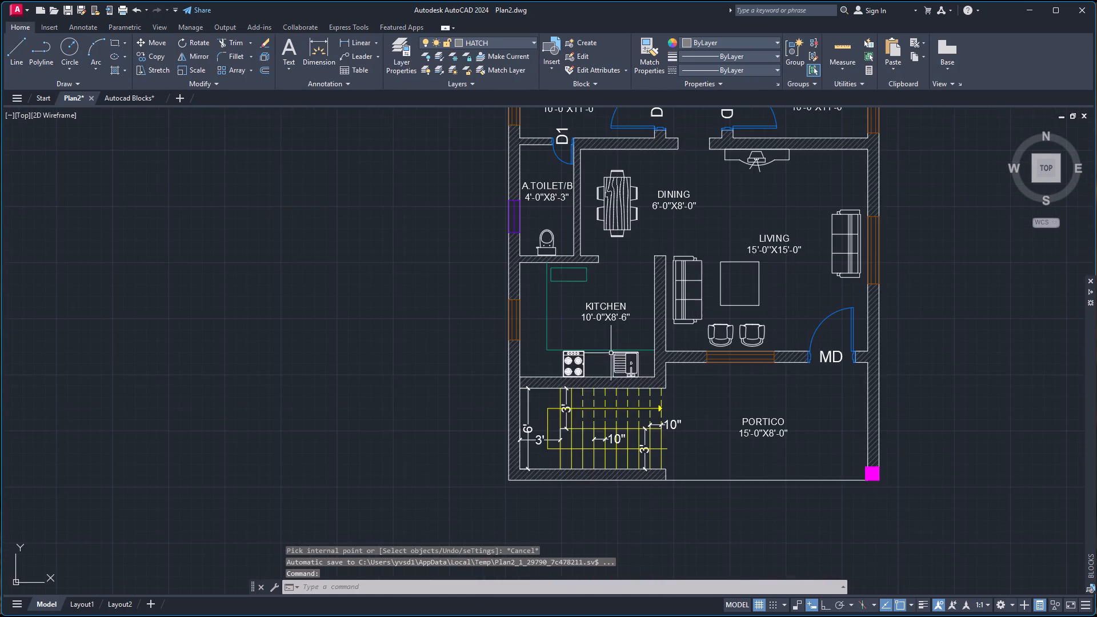
scroll(518, 384, up, 2)
key(t)
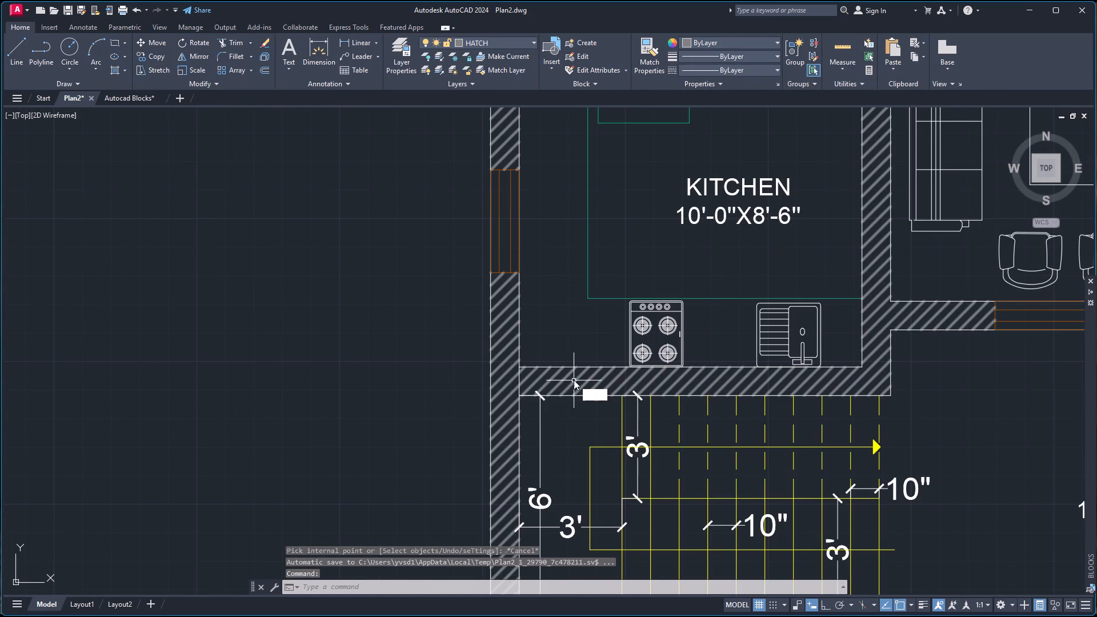
key(r)
key(Return)
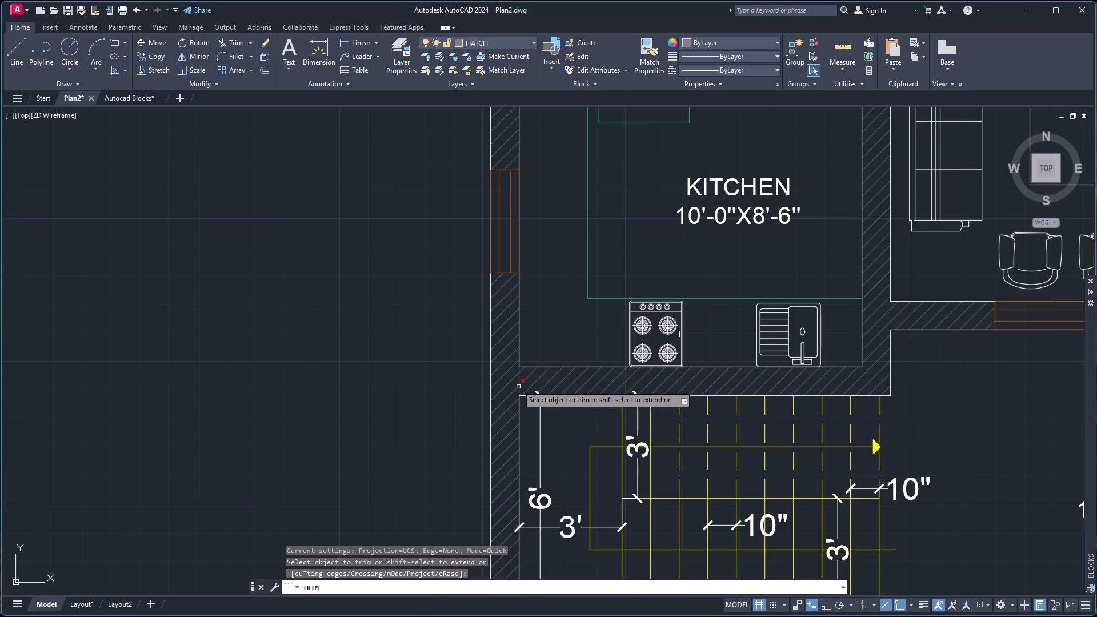
click(518, 381)
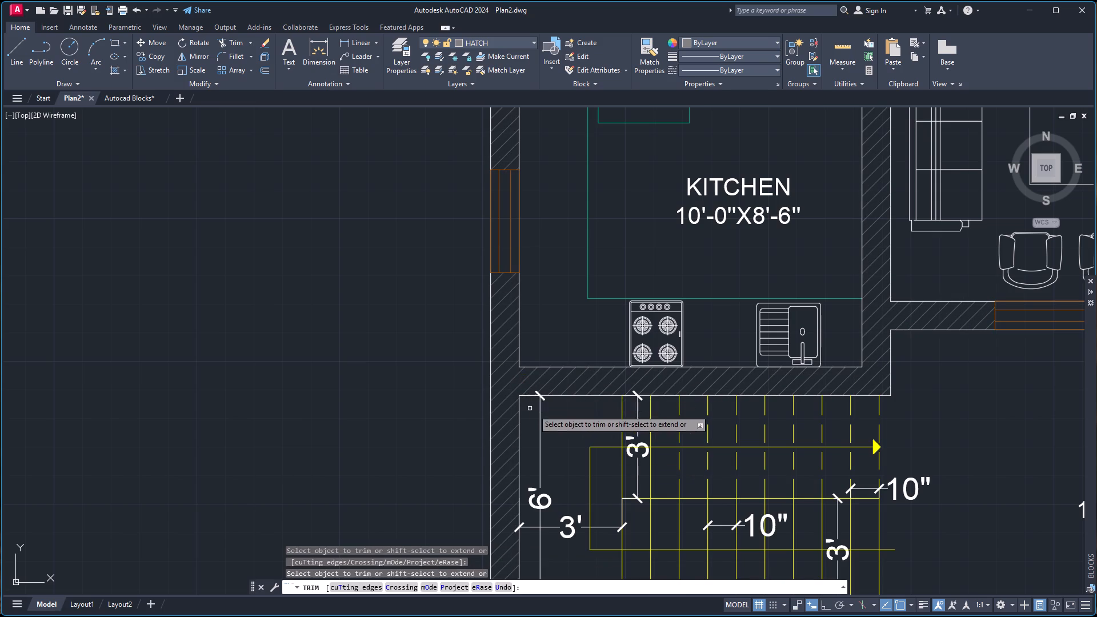
scroll(548, 375, down, 3)
scroll(559, 411, up, 1)
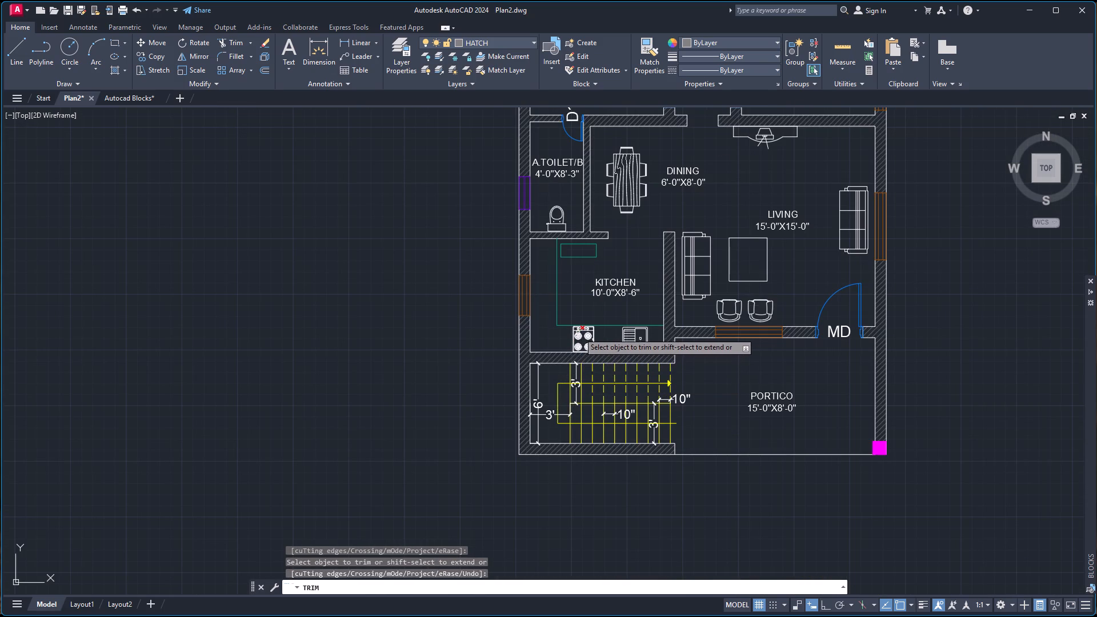
scroll(630, 165, down, 1)
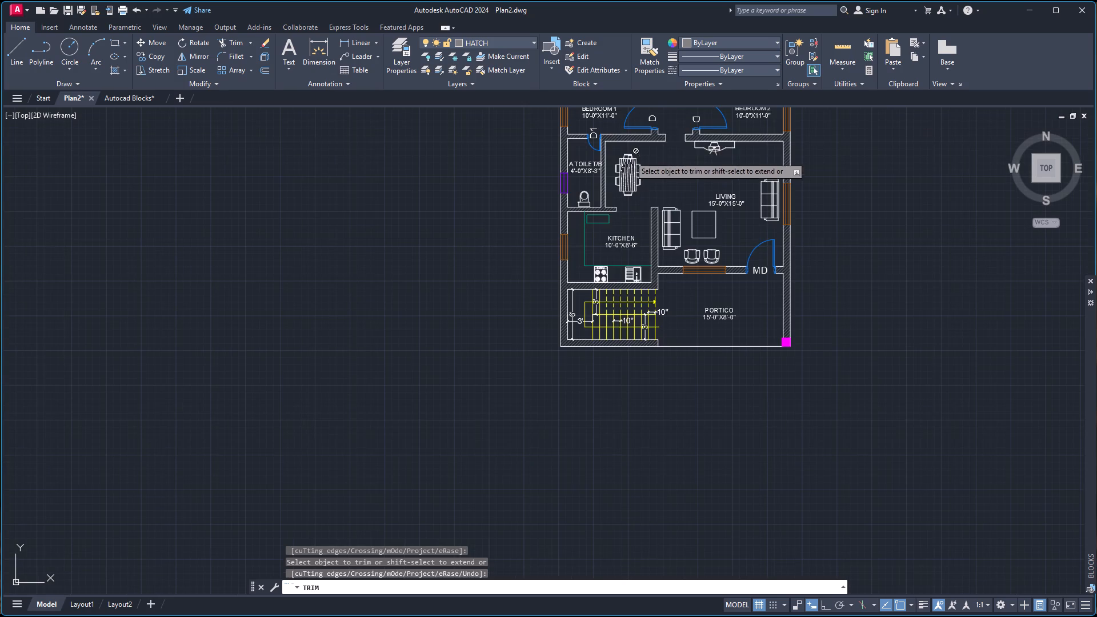
scroll(611, 119, down, 1)
scroll(606, 107, up, 5)
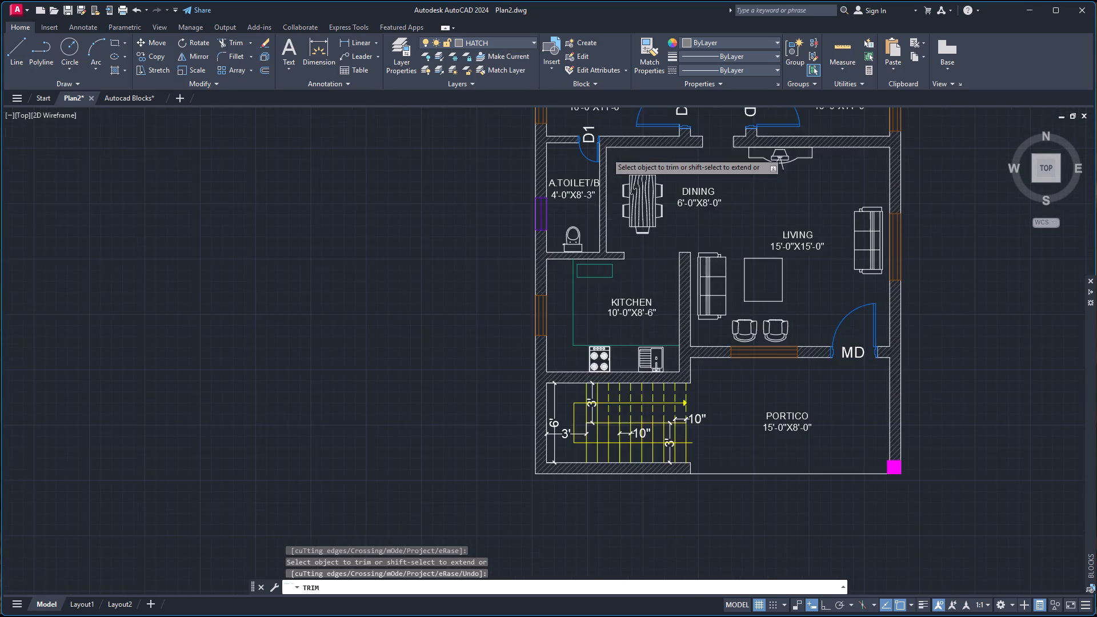
scroll(610, 143, up, 4)
scroll(610, 143, down, 7)
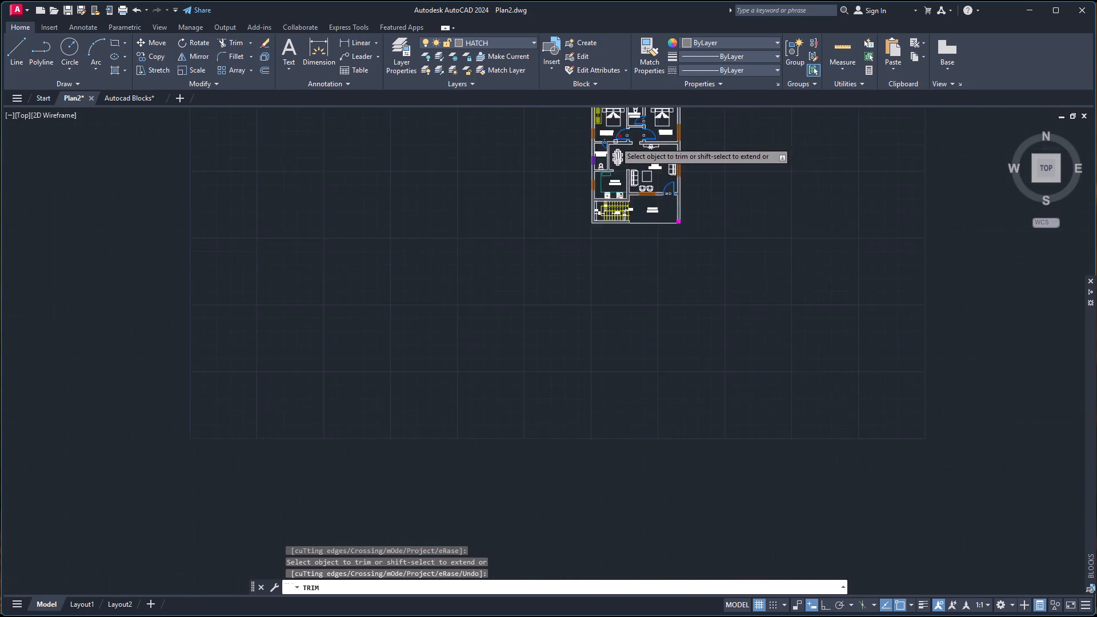
scroll(617, 141, down, 1)
scroll(628, 116, up, 4)
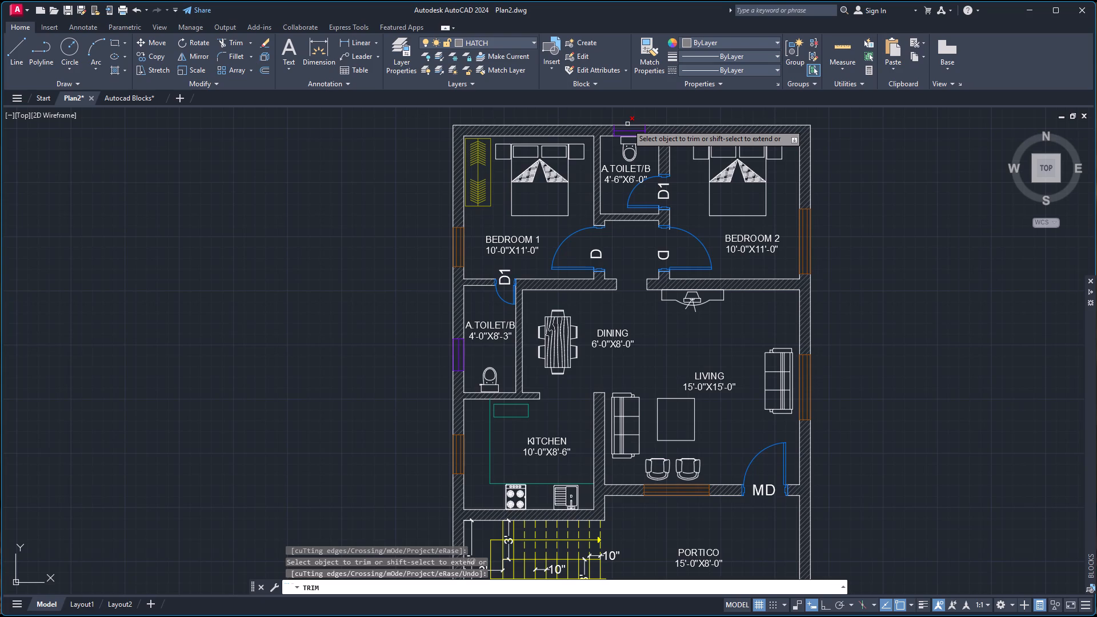
key(Escape)
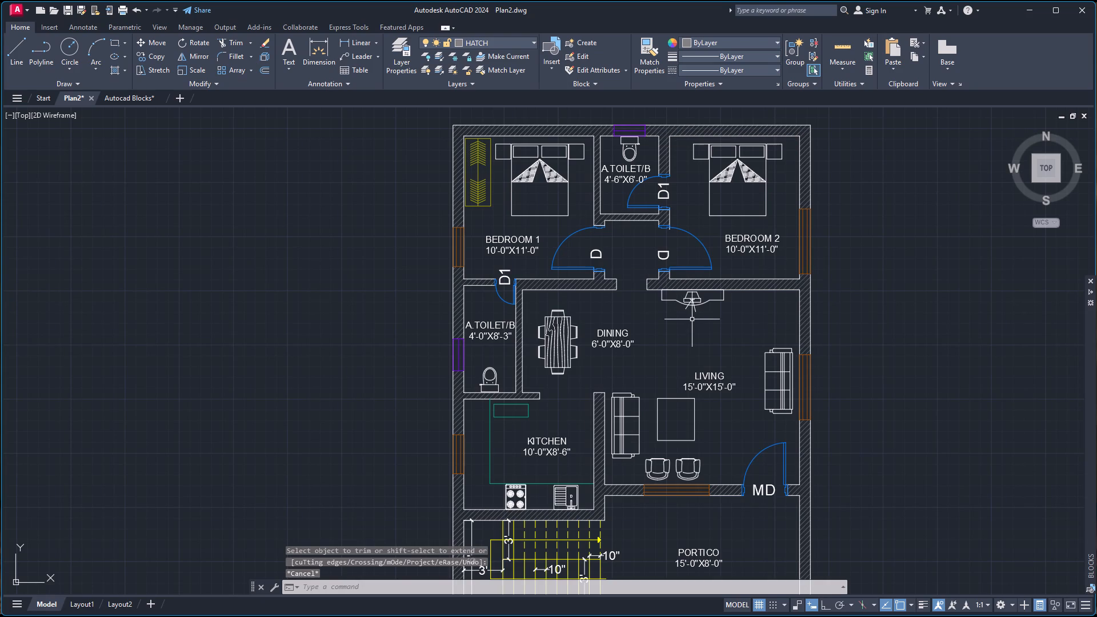
Examine the wall hatching across the whole floor plan.
scroll(693, 360, down, 2)
scroll(716, 431, up, 3)
scroll(560, 410, down, 4)
scroll(530, 275, up, 1)
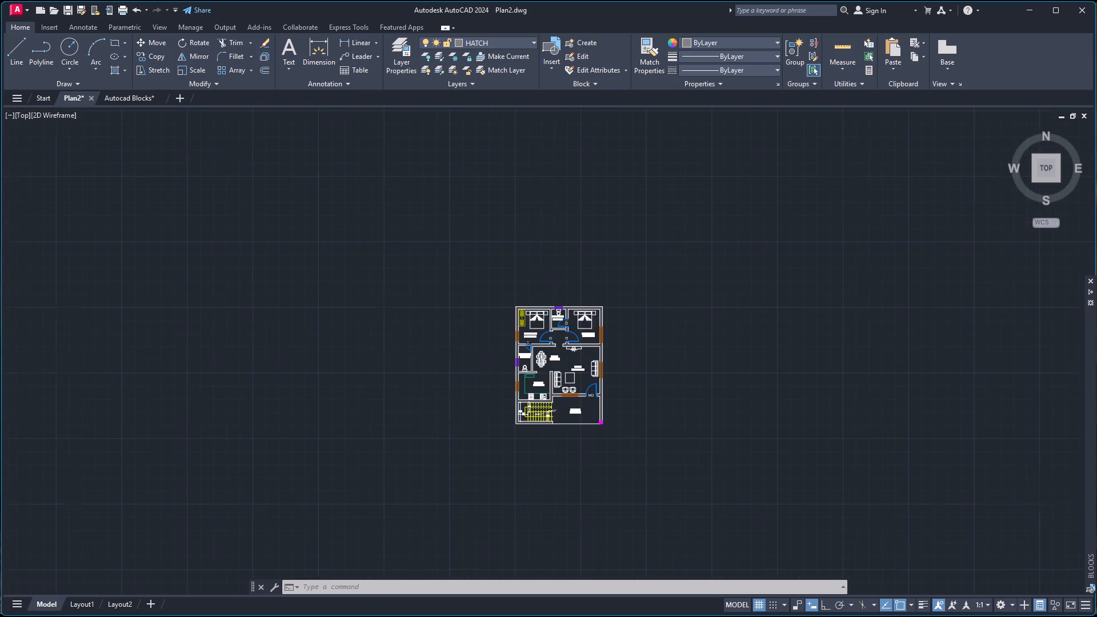
scroll(529, 275, up, 1)
scroll(530, 328, down, 2)
scroll(568, 391, up, 2)
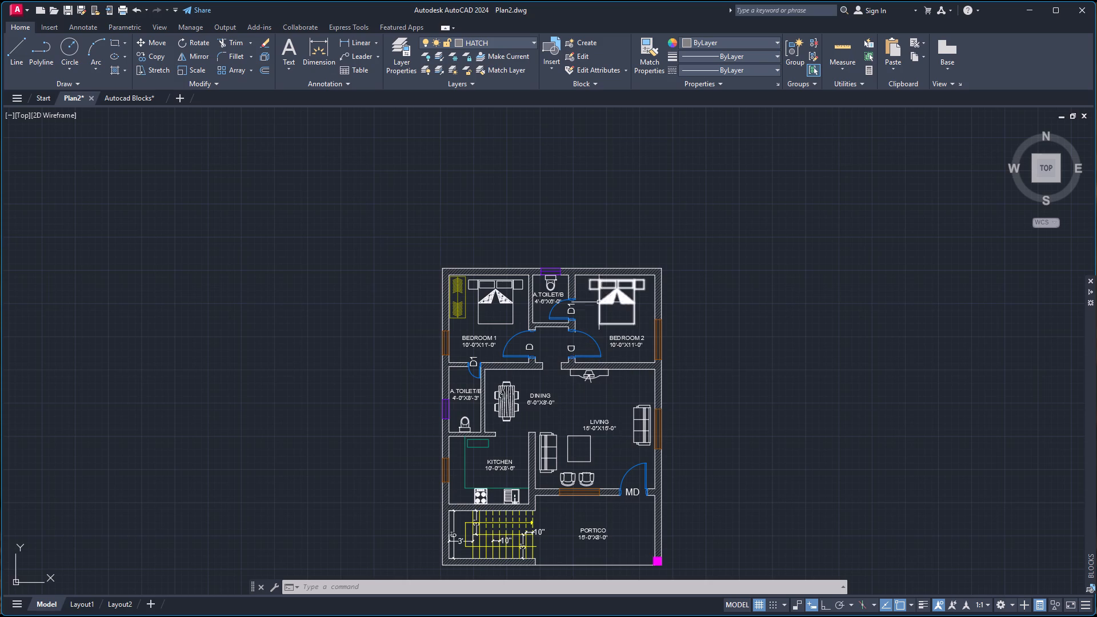
scroll(590, 316, down, 1)
scroll(552, 378, up, 1)
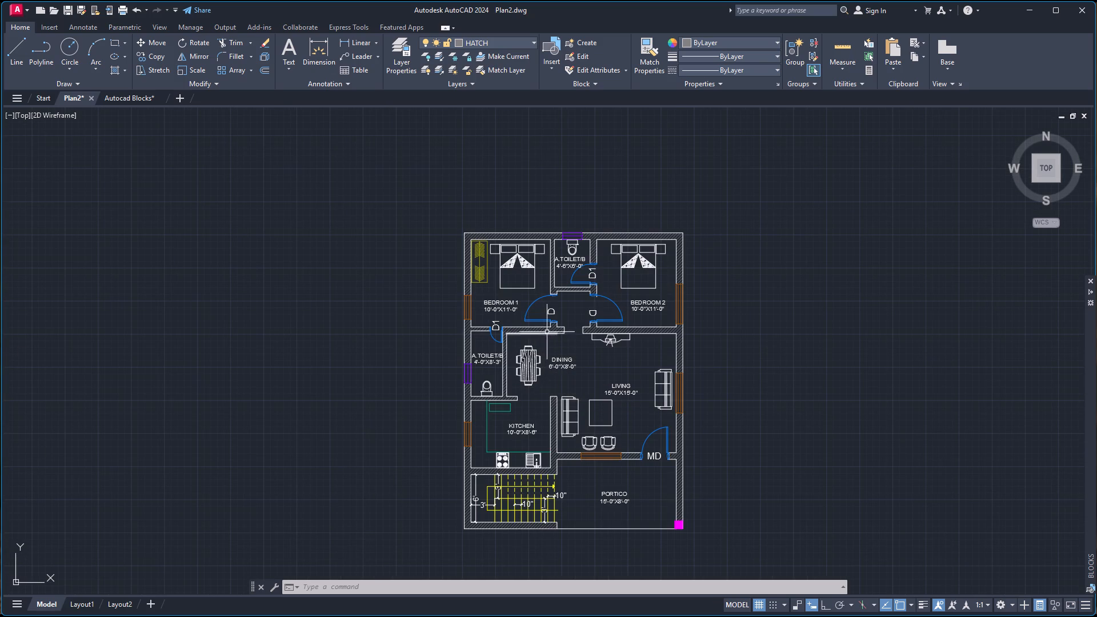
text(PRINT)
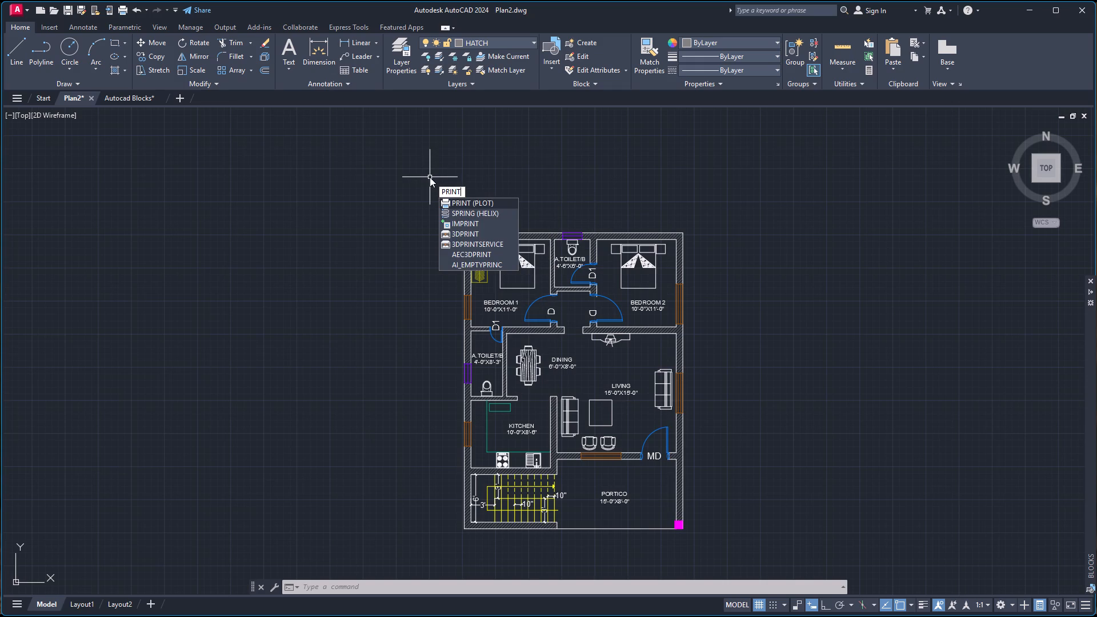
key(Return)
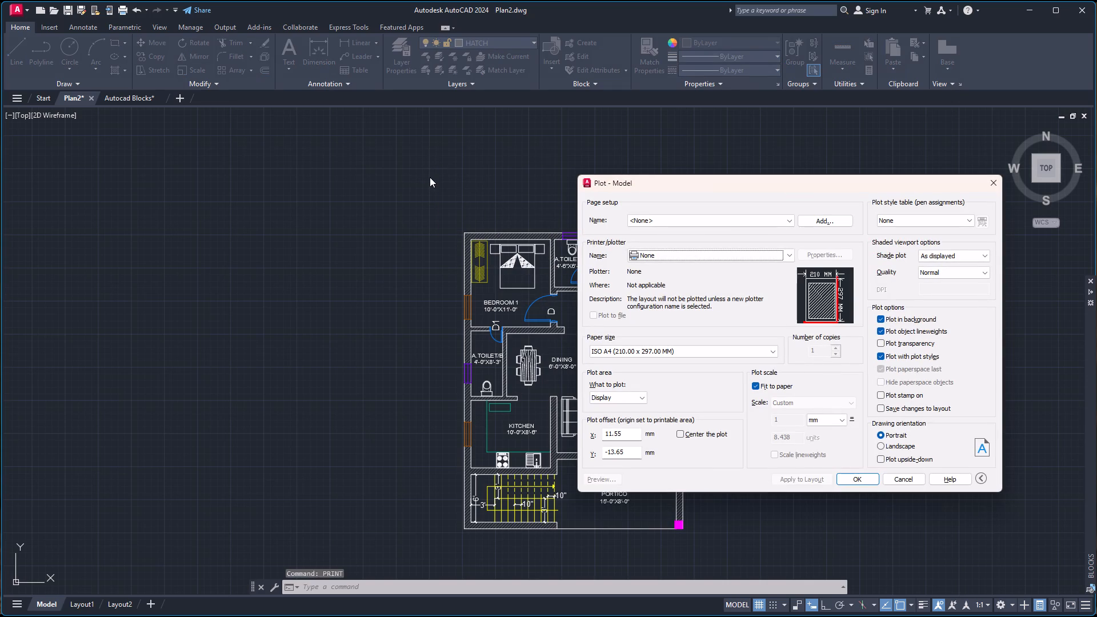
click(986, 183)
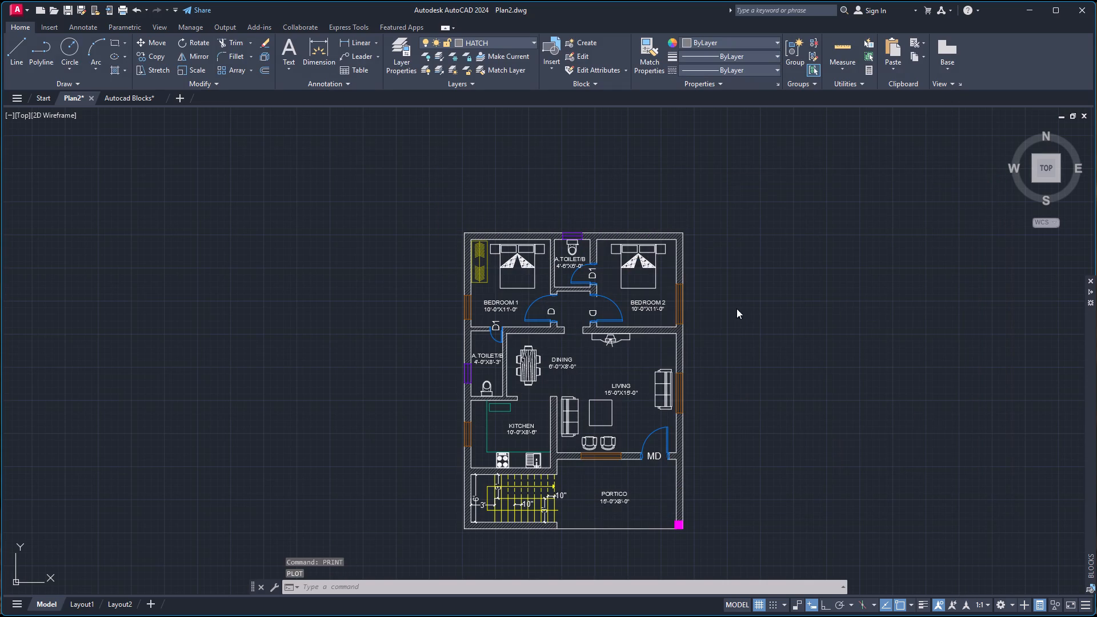
Save the Plan2 drawing.
key(ctrl+s)
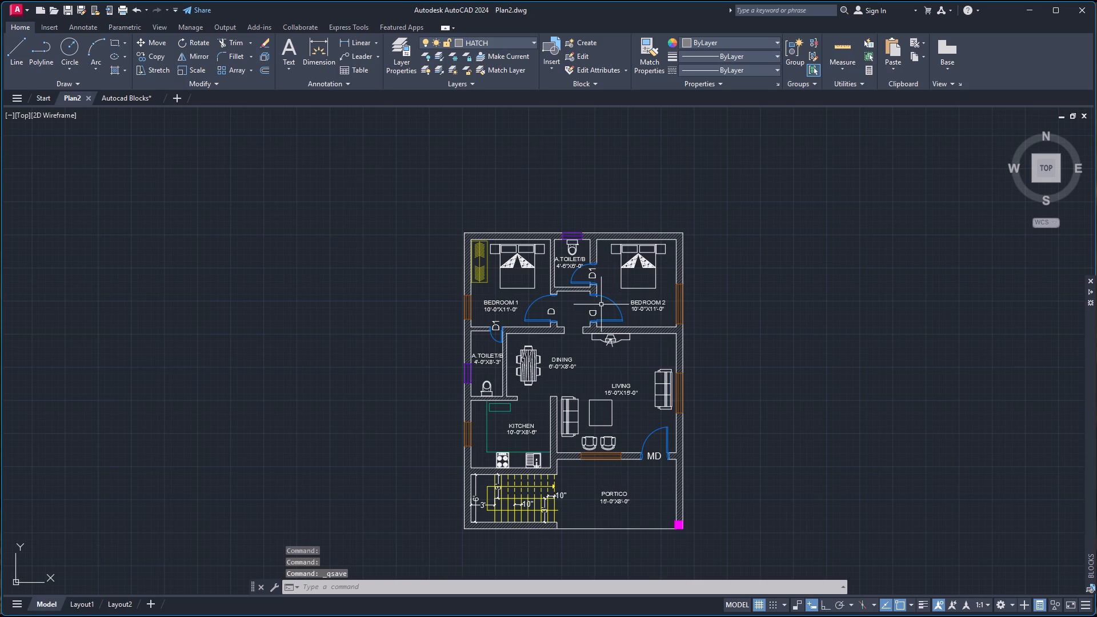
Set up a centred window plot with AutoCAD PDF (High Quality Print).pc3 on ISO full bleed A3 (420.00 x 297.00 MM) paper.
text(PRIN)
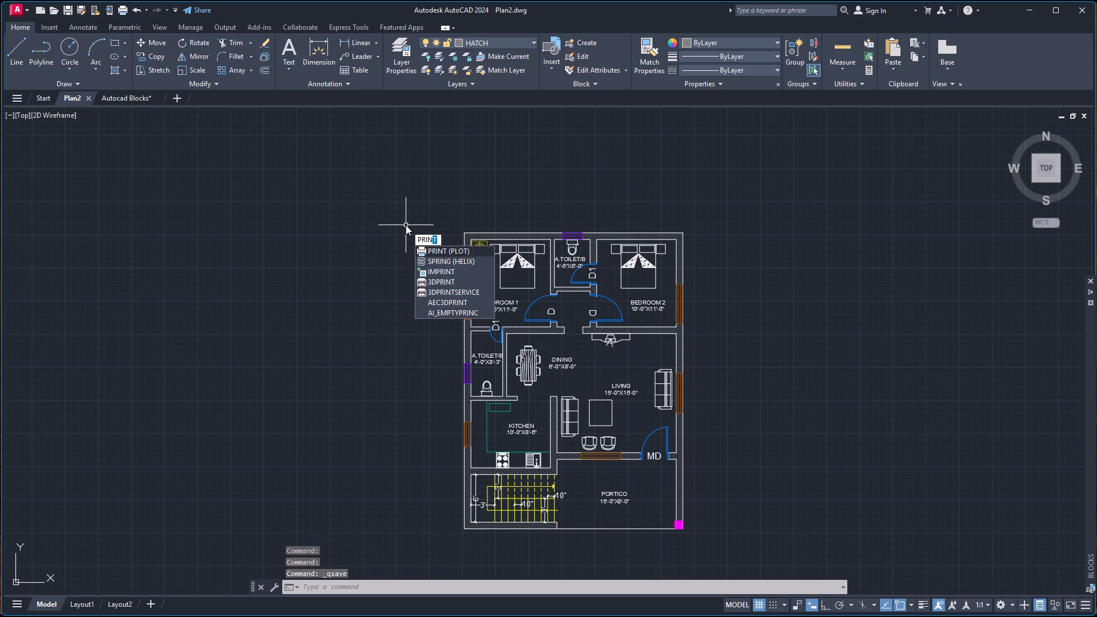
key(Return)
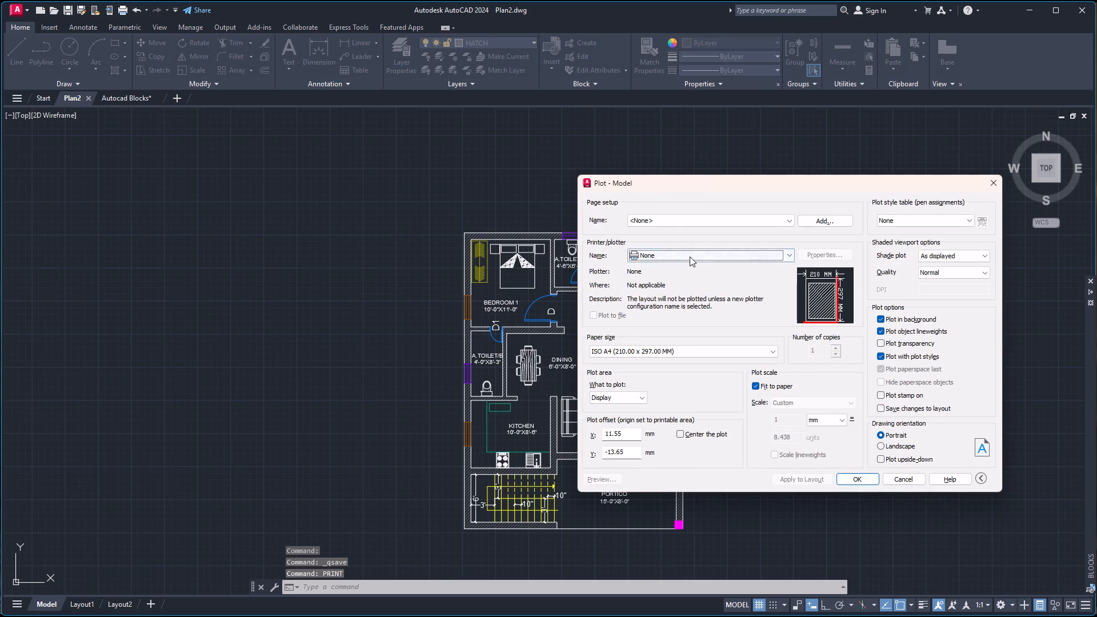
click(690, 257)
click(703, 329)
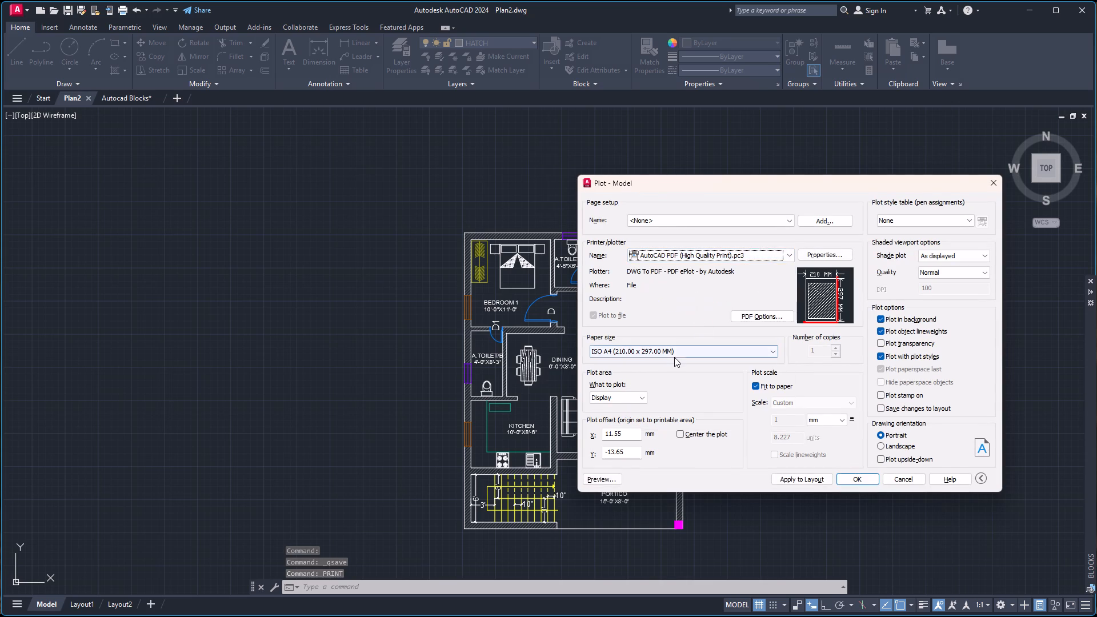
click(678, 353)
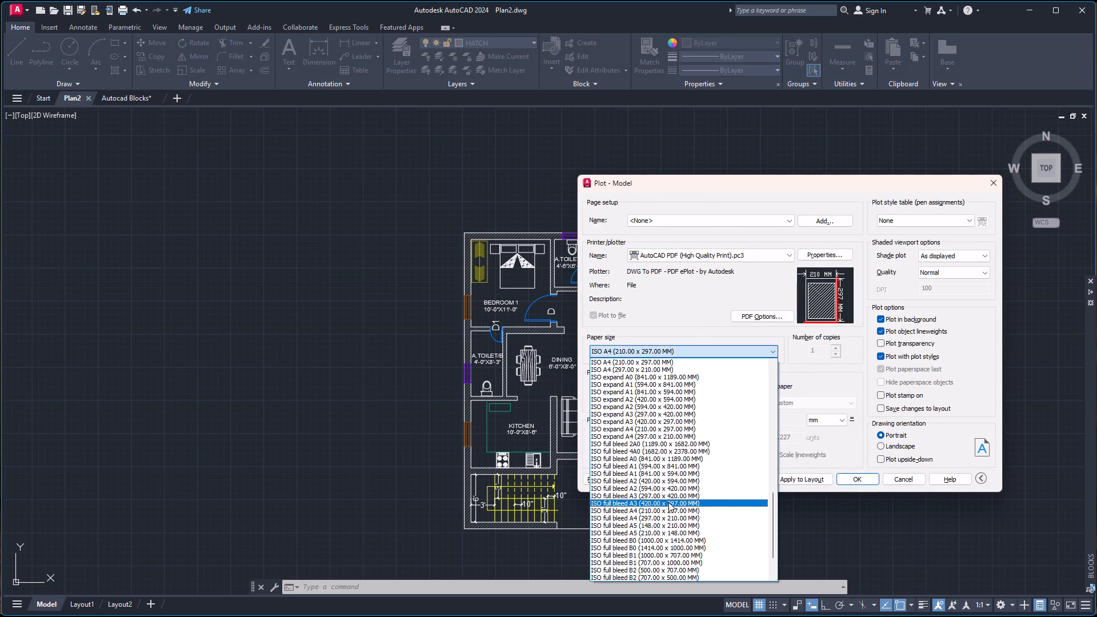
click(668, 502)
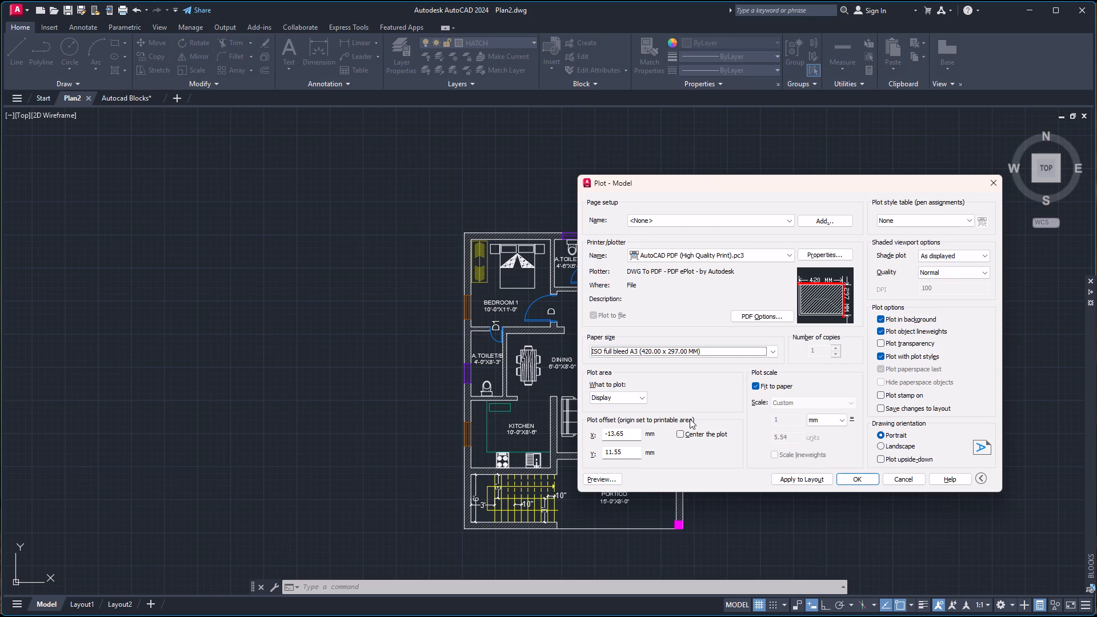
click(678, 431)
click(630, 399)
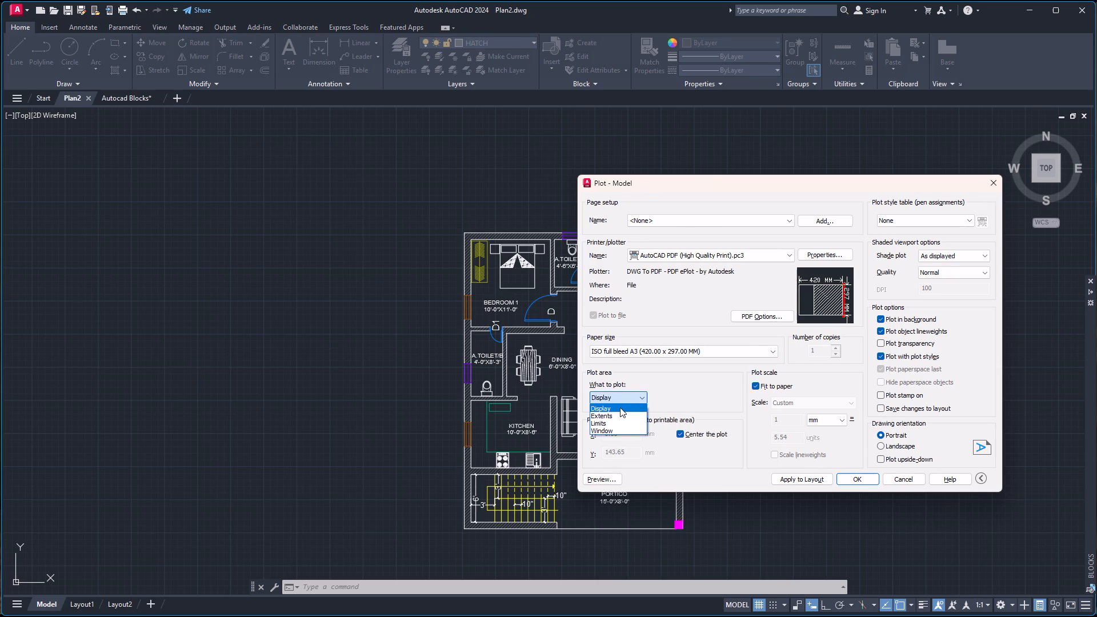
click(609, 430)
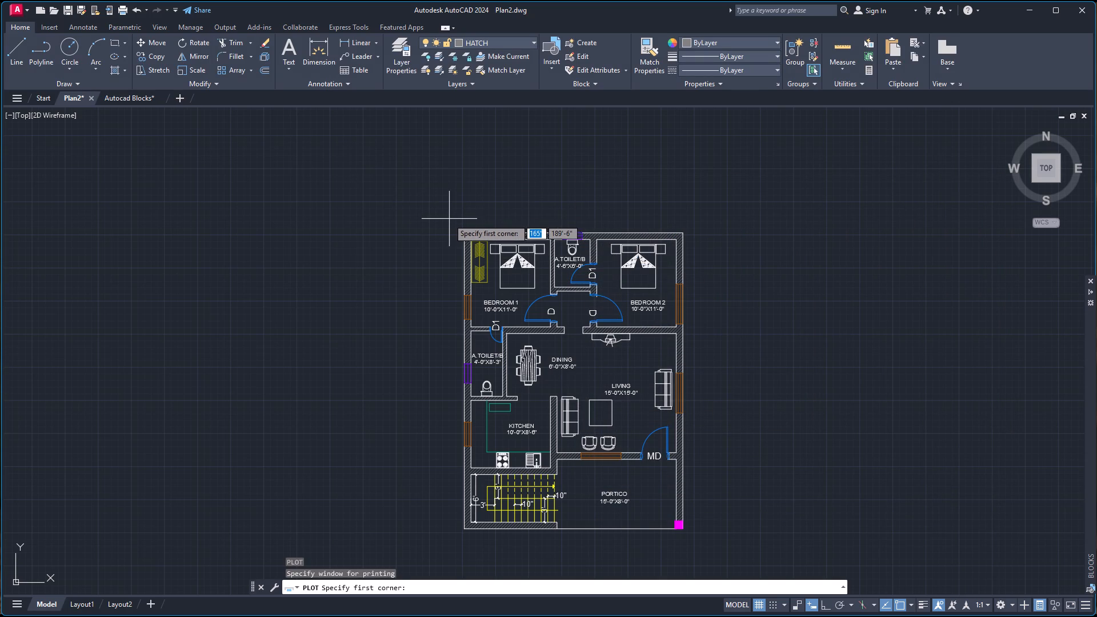
Make layer 0 current and dimension the plan's overall width, placing the dimension line just above the bedroom-side outer wall.
click(321, 52)
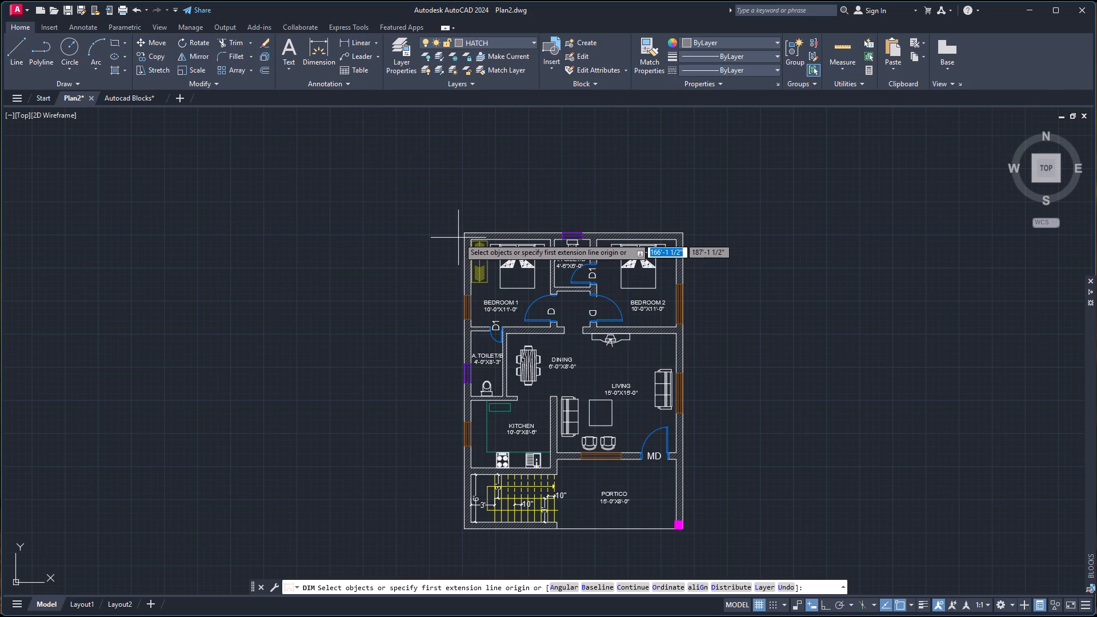
click(464, 233)
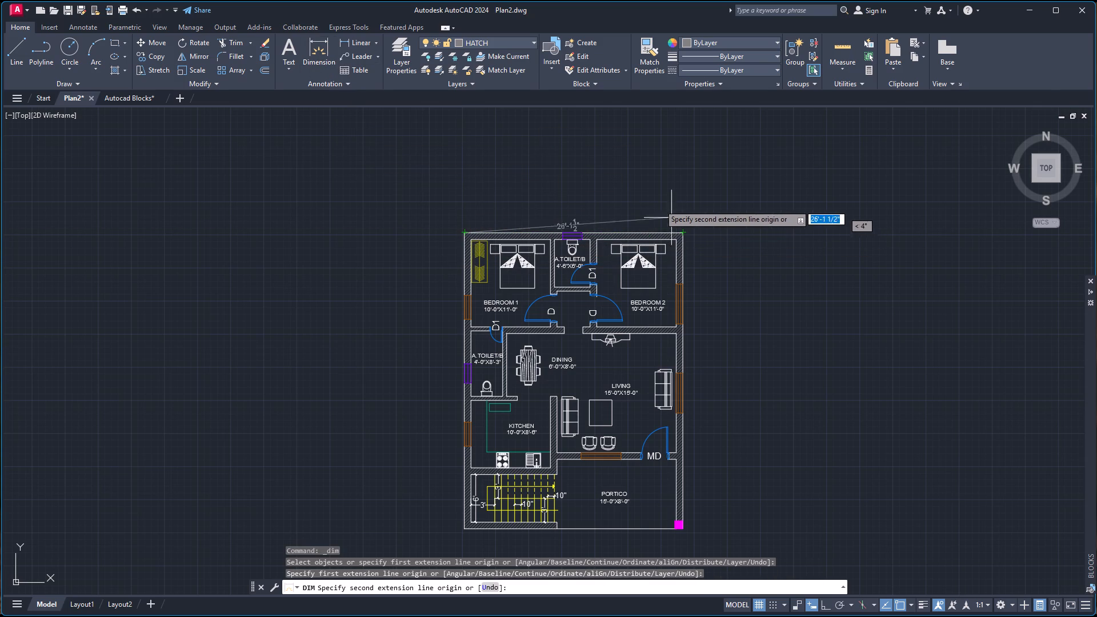
click(489, 39)
click(482, 57)
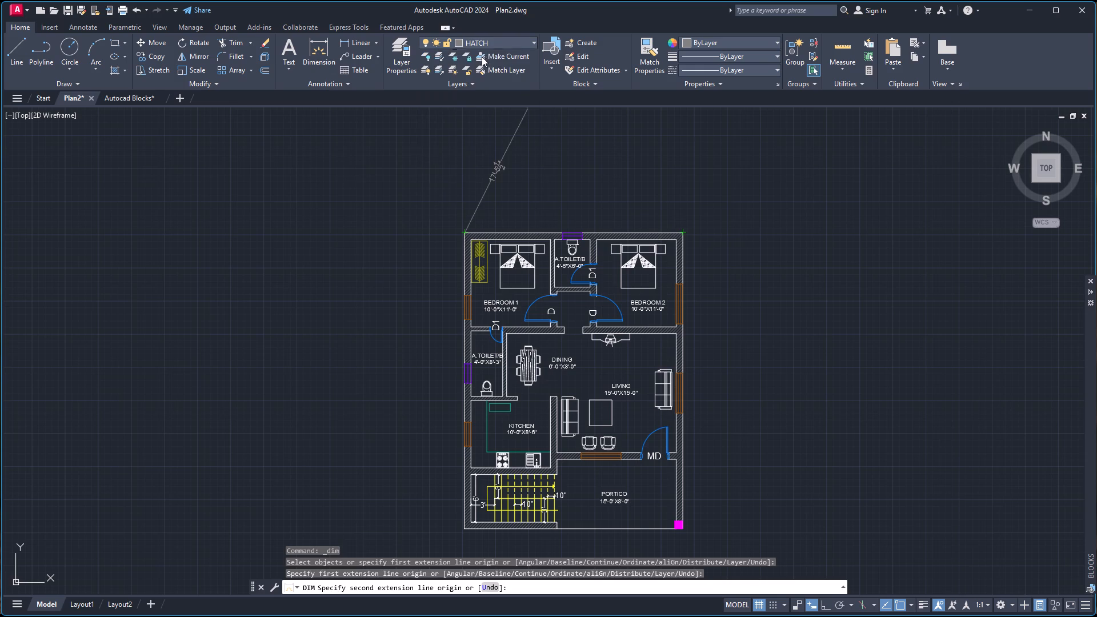
click(325, 51)
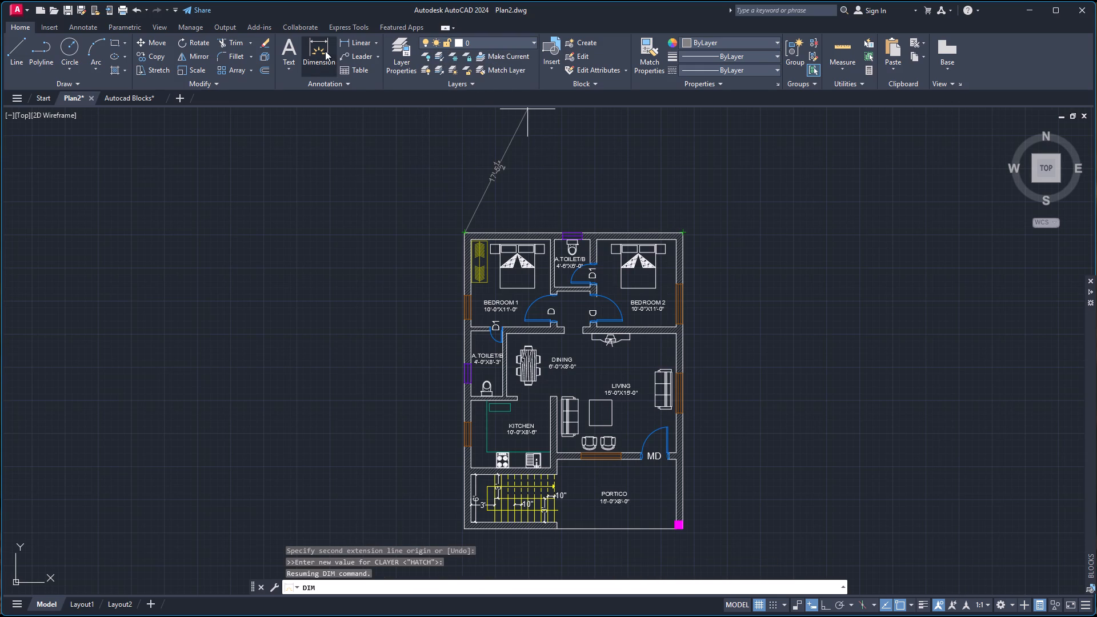
click(319, 47)
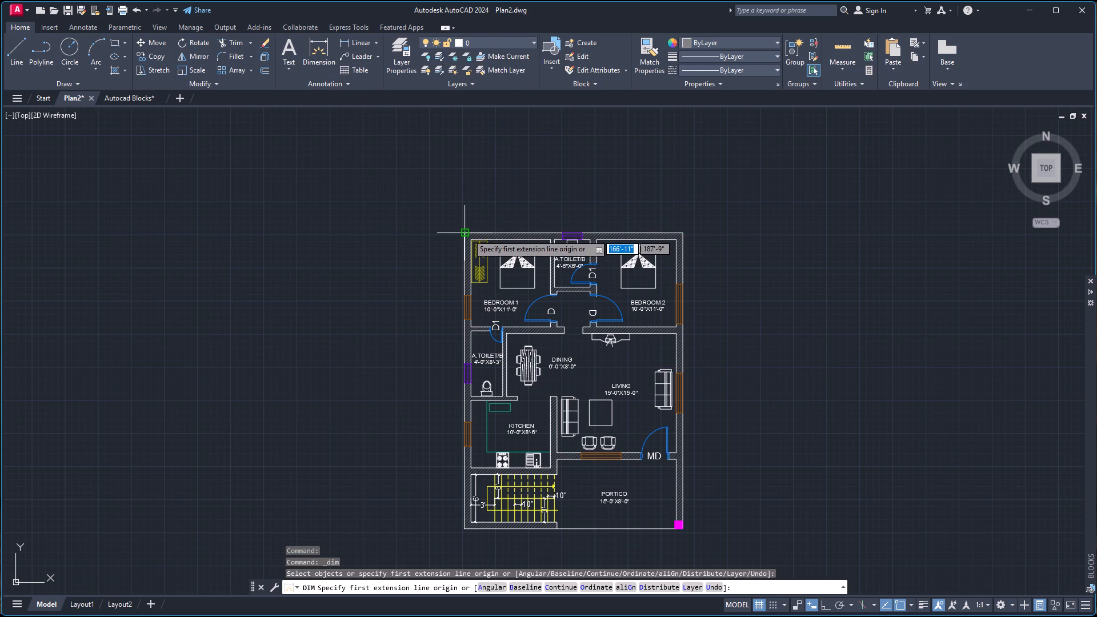
click(467, 234)
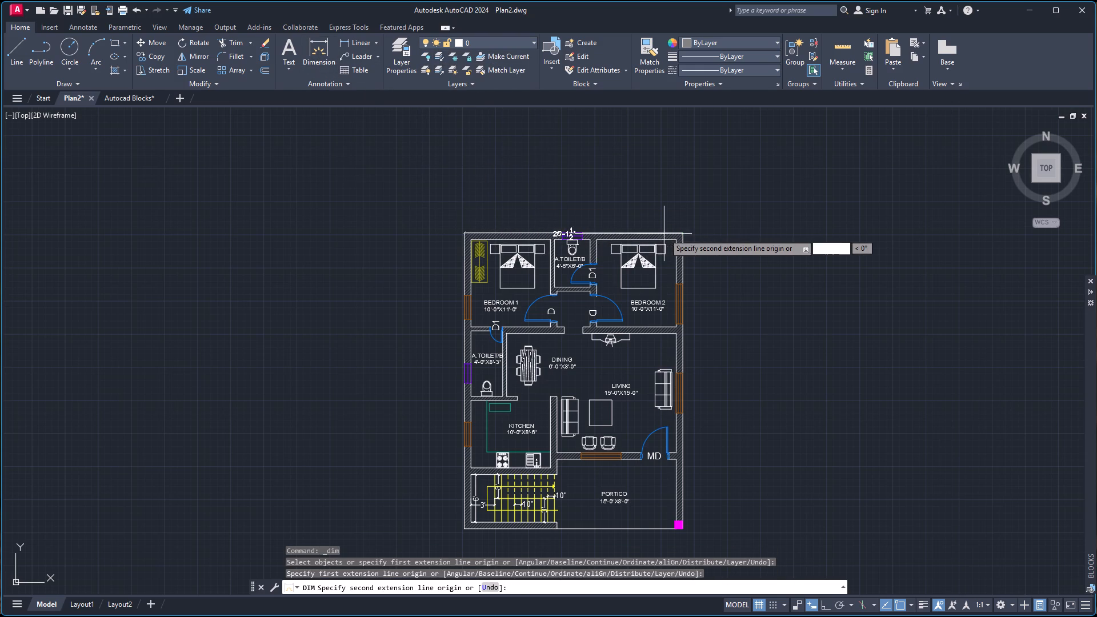
click(682, 234)
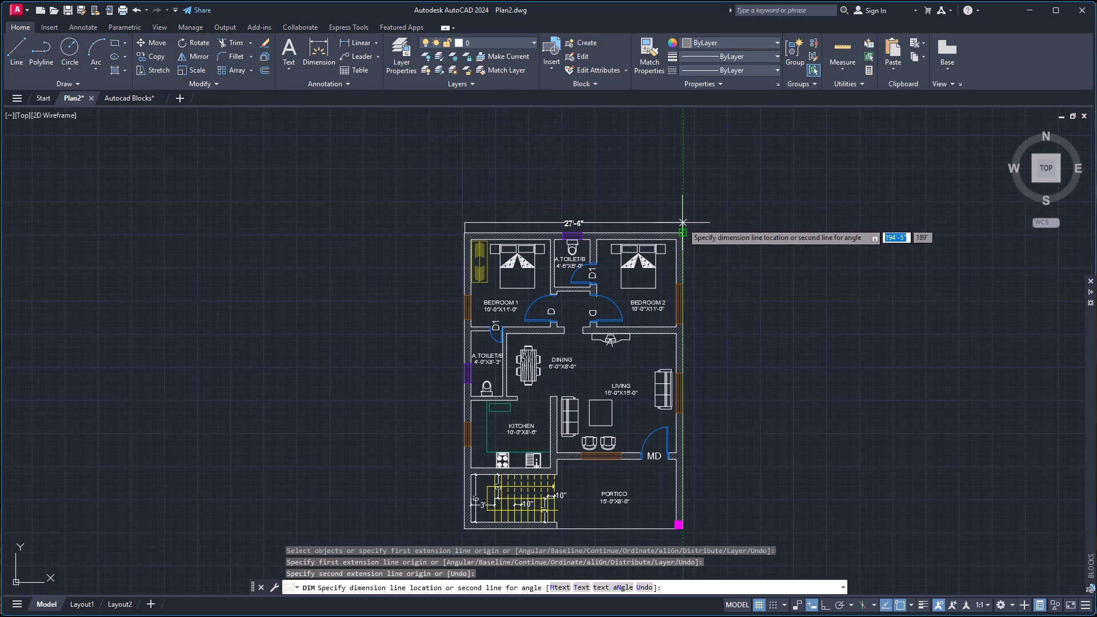
click(683, 219)
Dimension the plan's overall depth along the outer wall beside Bedroom 1, the kitchen and the stairs, placing the line just outside it.
click(317, 50)
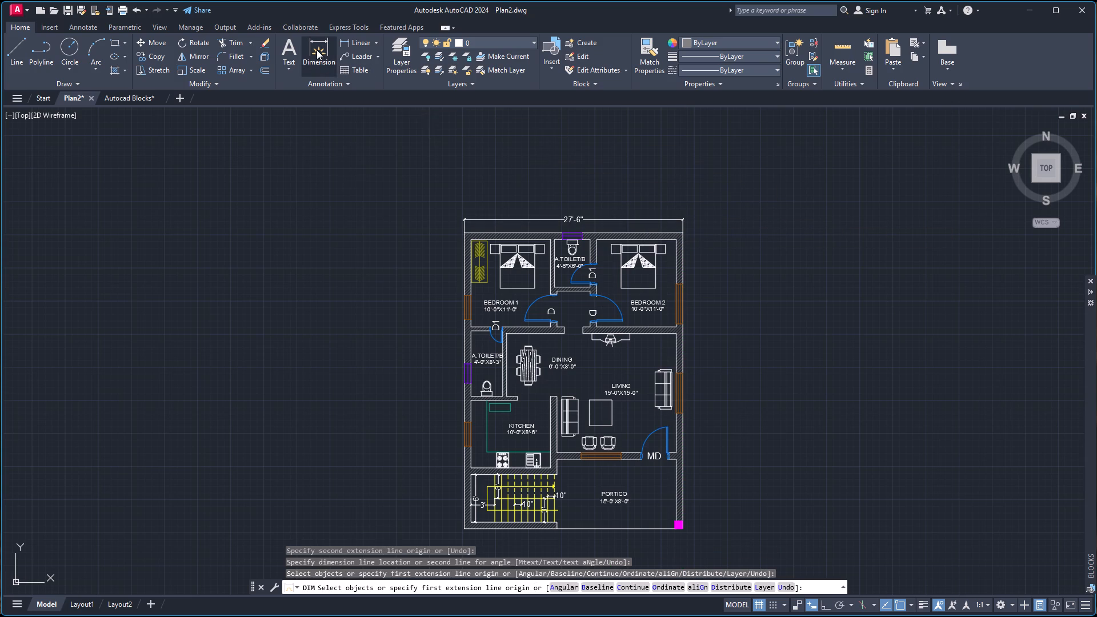
click(463, 233)
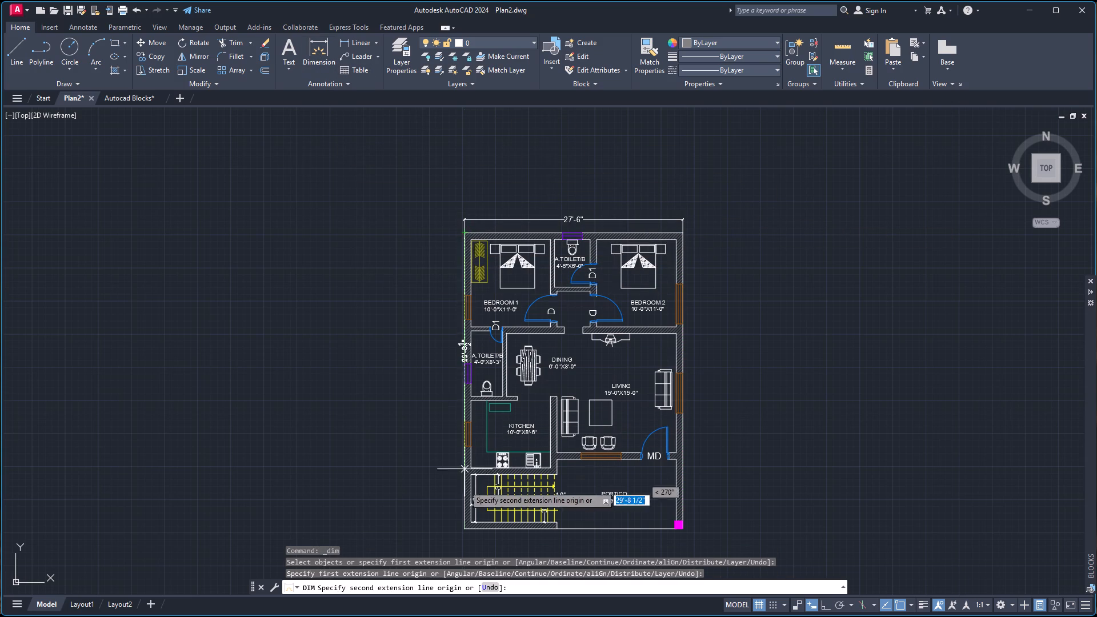
click(466, 528)
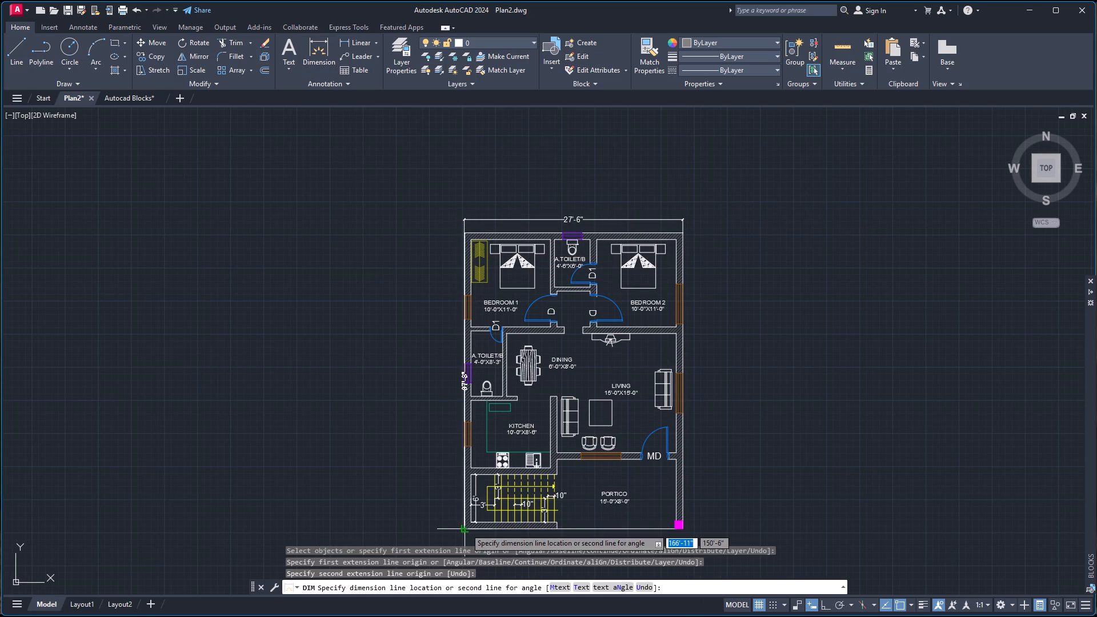
click(455, 527)
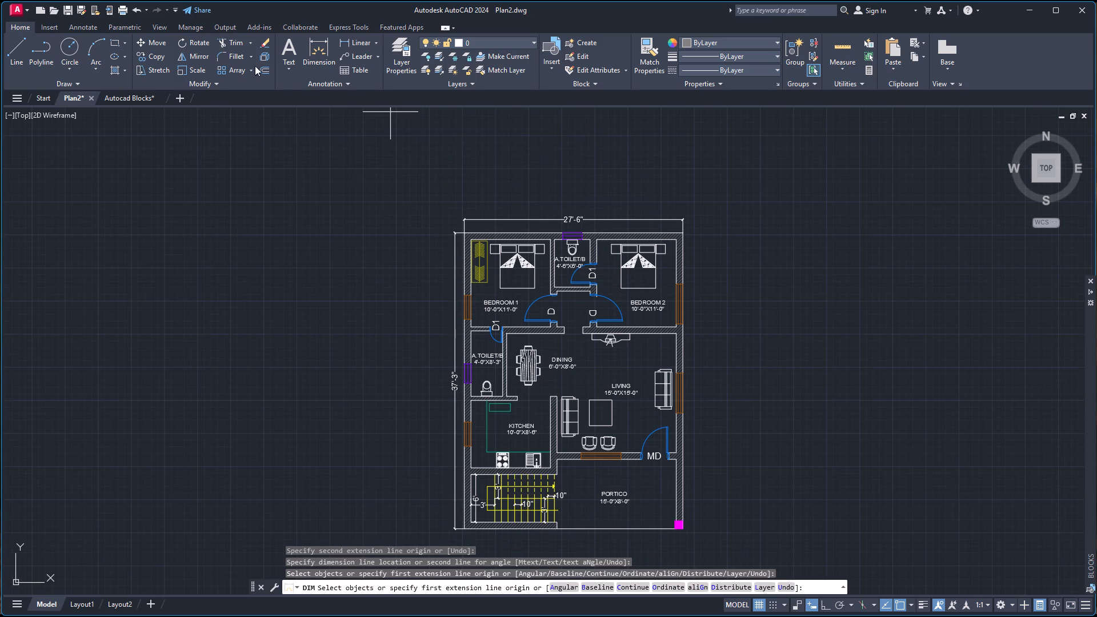
key(Escape)
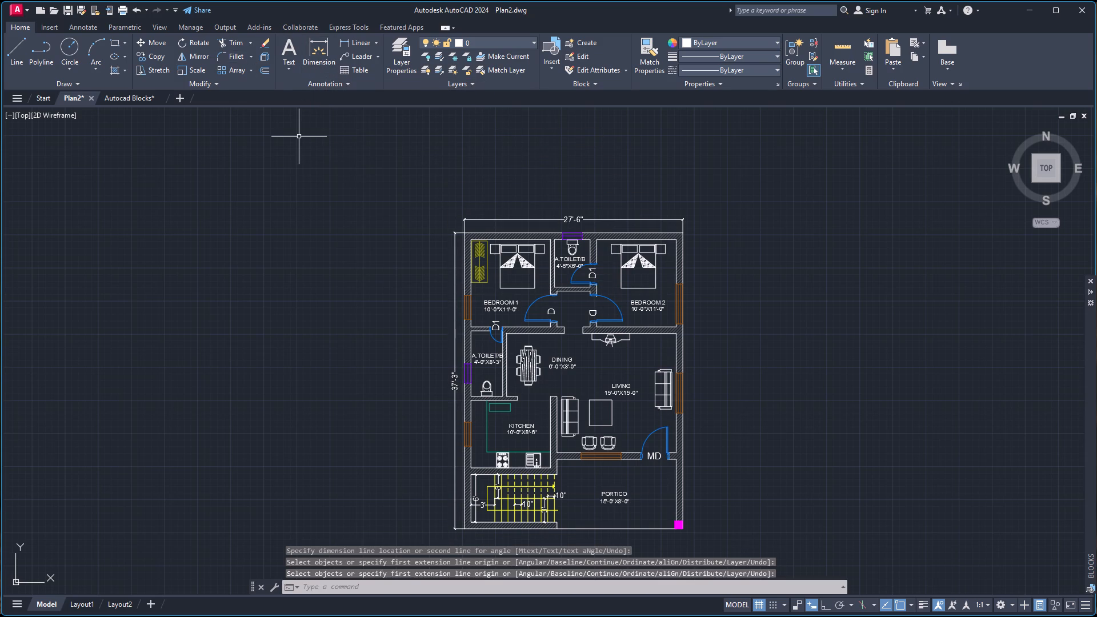
Set up a centred plot in inches with plot transparency enabled and the monochrome.ctb plot style table.
text(PRINT)
key(Return)
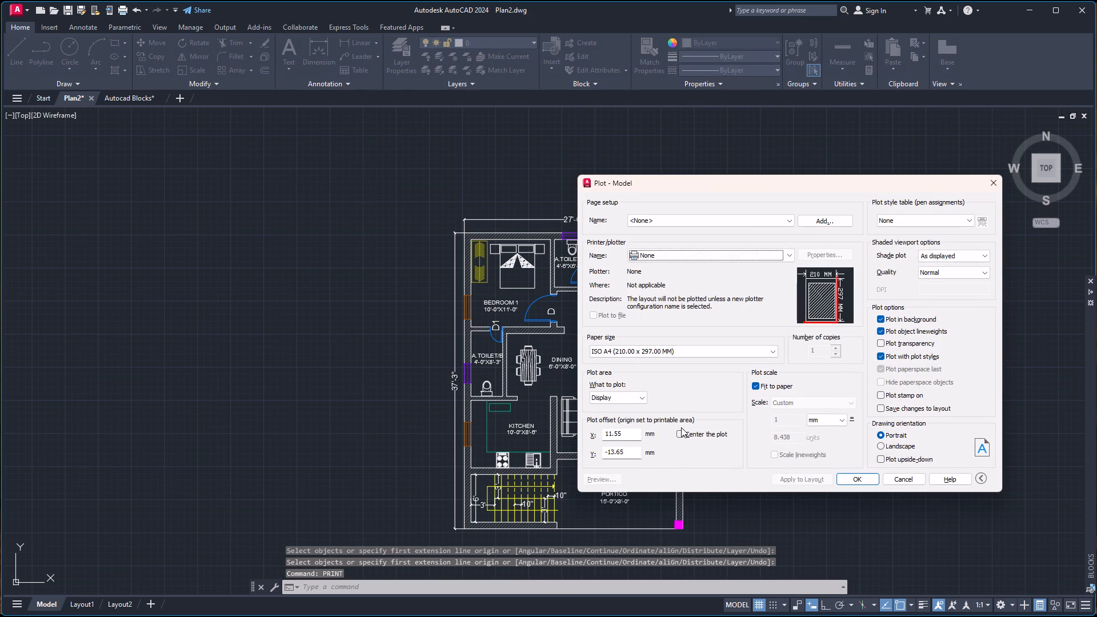
click(679, 433)
click(822, 419)
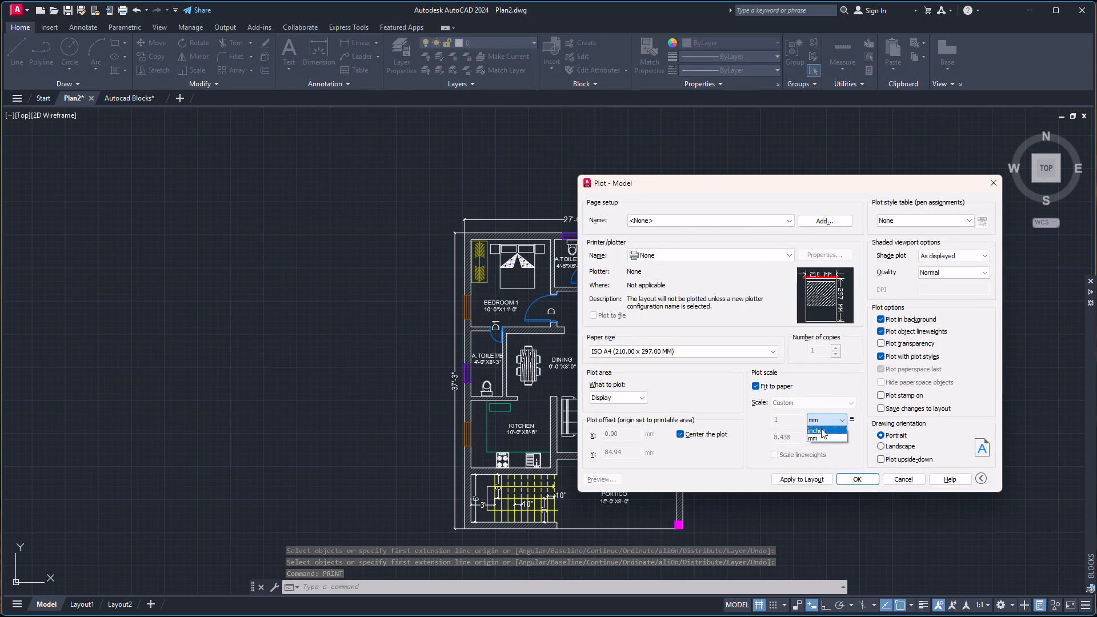
click(821, 429)
click(882, 343)
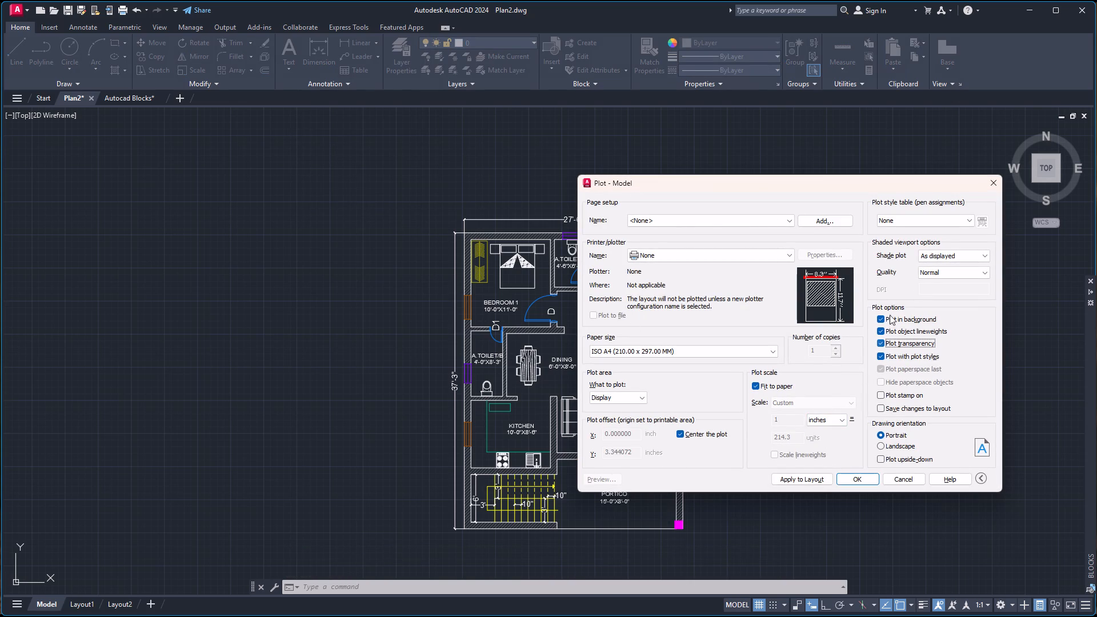
click(907, 218)
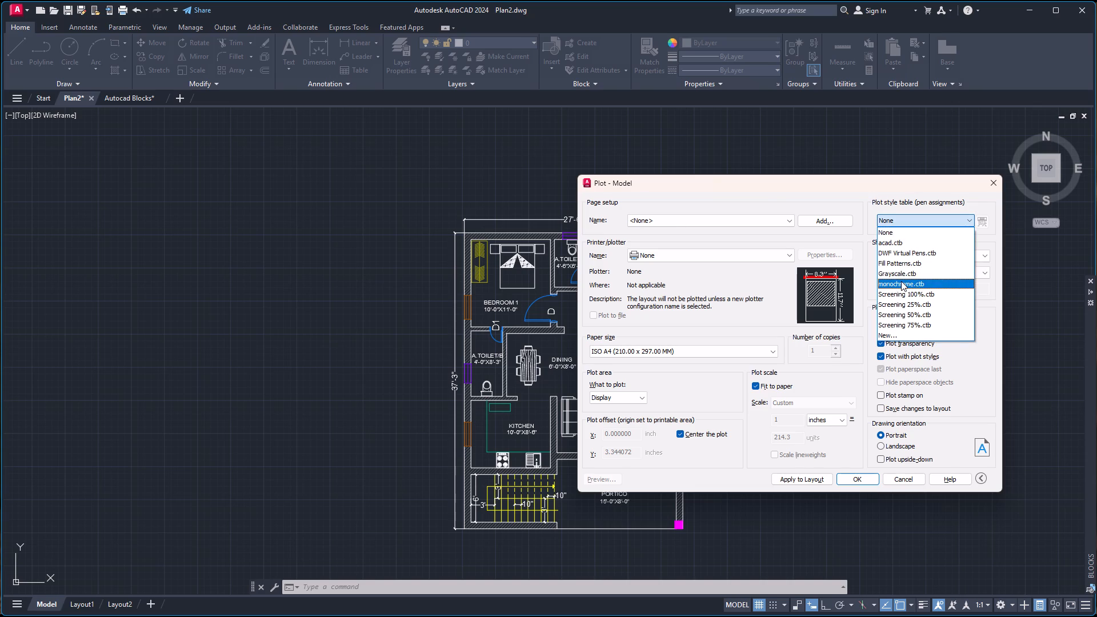
click(901, 281)
click(814, 360)
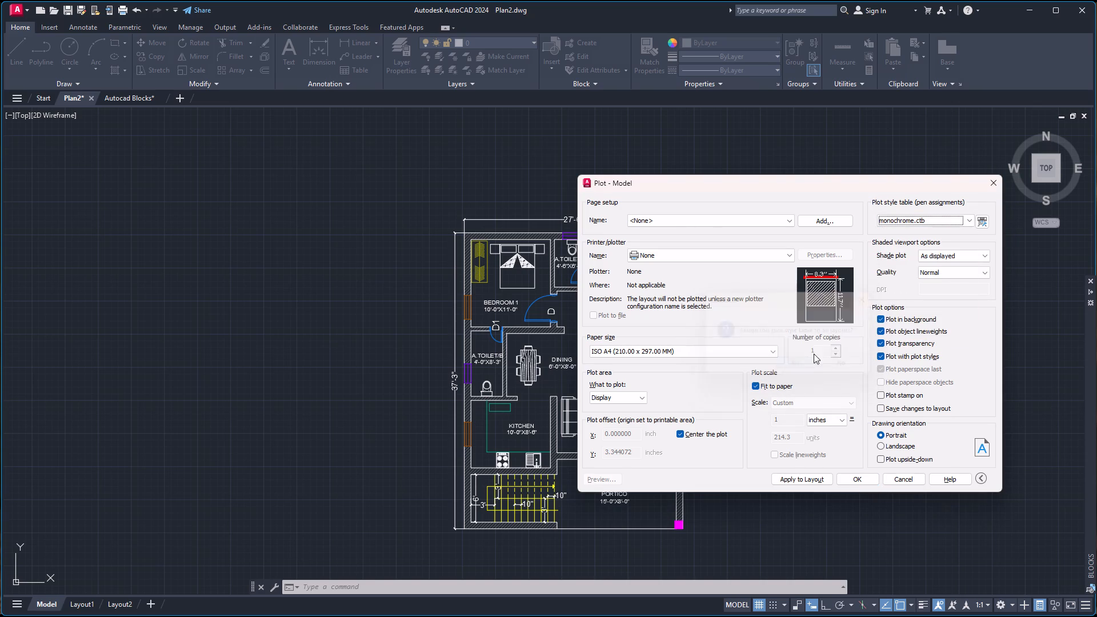
Set the plot area to a window enclosing the whole floor plan with its overall dimensions, and apply the settings to the layout.
click(634, 396)
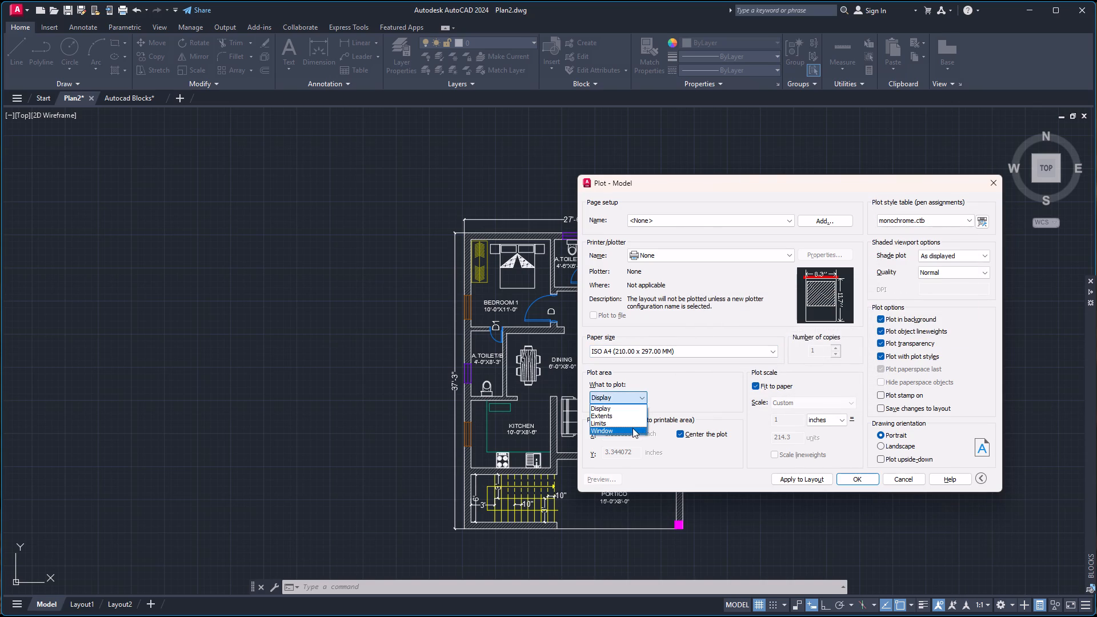
click(631, 428)
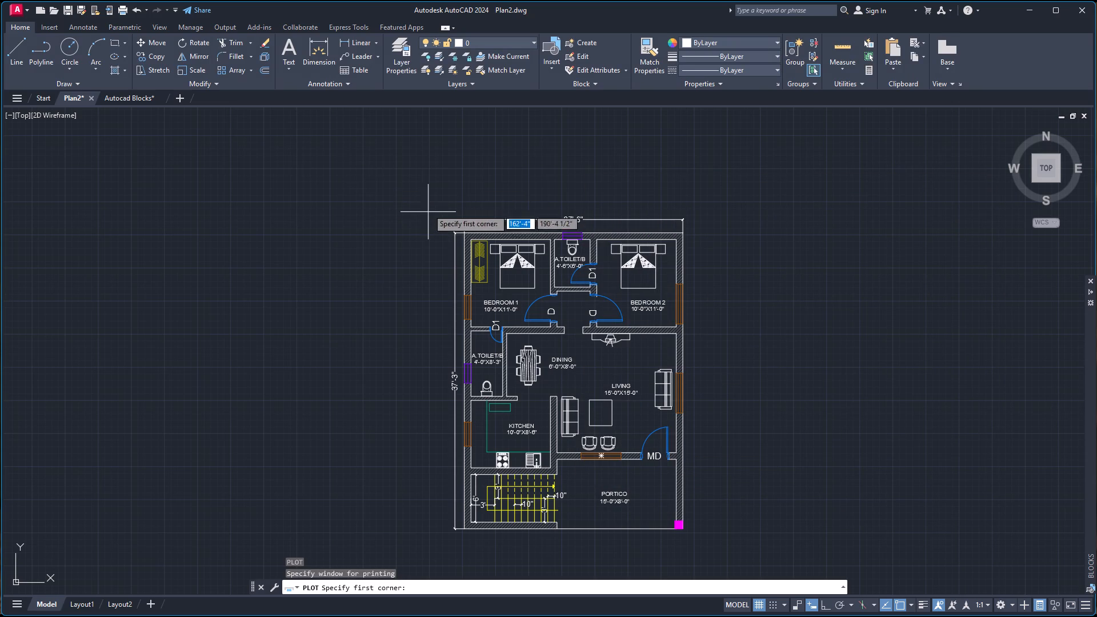
click(426, 199)
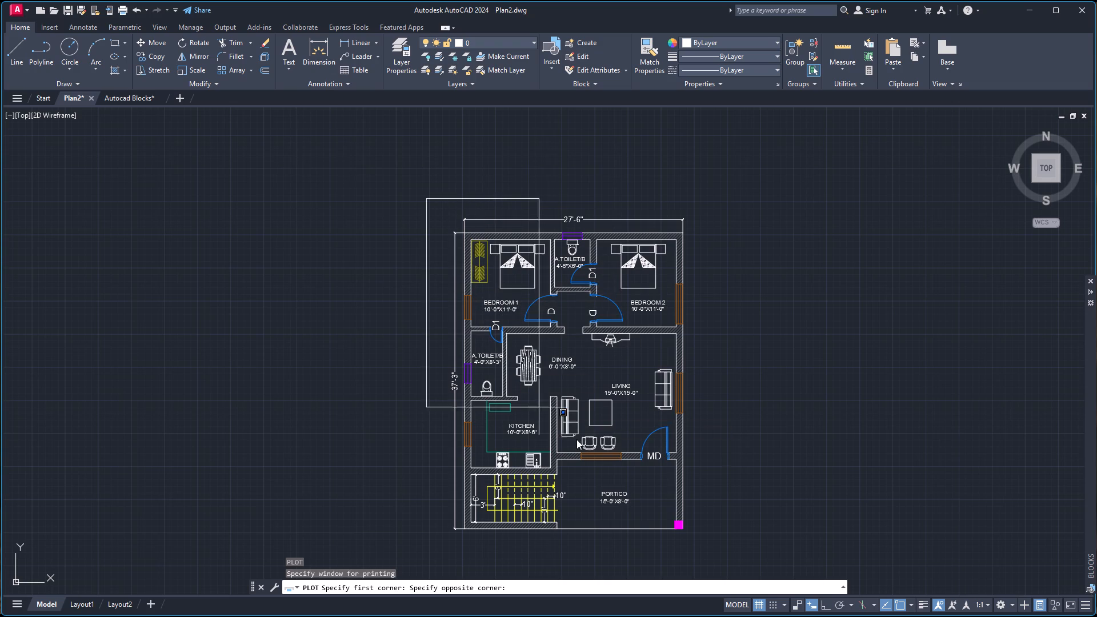
click(711, 554)
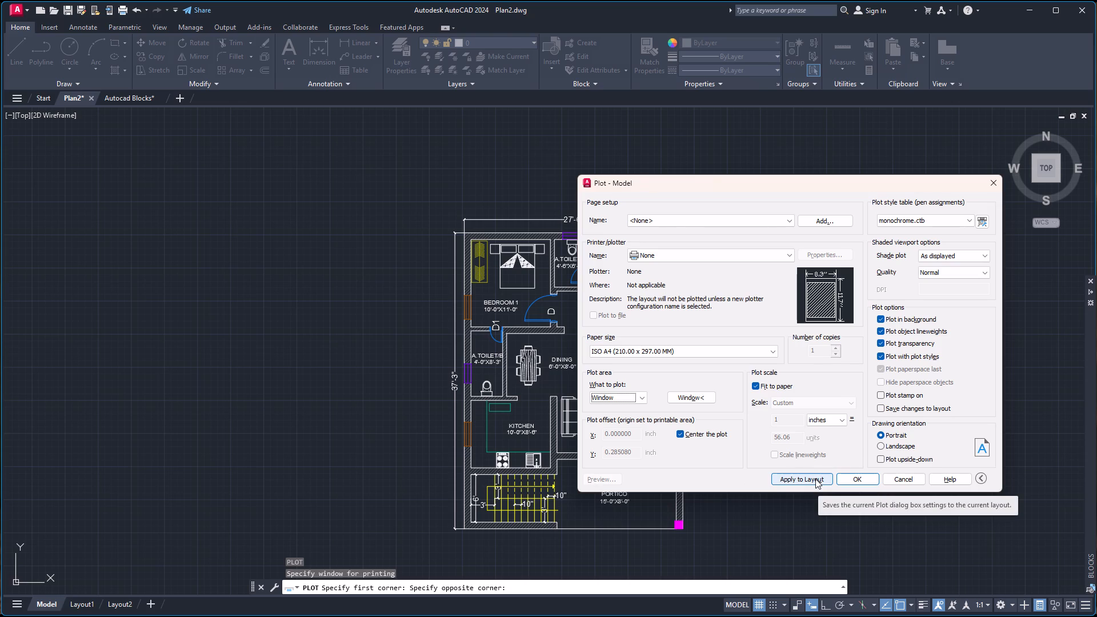
click(815, 479)
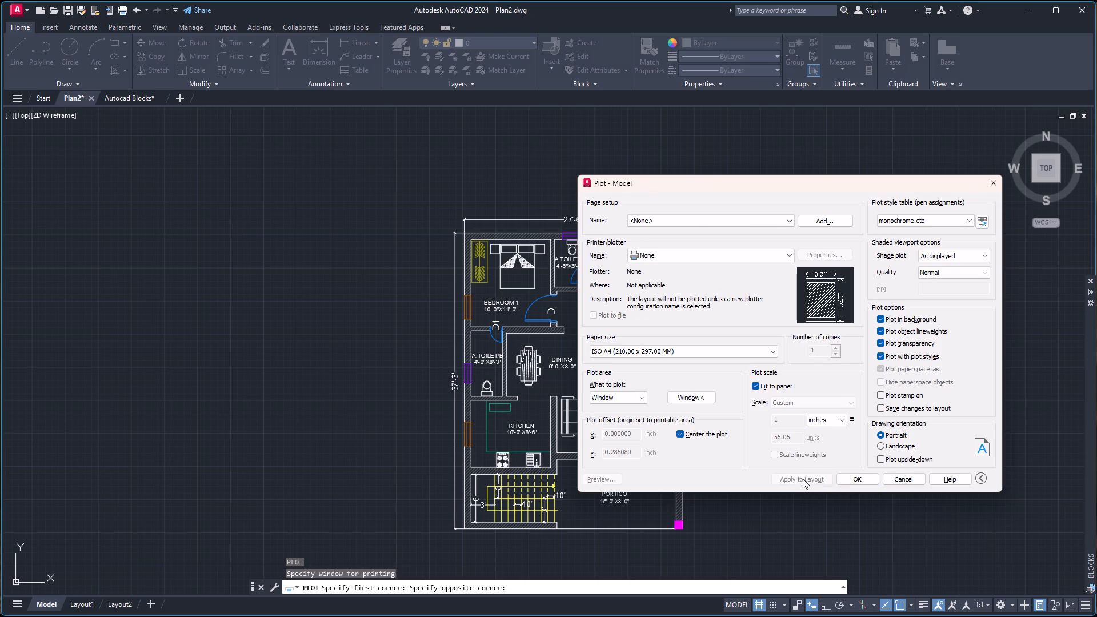
click(603, 480)
Set the plotter to AutoCAD PDF (High Quality Print).pc3, ISO full bleed A3 (420.00 x 297.00 MM) paper and inches, applying it to the layout.
click(713, 255)
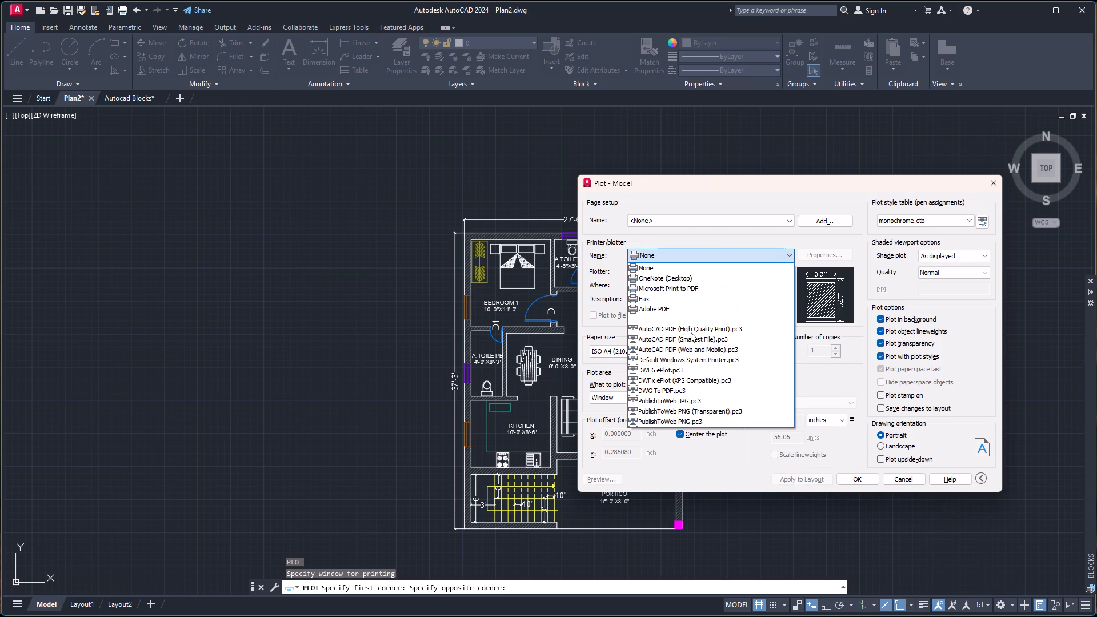
click(706, 328)
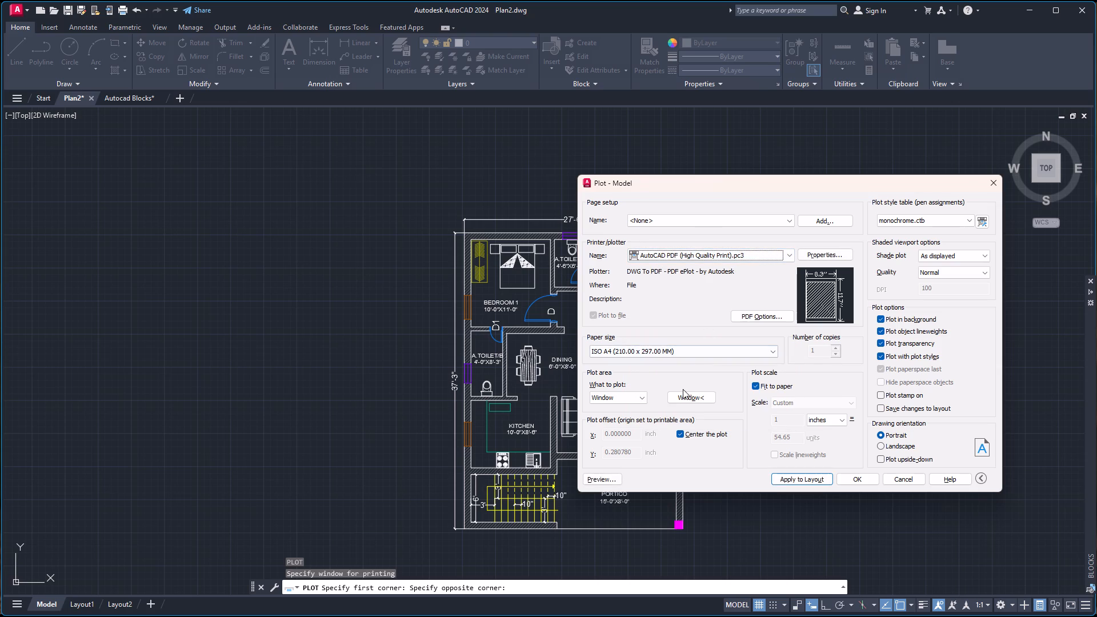
click(720, 353)
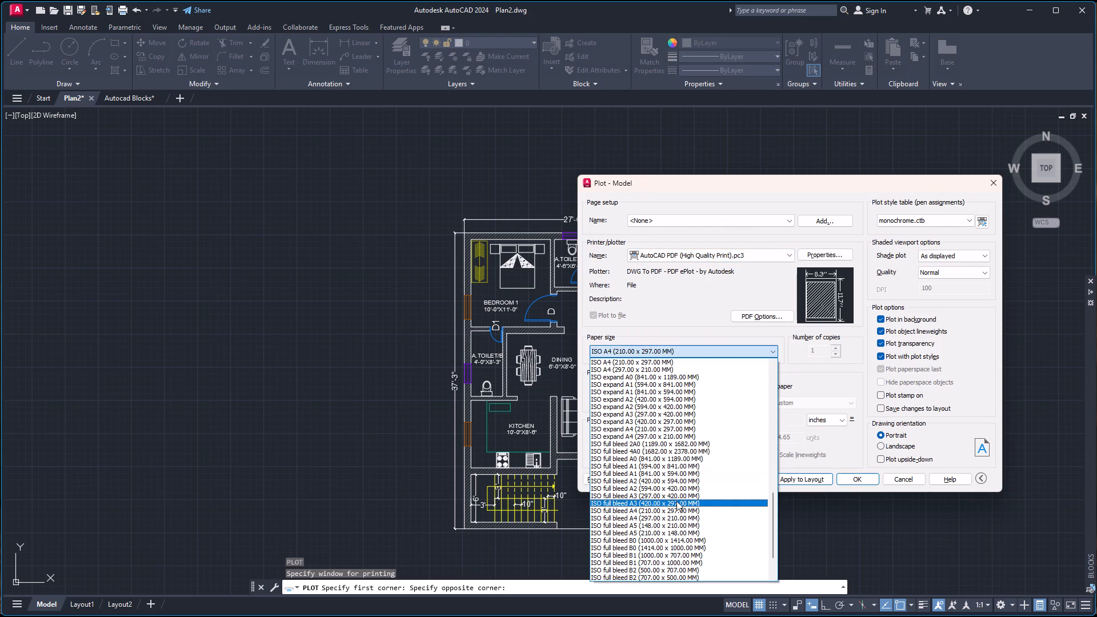
click(676, 502)
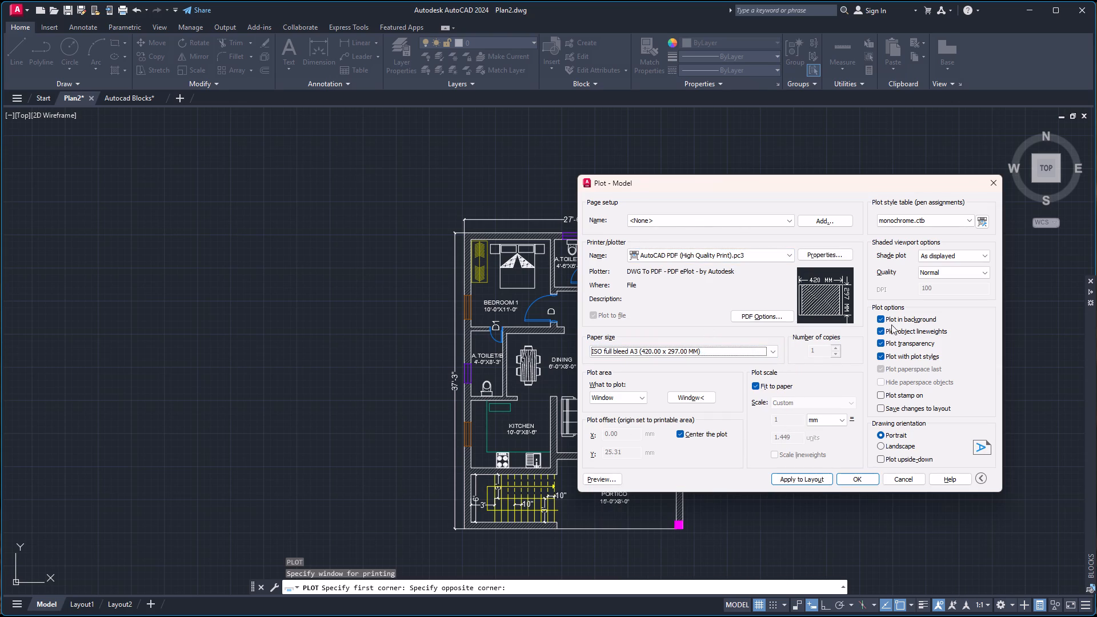
click(827, 419)
click(823, 428)
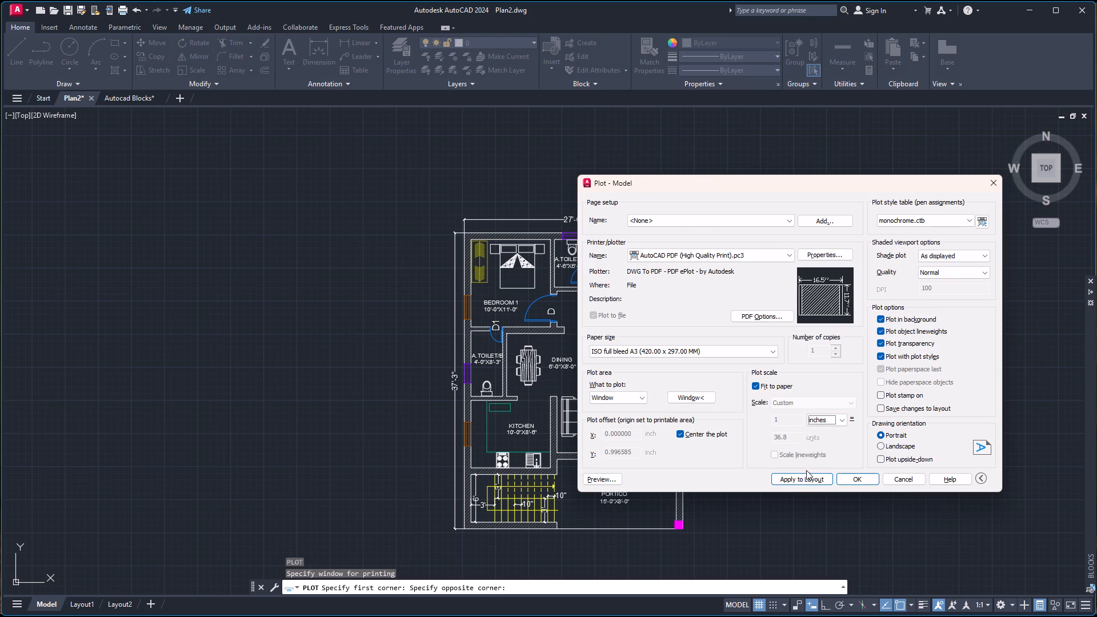
click(805, 478)
Preview the plot to check the floor plan's placement and monochrome appearance on the sheet.
click(609, 476)
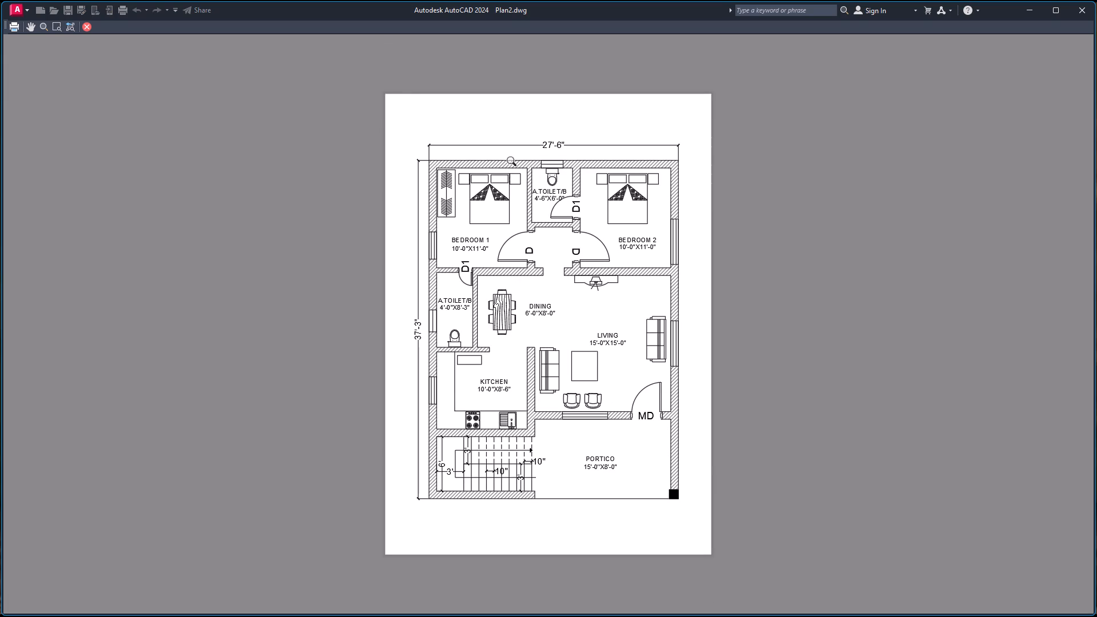
click(87, 28)
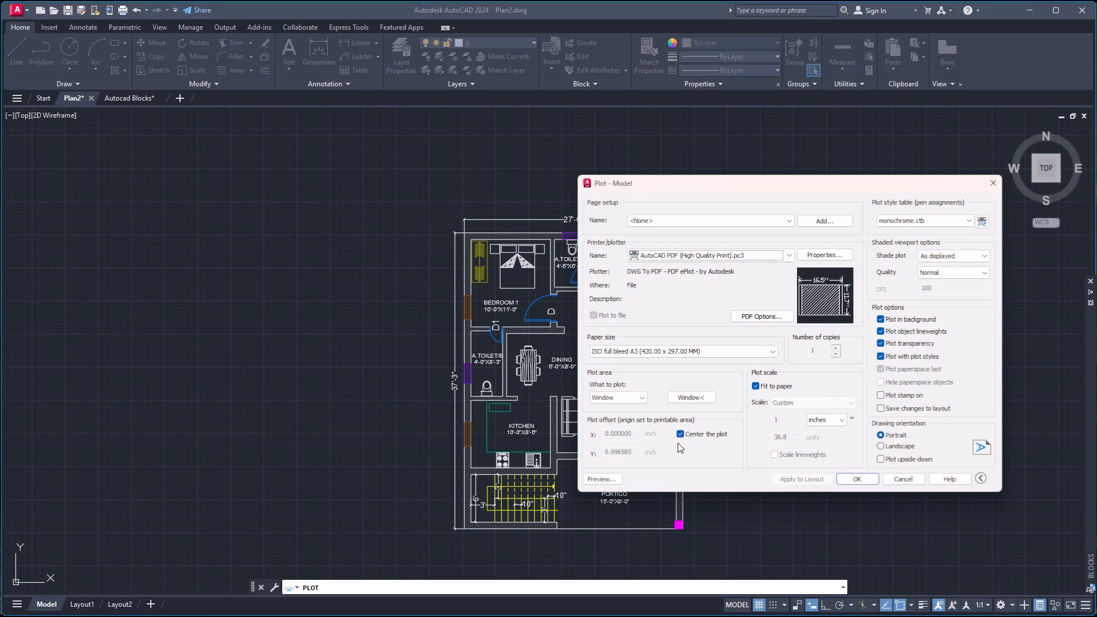
Start the plot output and choose New folder (4) inside FUJI Files on LocalDisk (D:) as the destination for the PDF.
click(866, 479)
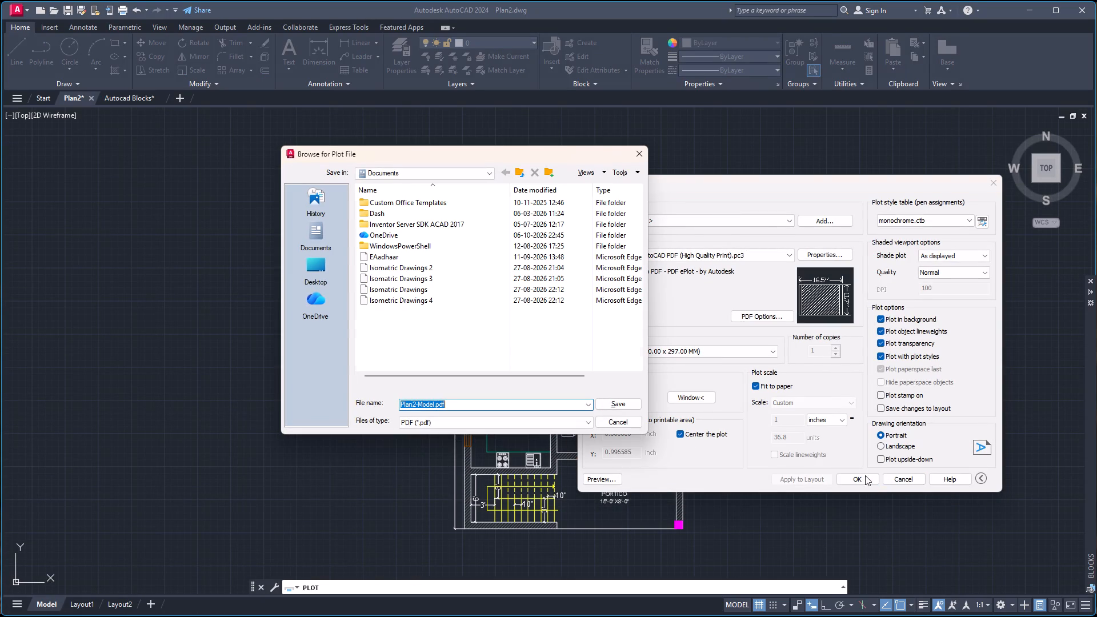
click(312, 270)
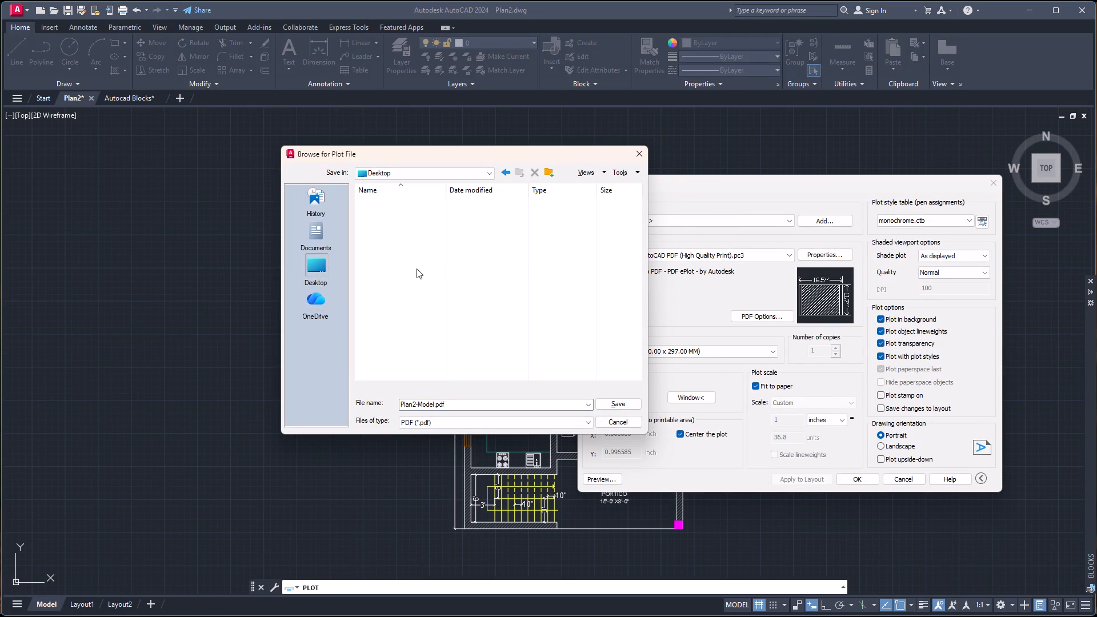
double_click(394, 361)
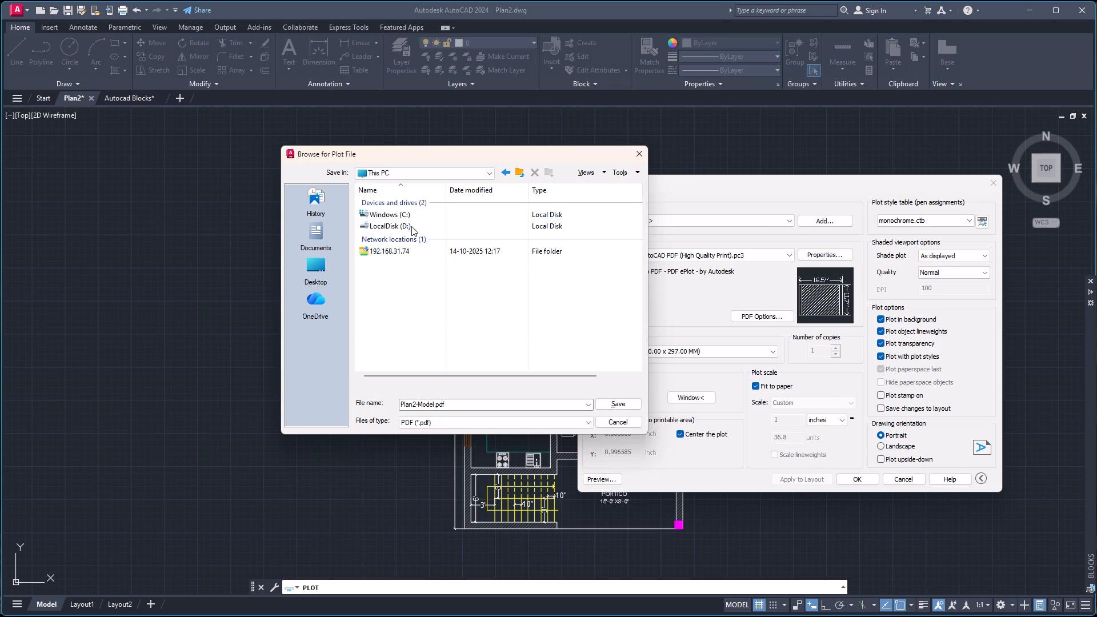
double_click(415, 226)
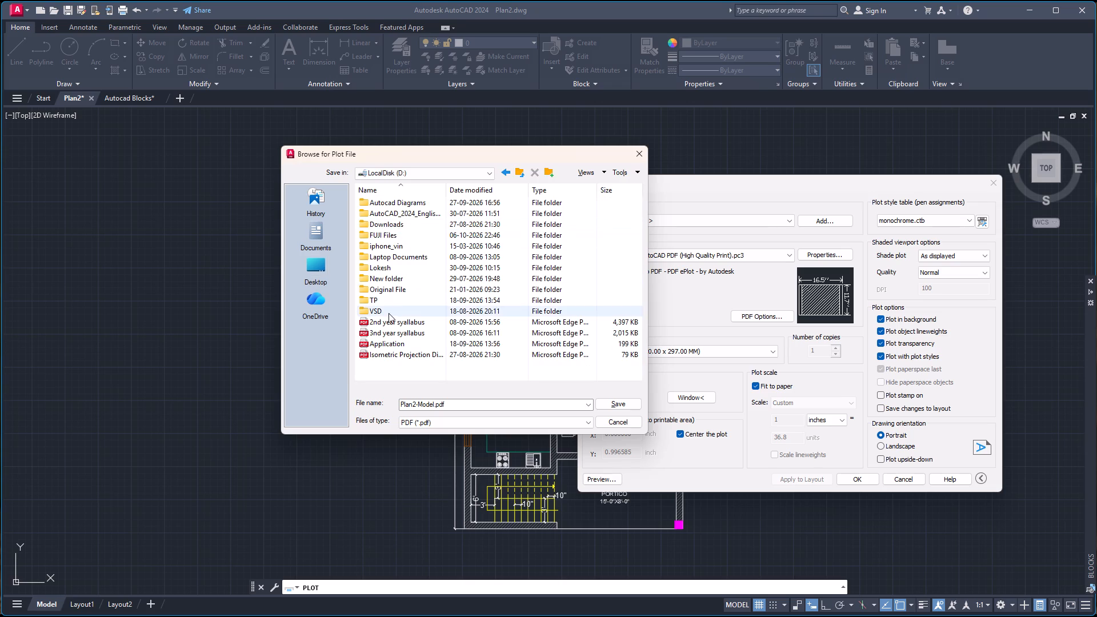
double_click(413, 233)
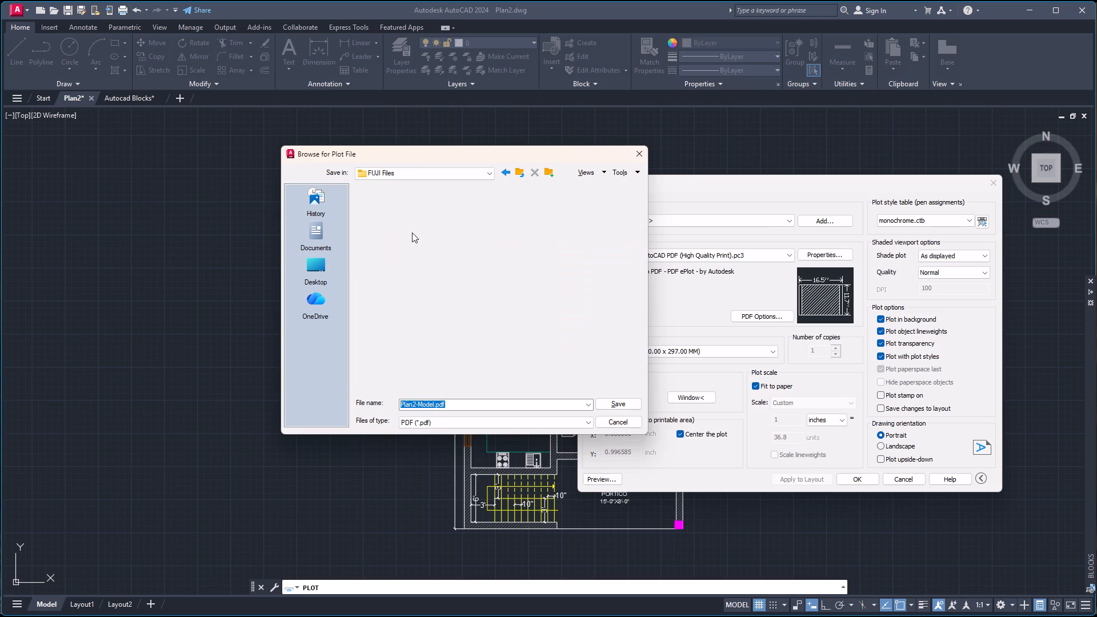
double_click(404, 307)
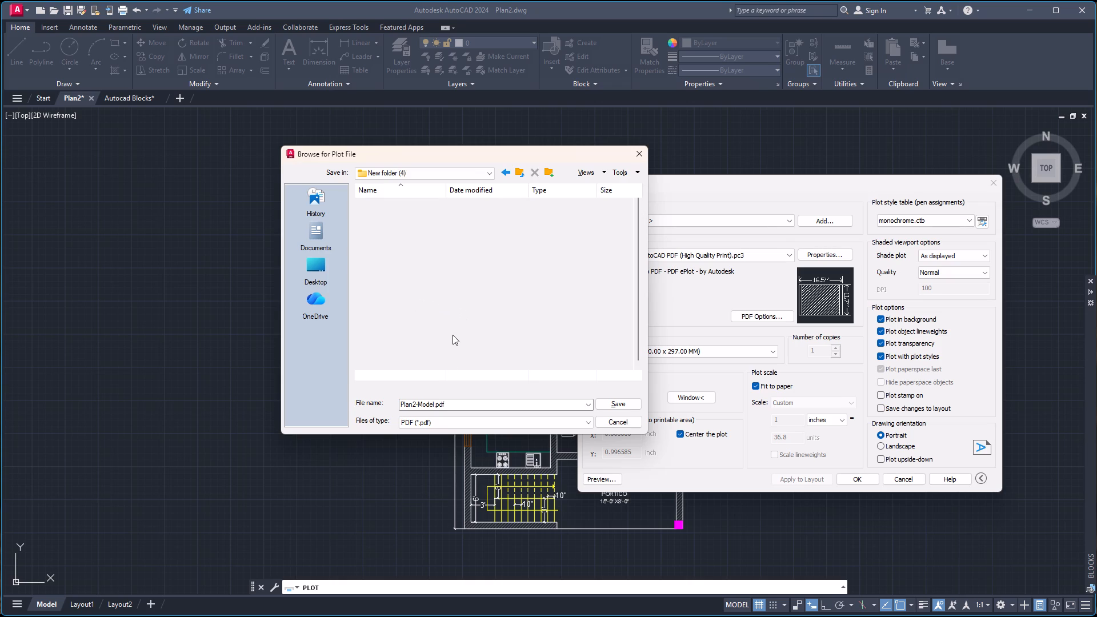
Name the plot file Plan2.pdf, save it in the chosen folder and dismiss the background job notice.
click(433, 404)
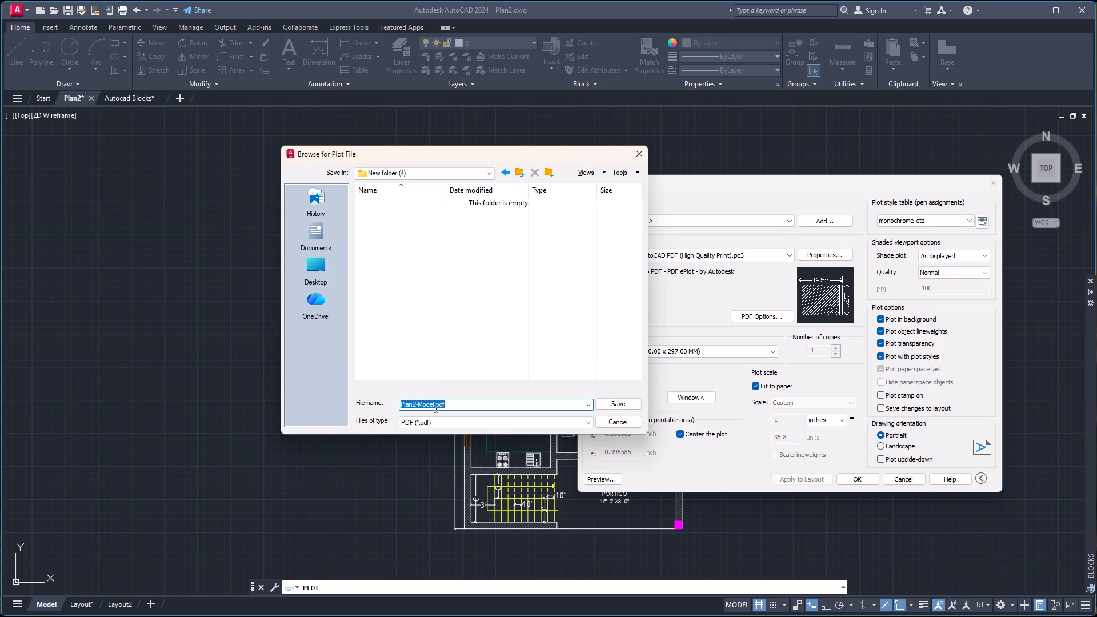
click(433, 404)
key(BackSpace)
key(BackSpace)
key(BackSpace)
key(BackSpace)
key(BackSpace)
key(space)
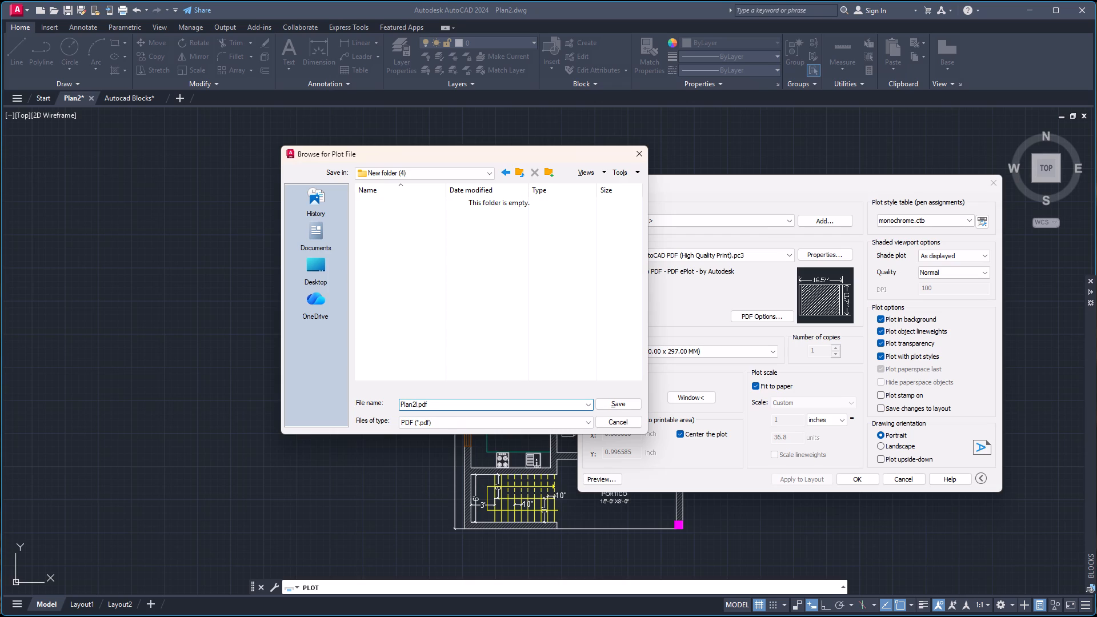
key(BackSpace)
key(Right)
key(BackSpace)
key(space)
key(BackSpace)
click(608, 401)
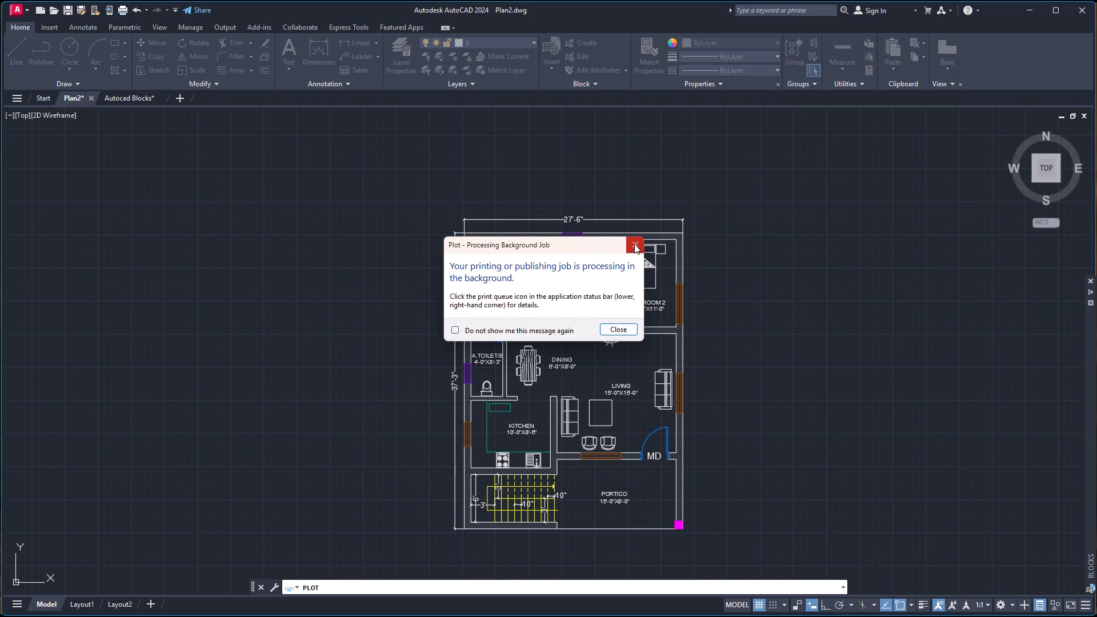
click(634, 243)
Save the Plan2.dwg drawing.
key(ctrl+s)
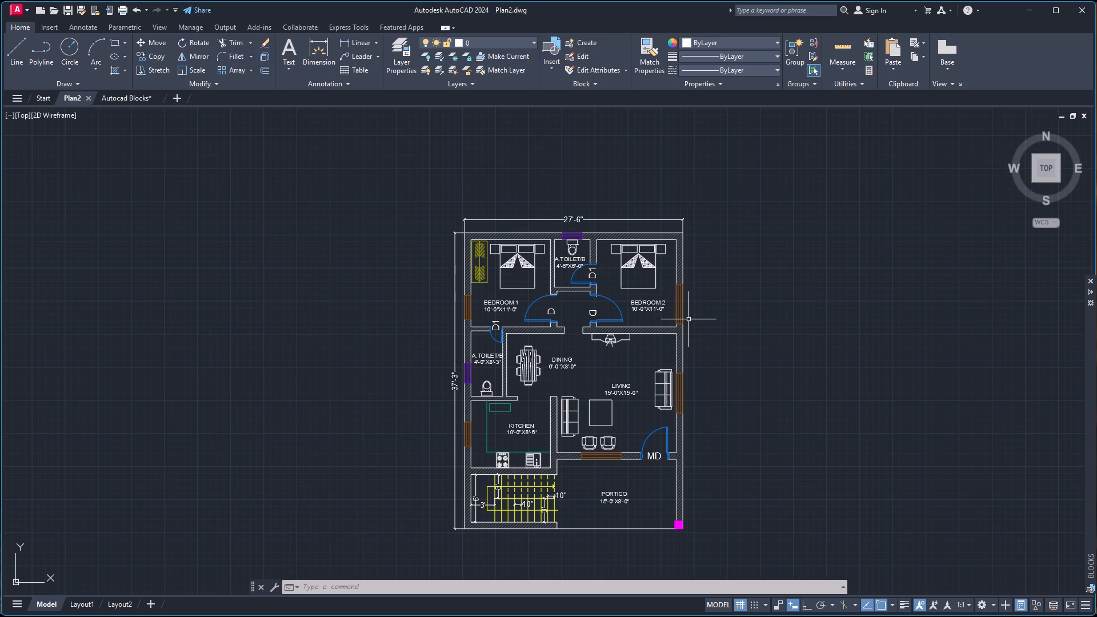
key(ctrl+s)
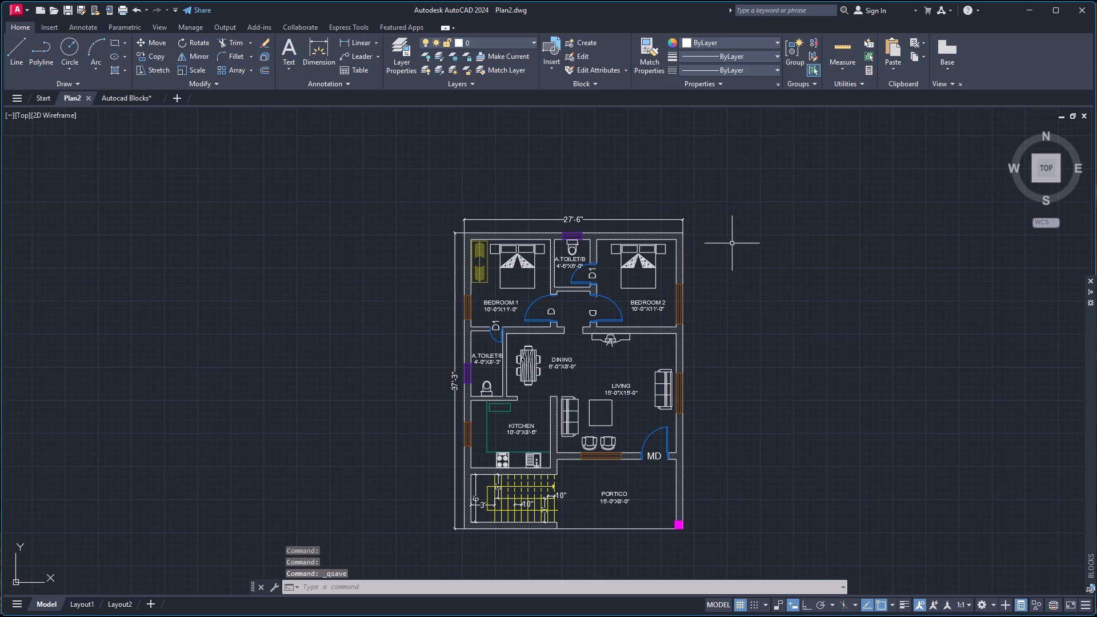